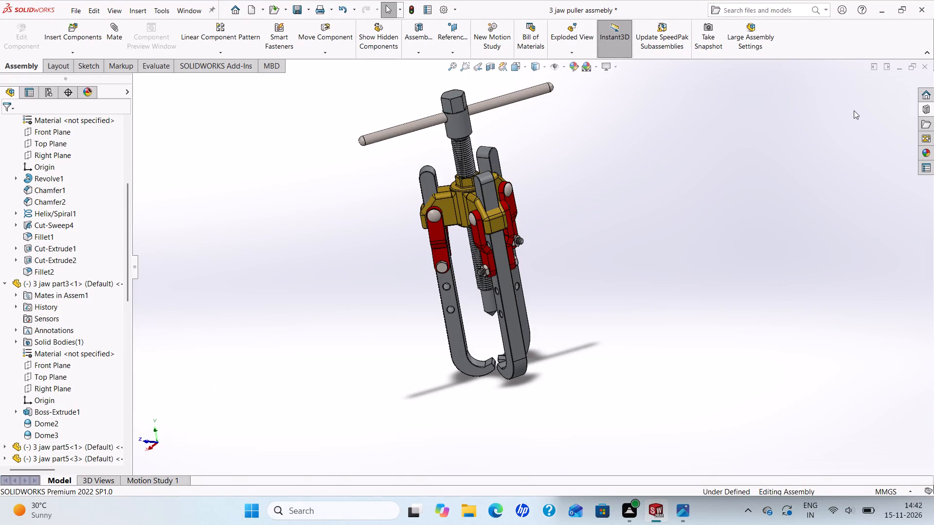
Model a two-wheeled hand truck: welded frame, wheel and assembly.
Save the 3 jaw puller assembly without rebuilding it and close the document.
key(ctrl+s)
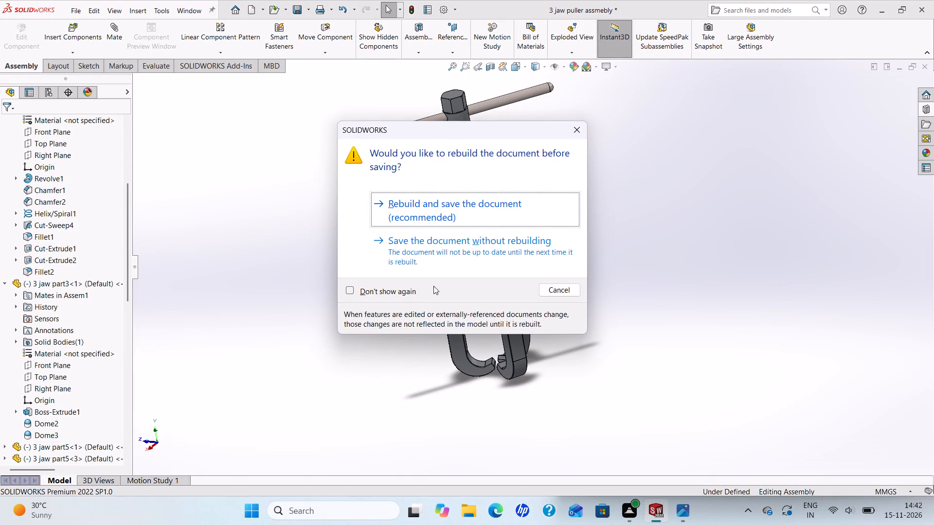
click(432, 254)
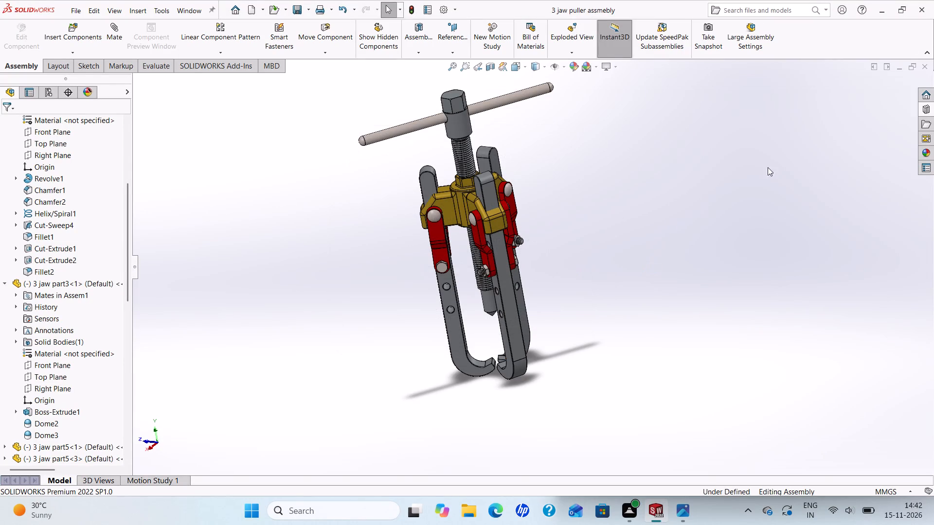
click(926, 67)
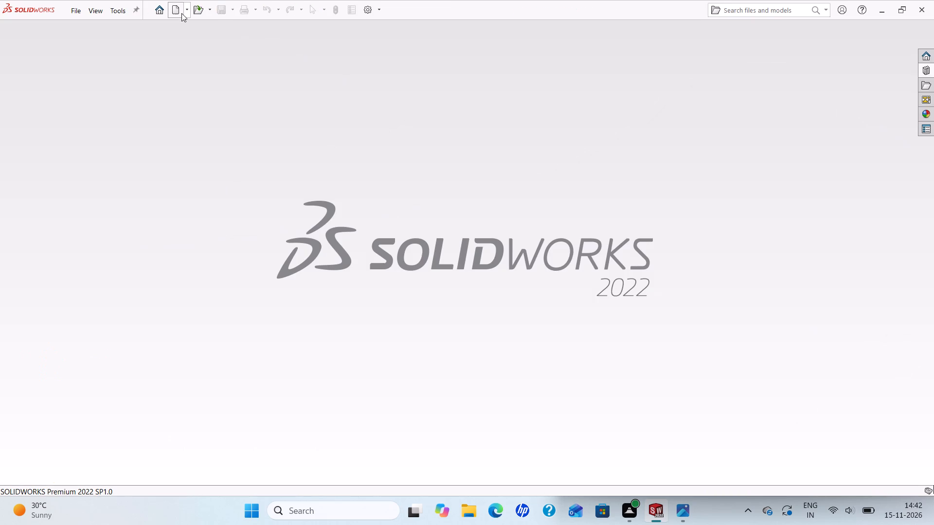
Create a new part document.
click(173, 8)
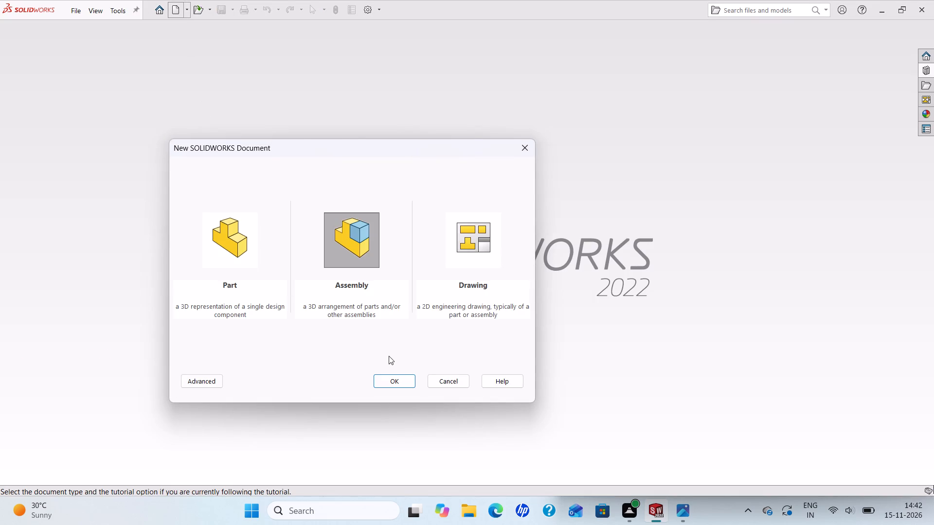
click(218, 241)
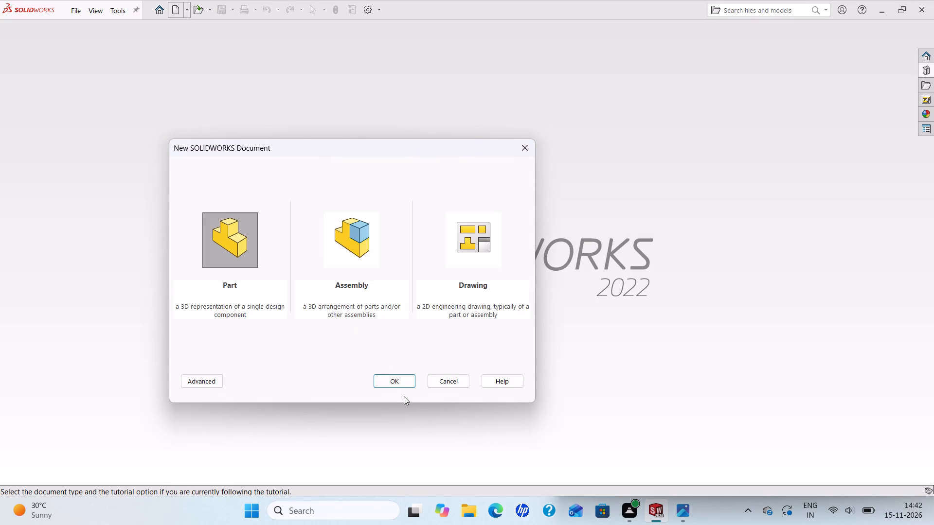
click(399, 377)
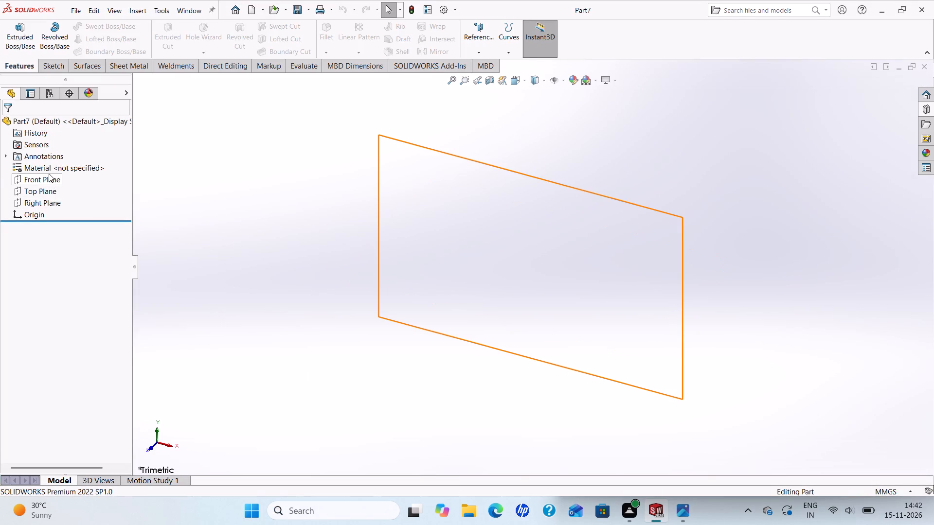
Set the new part's unit system to IPS (inch, pound, second).
click(40, 176)
click(47, 165)
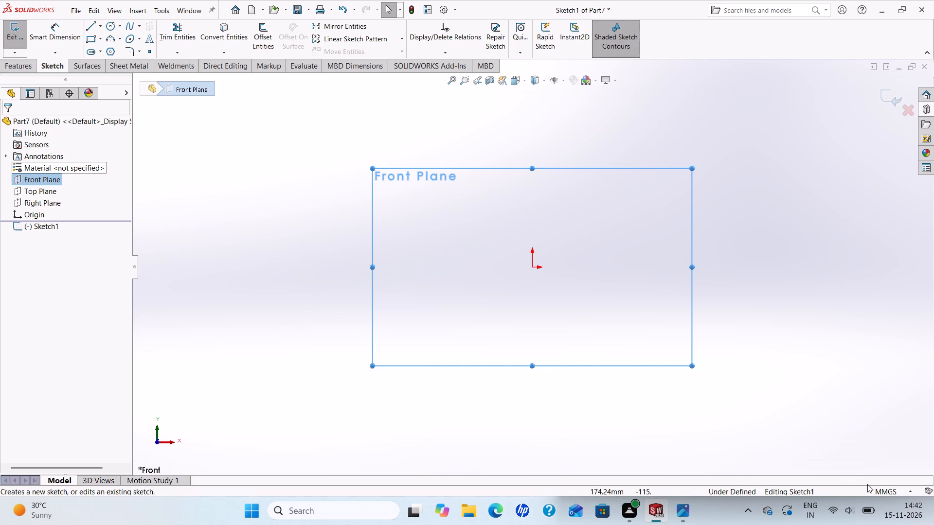
click(888, 495)
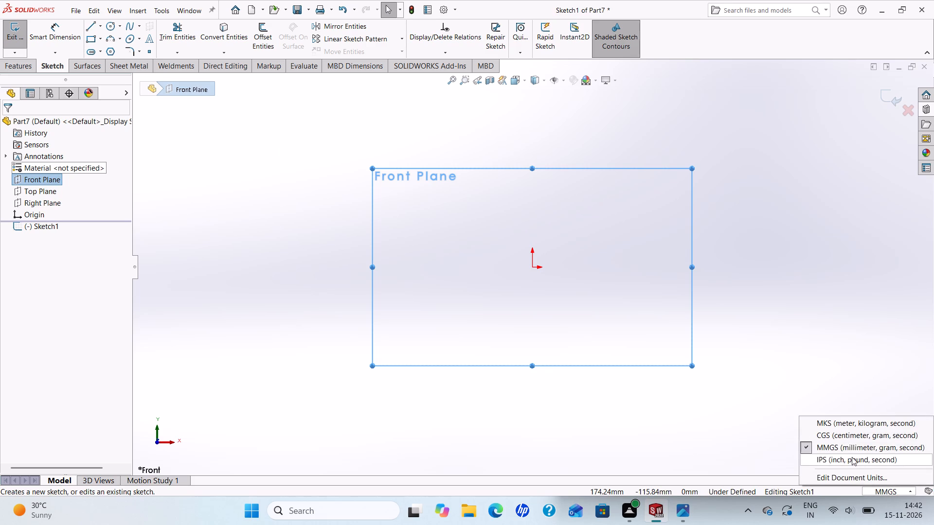
click(852, 457)
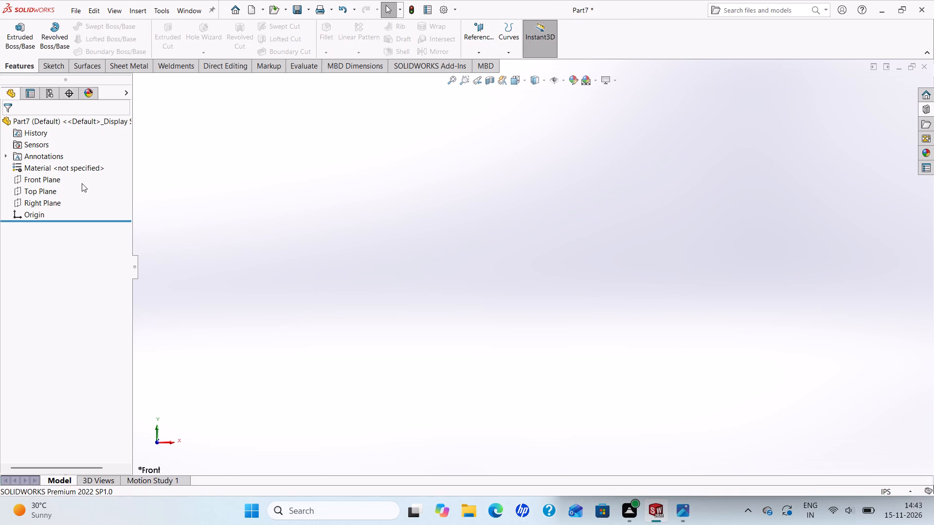
Sketch on the Front Plane a horizontal line about 3.66 in from the origin, a tangent 90° arc of about 0.87 in radius, and a slanted line about 1.95 in downward.
click(38, 179)
click(44, 168)
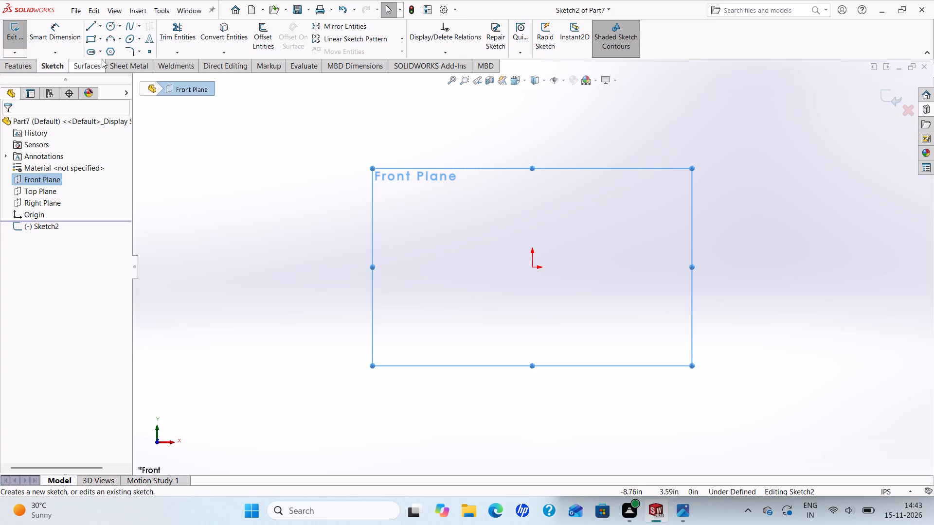
click(88, 24)
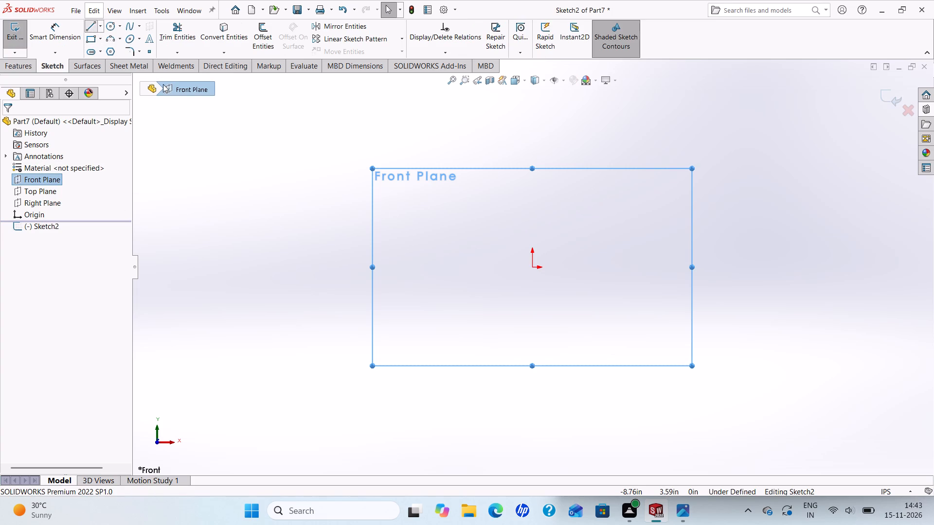
click(531, 269)
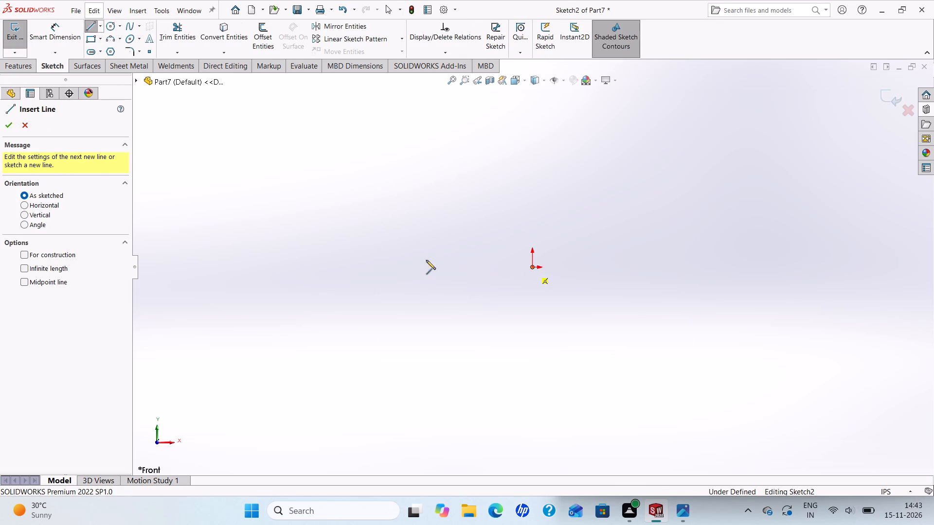
click(365, 265)
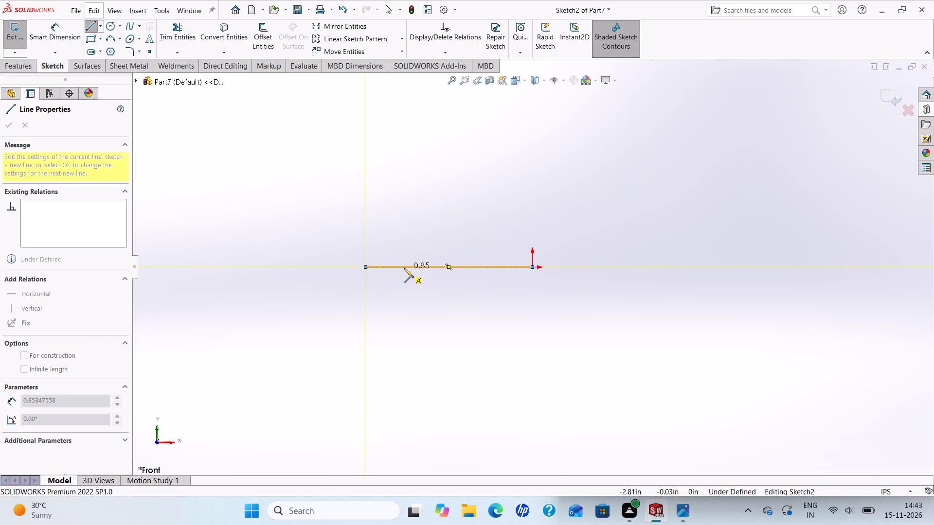
click(324, 305)
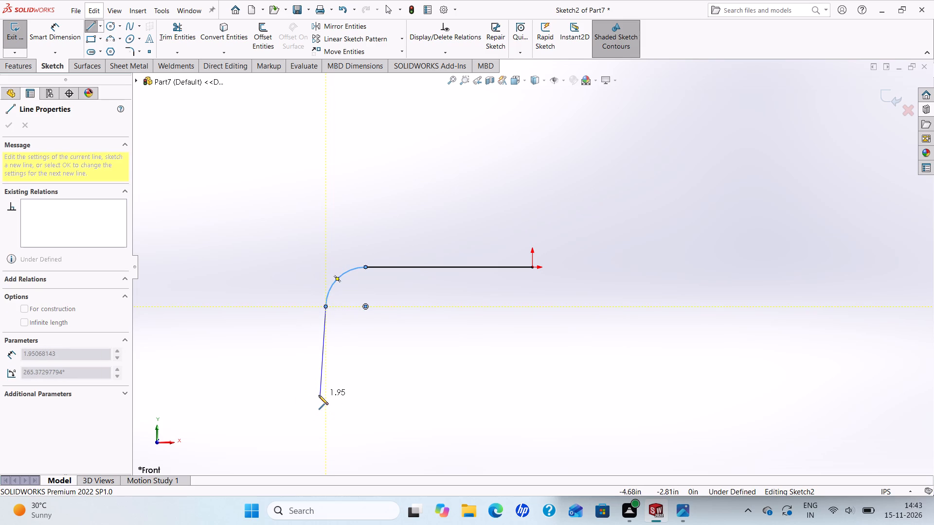
click(319, 395)
right_click(319, 395)
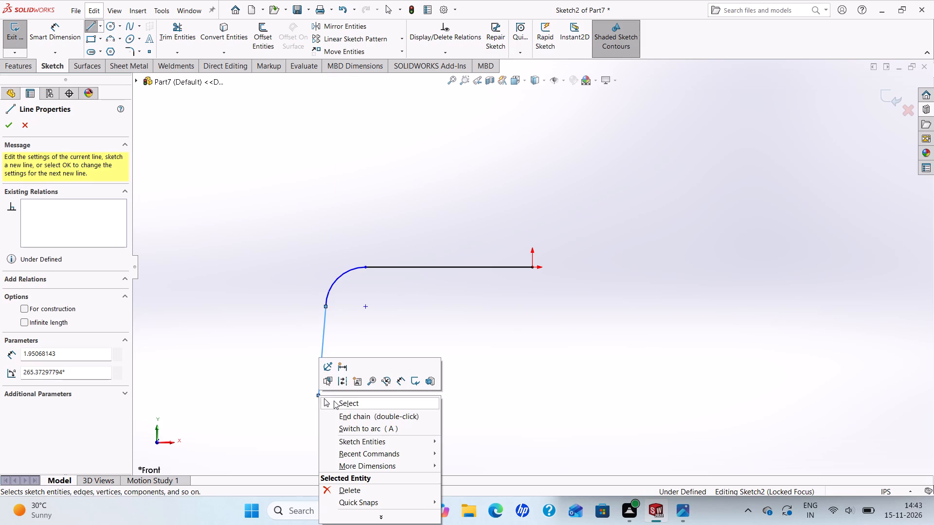
click(334, 401)
Dimension the horizontal line to 14.83 in and the arc's radius to 5 in.
scroll(429, 335, up, 1)
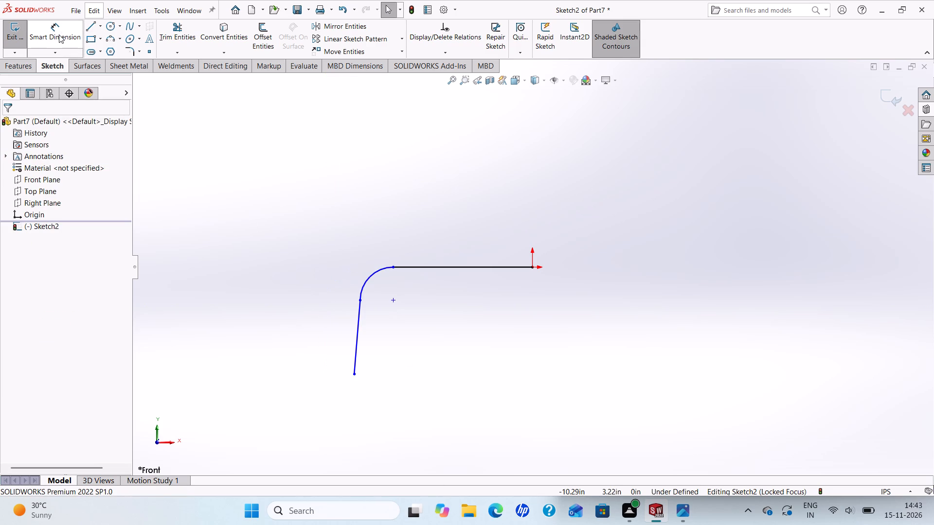
click(58, 35)
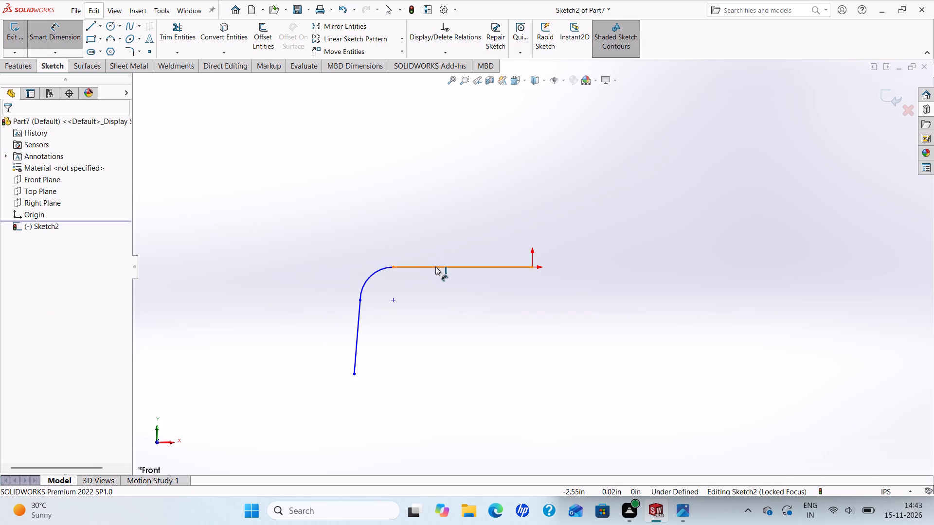
click(435, 266)
click(434, 240)
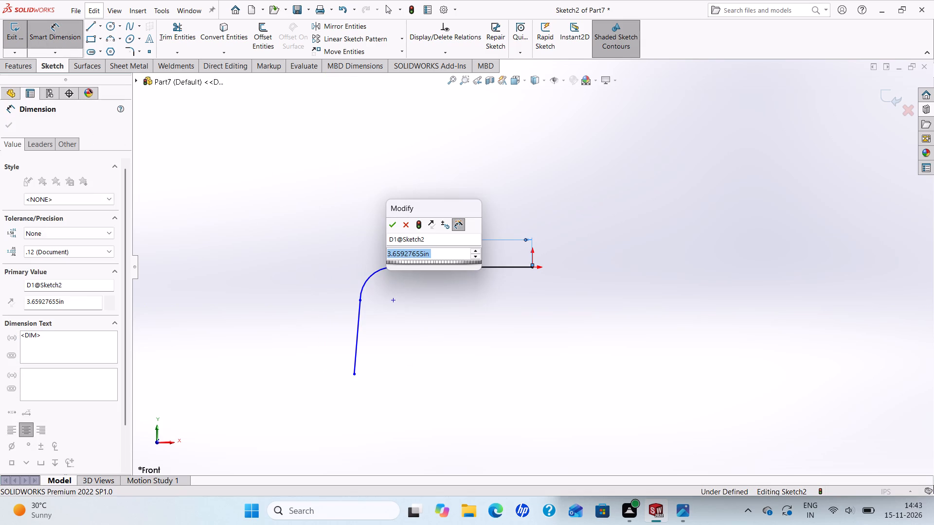
text(14.83)
key(Return)
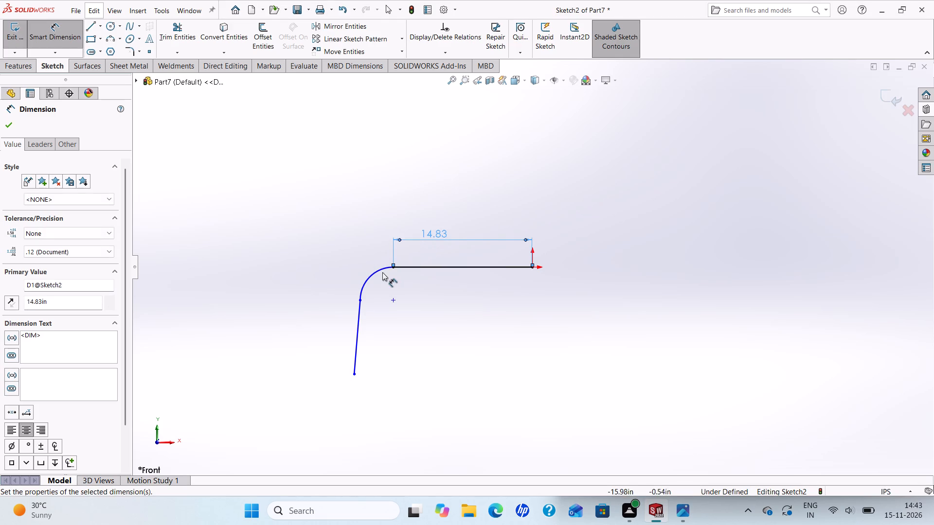
click(380, 272)
click(336, 239)
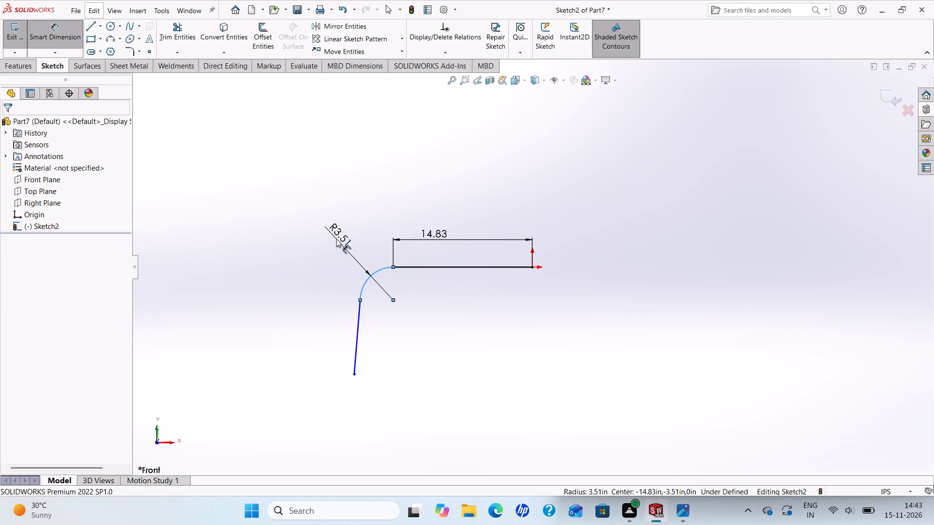
key(5)
key(Return)
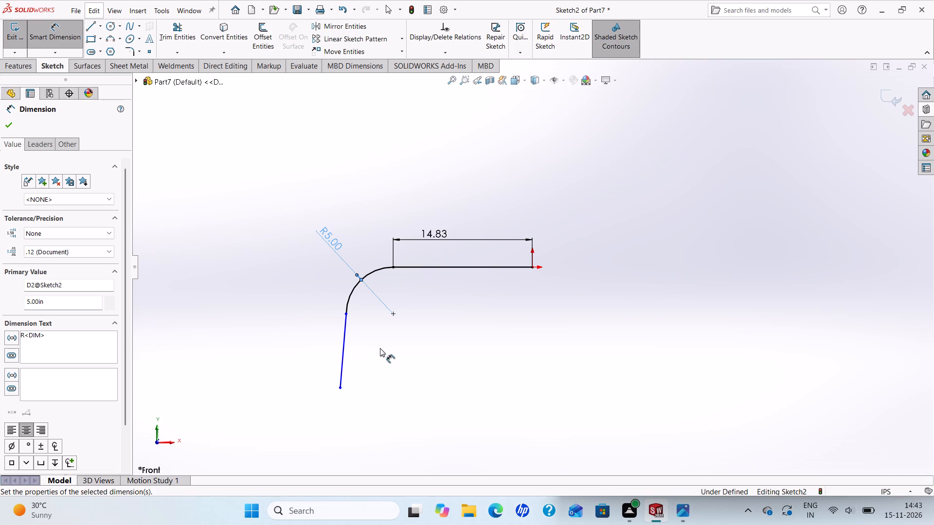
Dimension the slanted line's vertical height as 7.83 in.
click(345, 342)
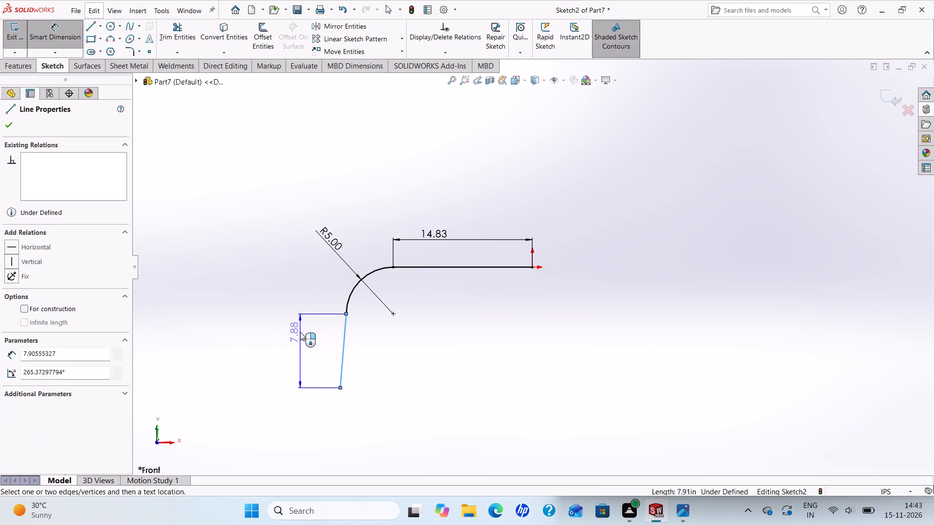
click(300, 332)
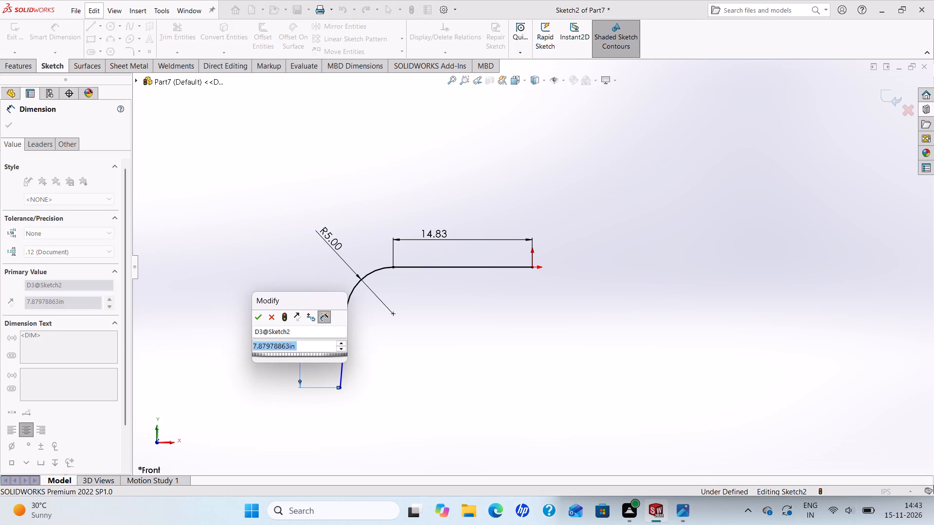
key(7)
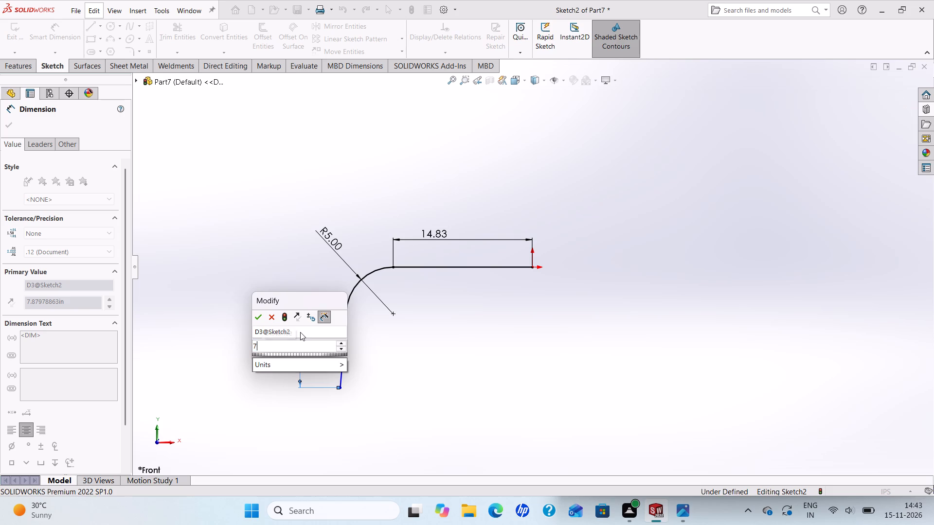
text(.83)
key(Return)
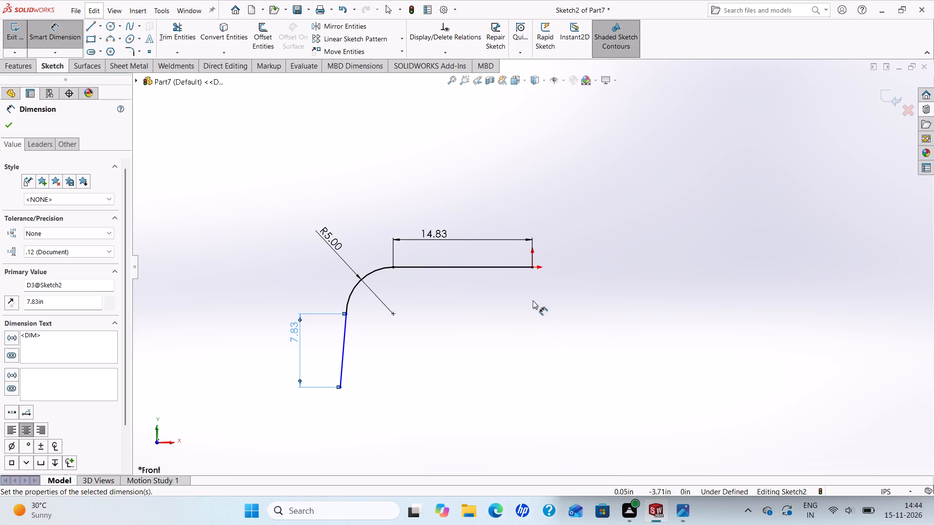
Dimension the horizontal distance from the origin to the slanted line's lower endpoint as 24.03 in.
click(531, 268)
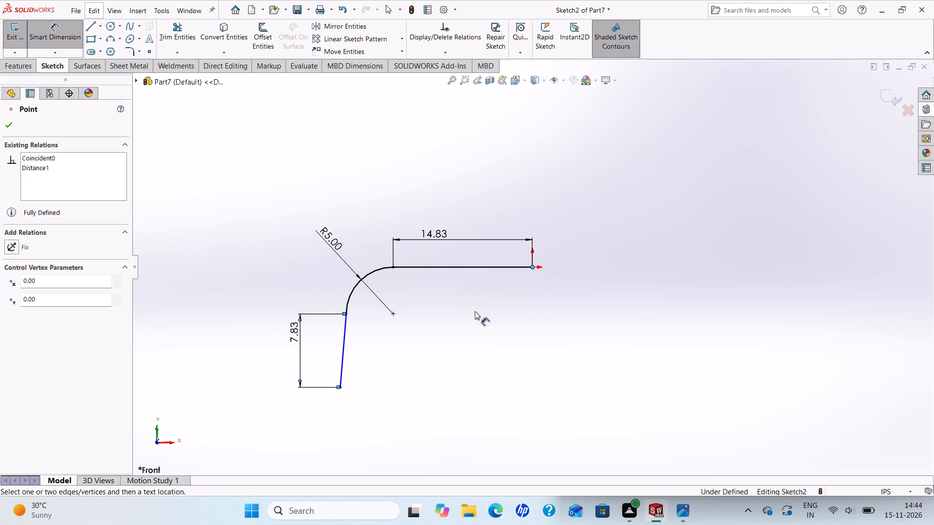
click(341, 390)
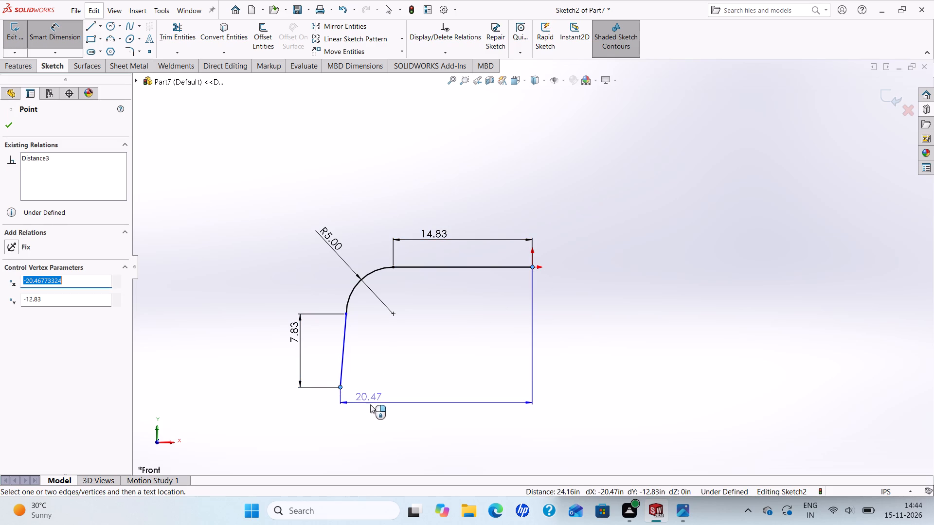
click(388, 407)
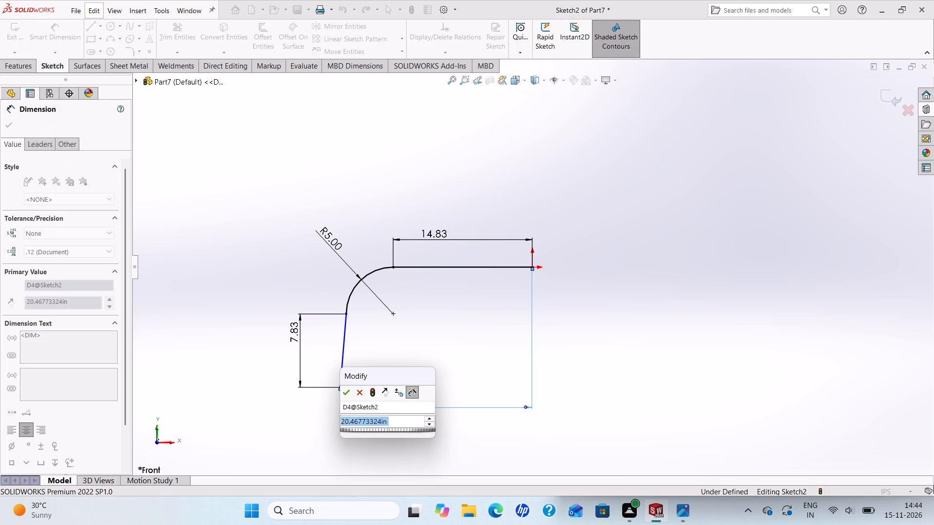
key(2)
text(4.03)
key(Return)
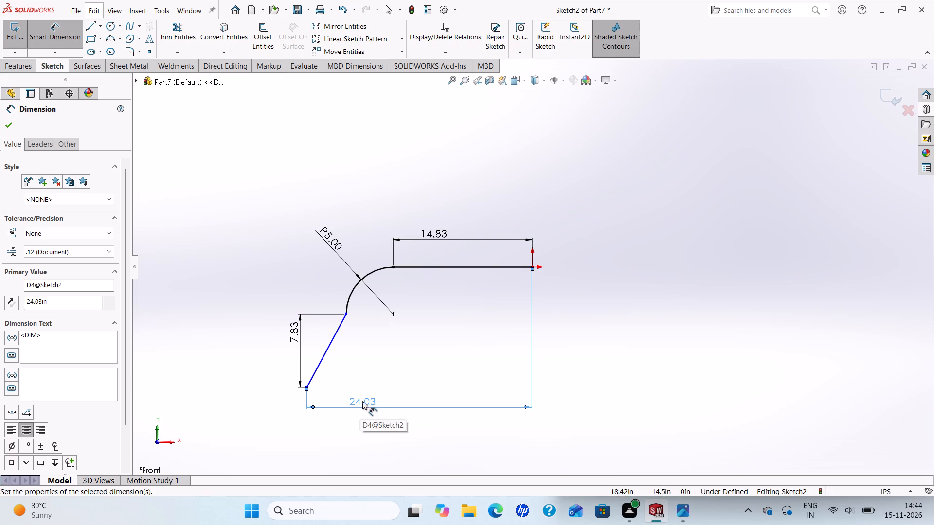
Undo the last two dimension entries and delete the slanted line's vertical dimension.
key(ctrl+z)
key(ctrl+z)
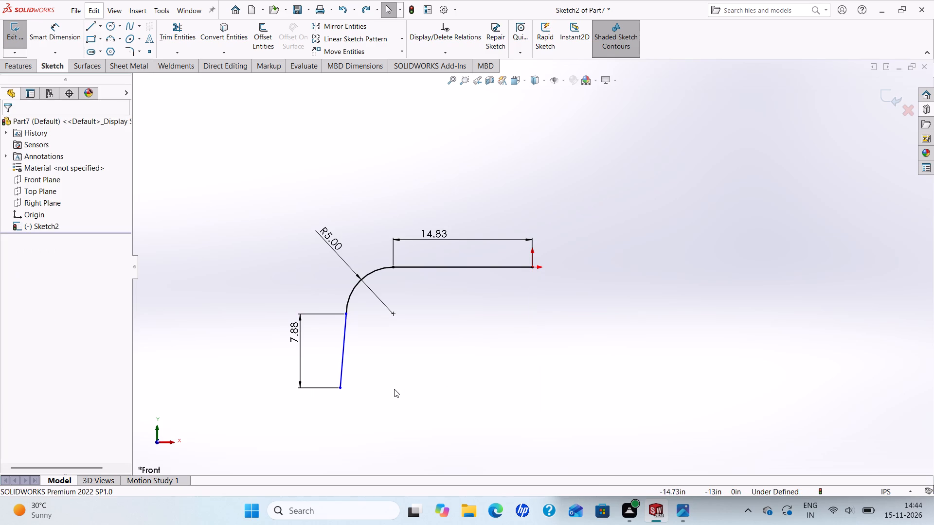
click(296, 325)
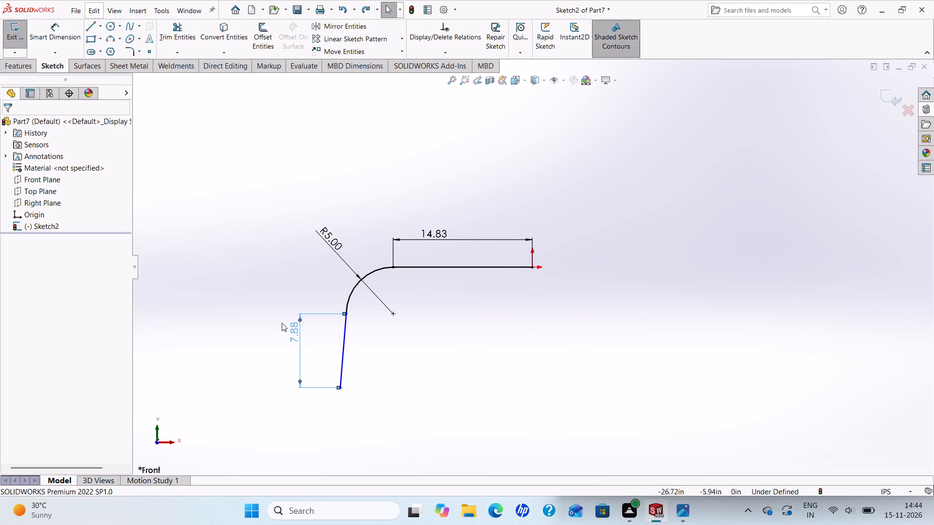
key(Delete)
Delete the slanted line below the arc.
click(343, 342)
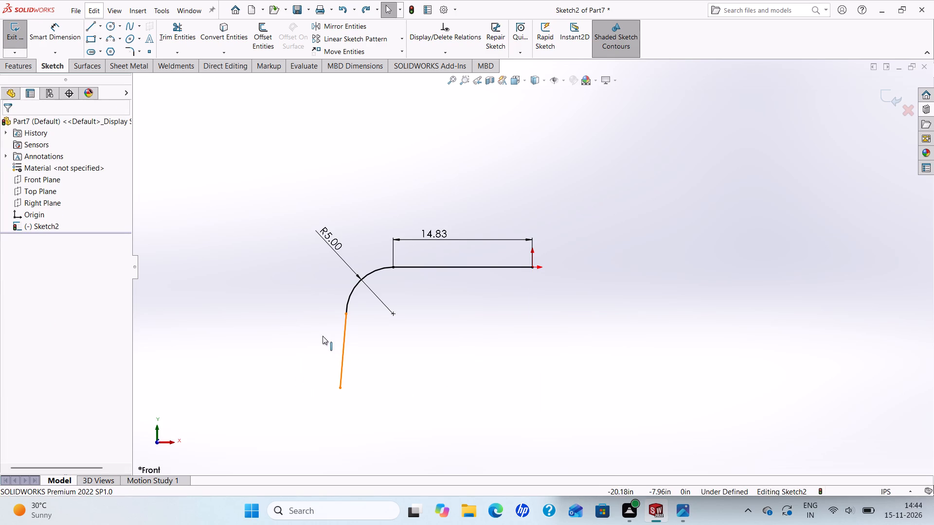
key(Delete)
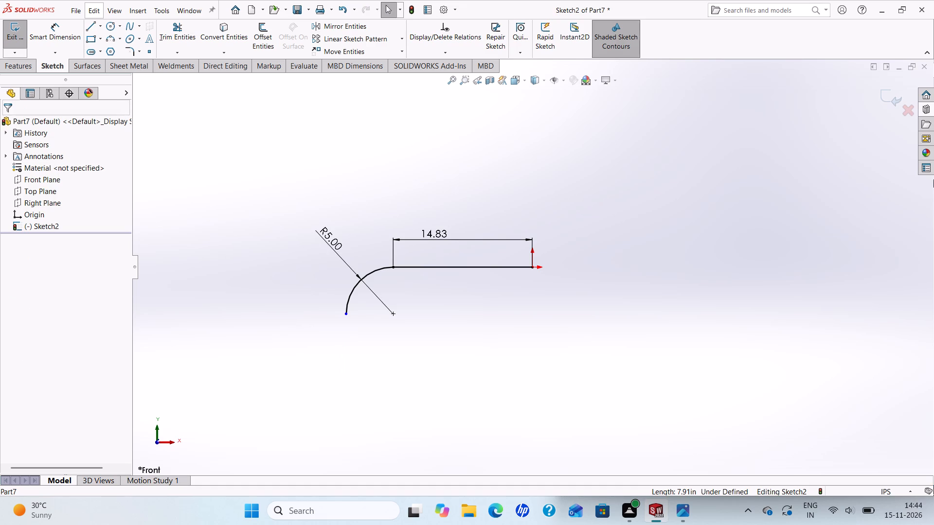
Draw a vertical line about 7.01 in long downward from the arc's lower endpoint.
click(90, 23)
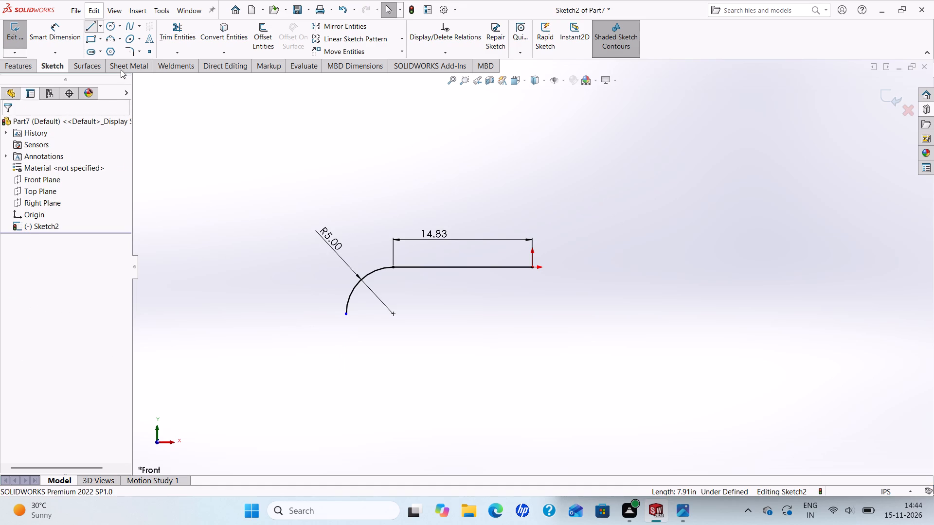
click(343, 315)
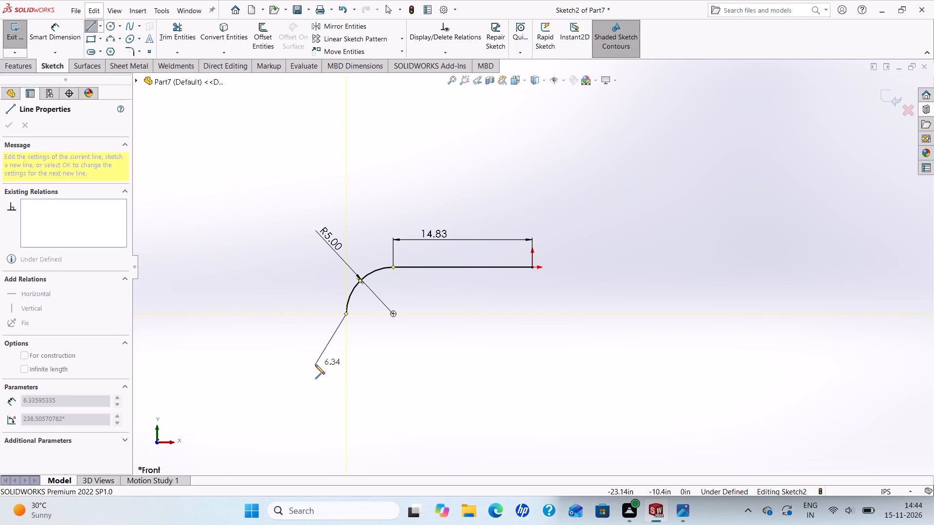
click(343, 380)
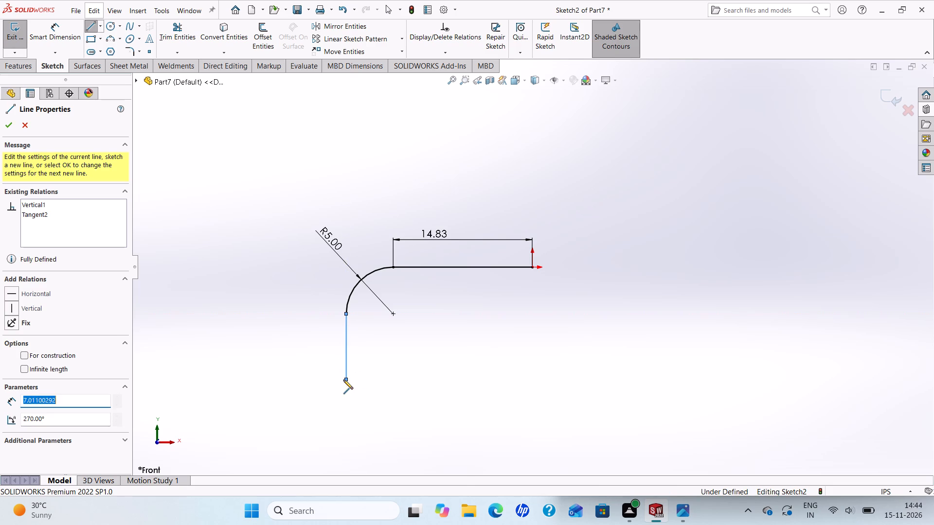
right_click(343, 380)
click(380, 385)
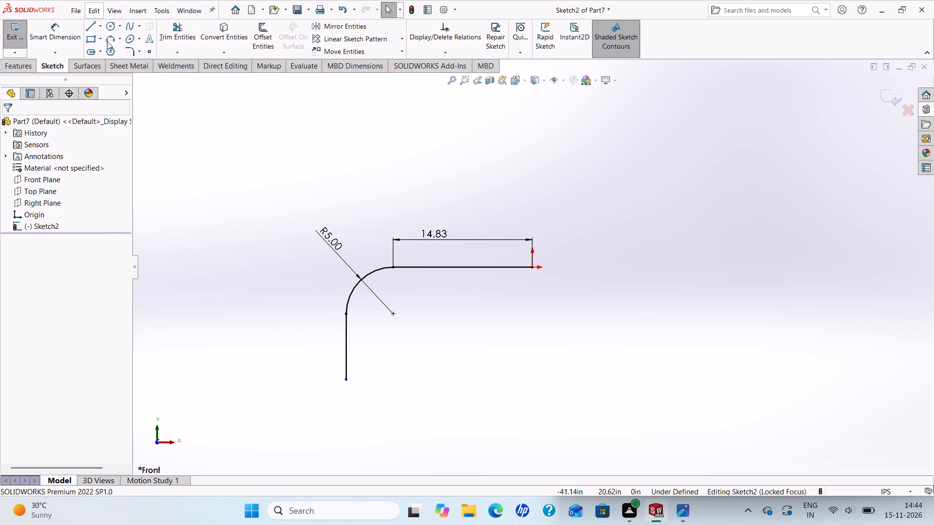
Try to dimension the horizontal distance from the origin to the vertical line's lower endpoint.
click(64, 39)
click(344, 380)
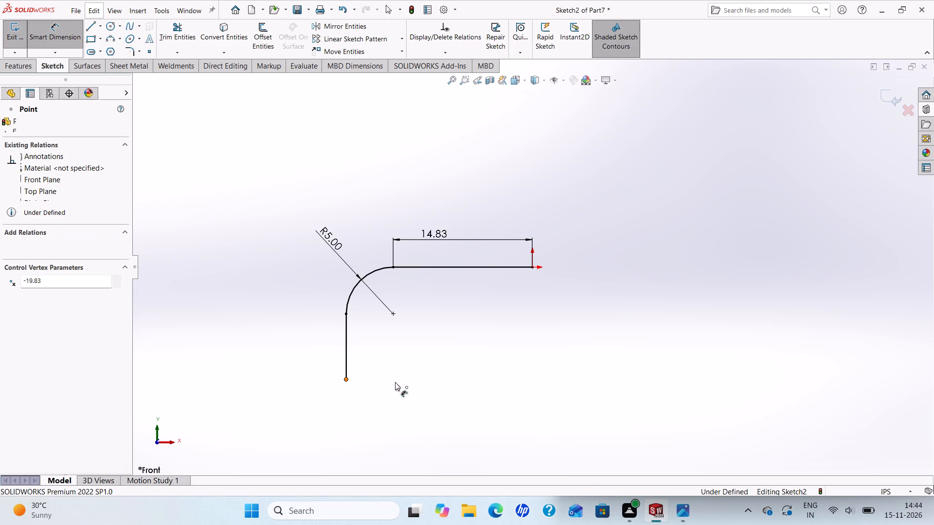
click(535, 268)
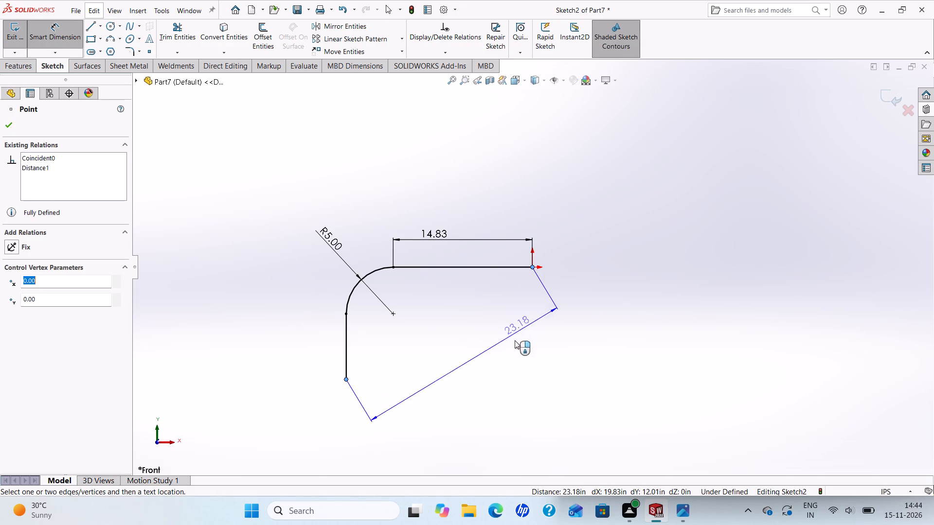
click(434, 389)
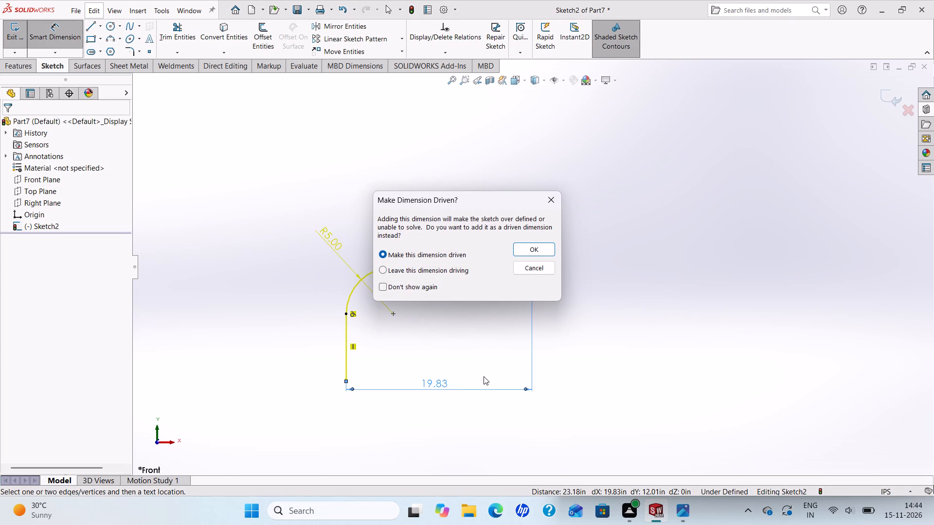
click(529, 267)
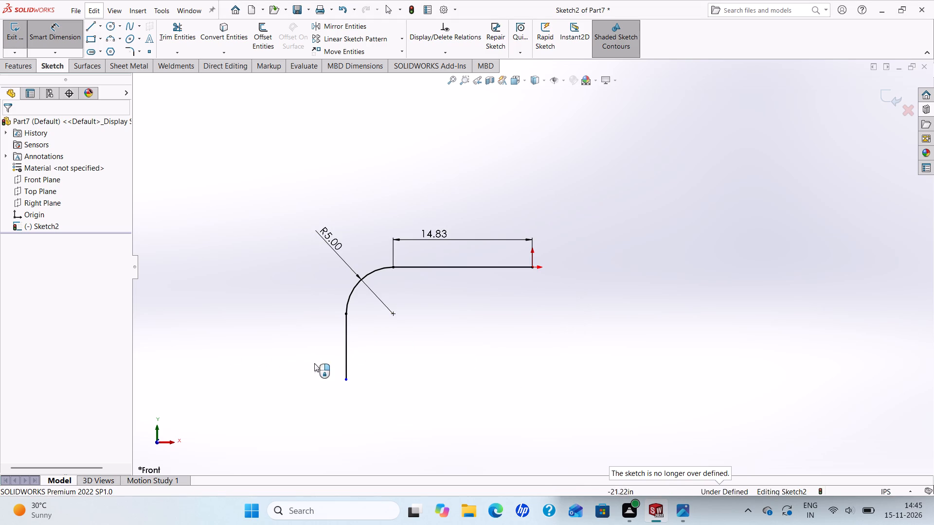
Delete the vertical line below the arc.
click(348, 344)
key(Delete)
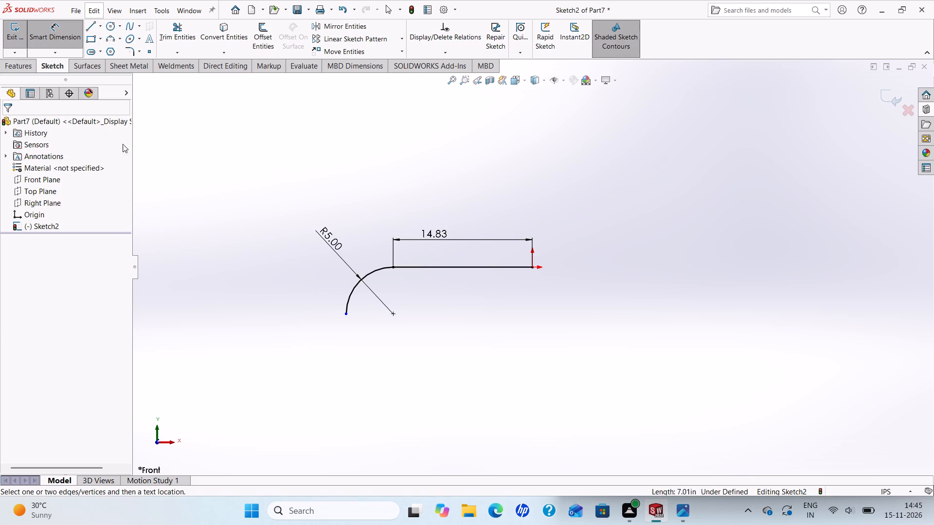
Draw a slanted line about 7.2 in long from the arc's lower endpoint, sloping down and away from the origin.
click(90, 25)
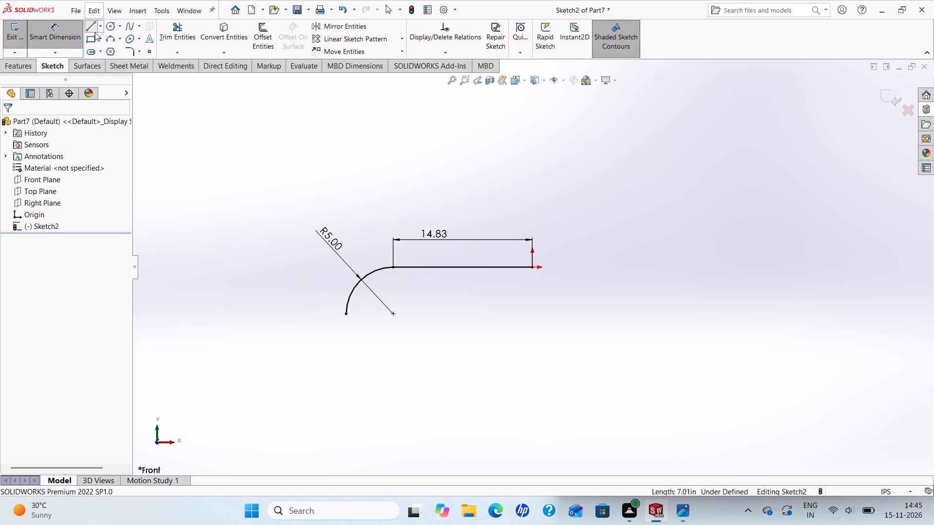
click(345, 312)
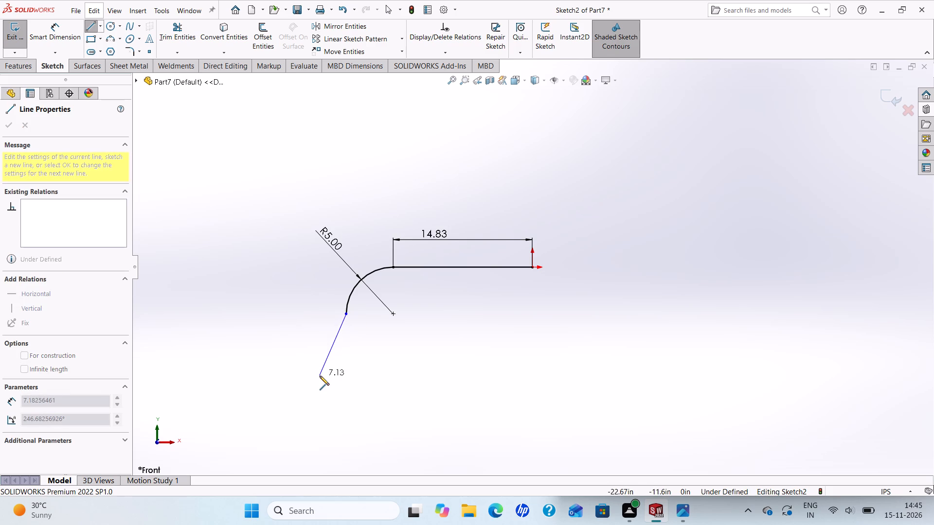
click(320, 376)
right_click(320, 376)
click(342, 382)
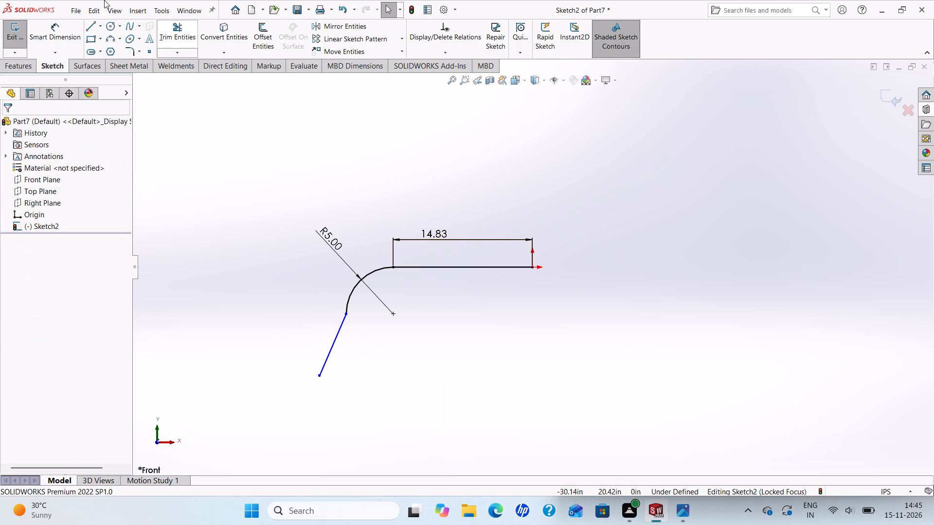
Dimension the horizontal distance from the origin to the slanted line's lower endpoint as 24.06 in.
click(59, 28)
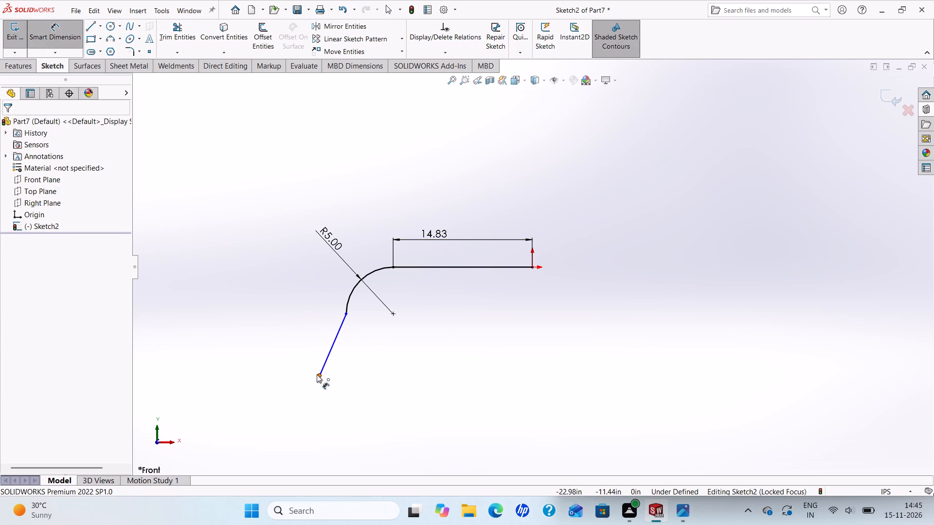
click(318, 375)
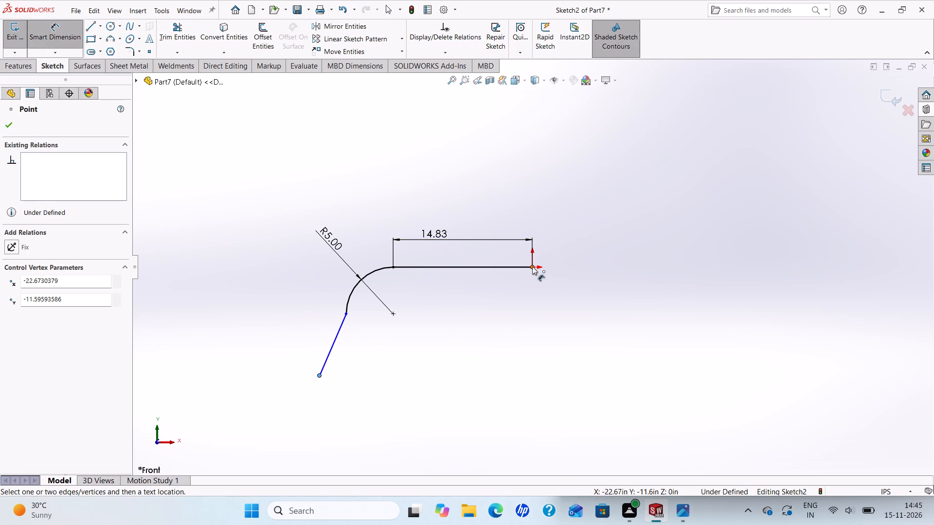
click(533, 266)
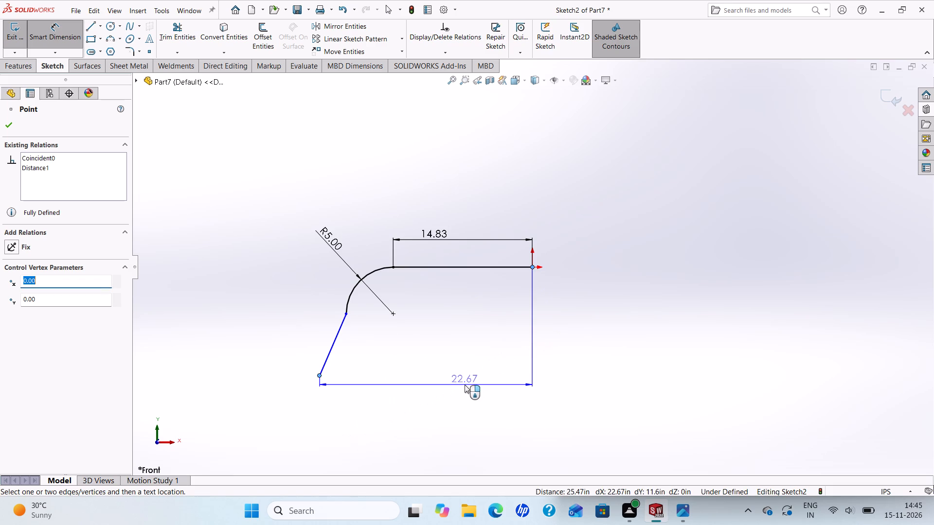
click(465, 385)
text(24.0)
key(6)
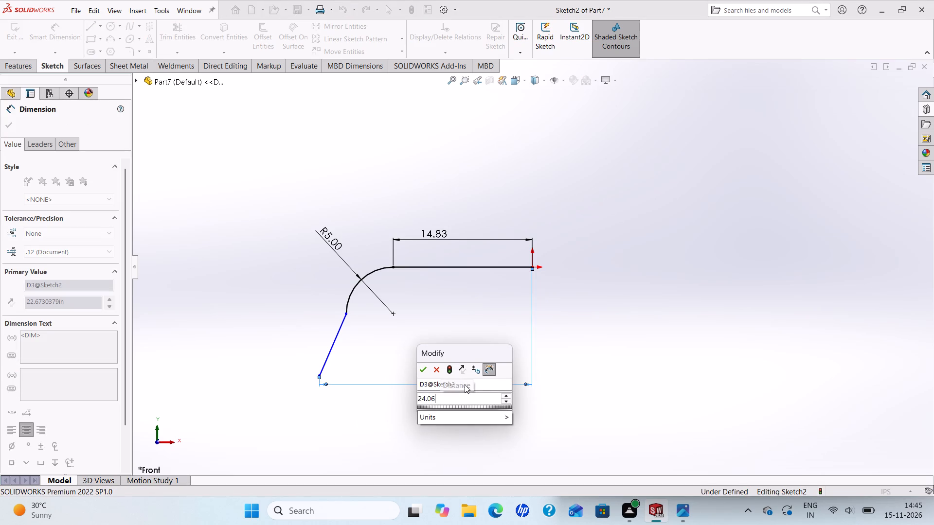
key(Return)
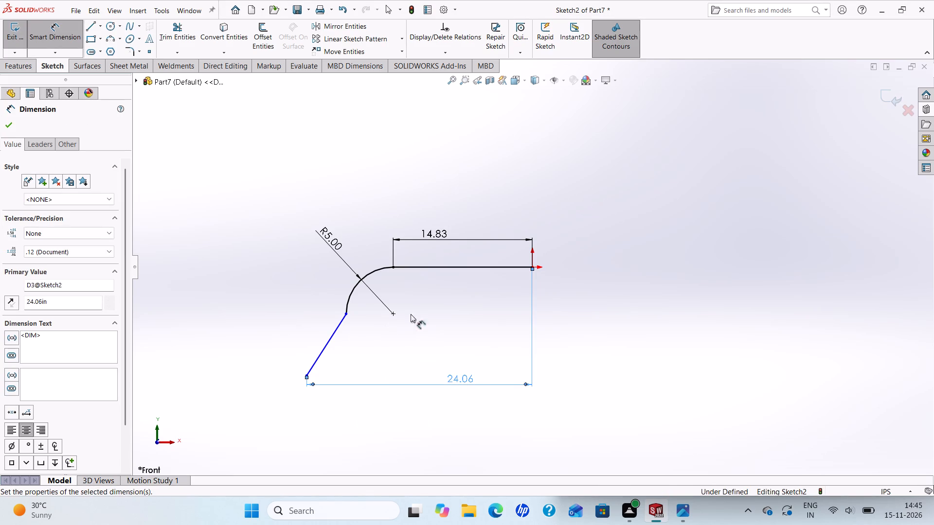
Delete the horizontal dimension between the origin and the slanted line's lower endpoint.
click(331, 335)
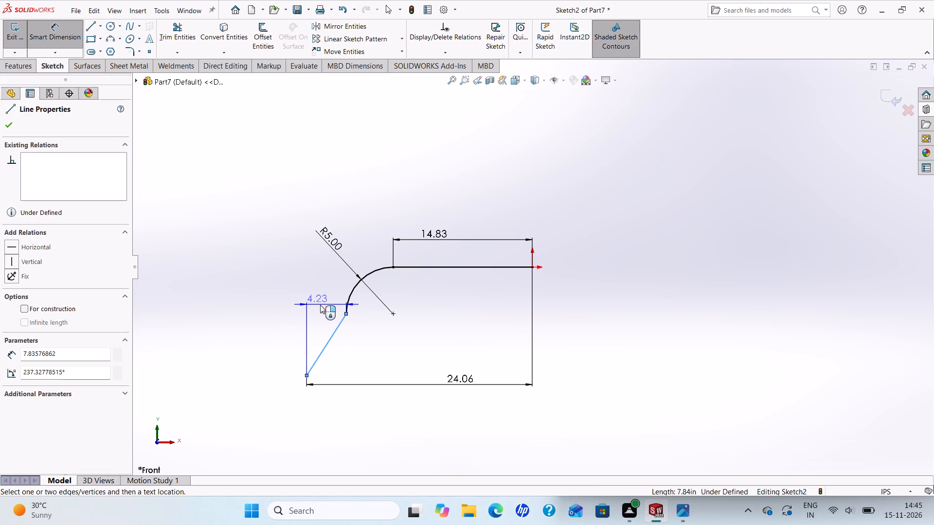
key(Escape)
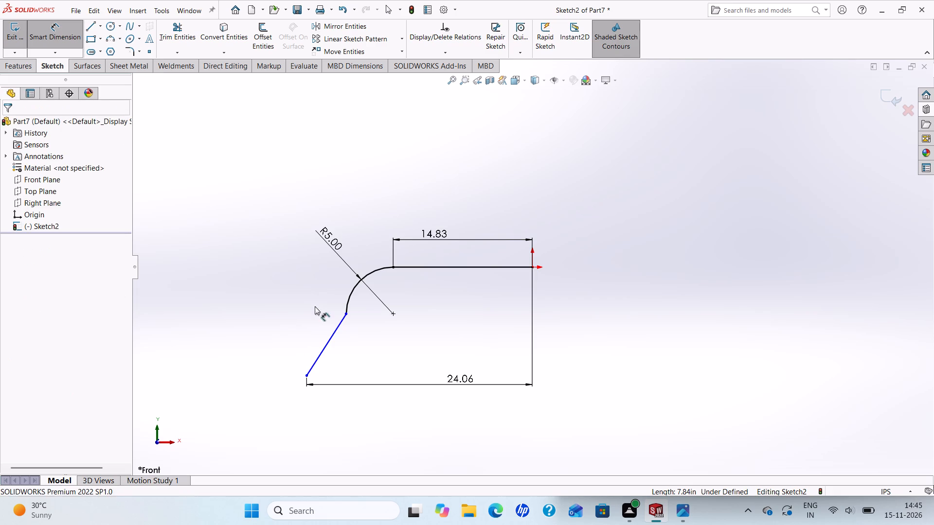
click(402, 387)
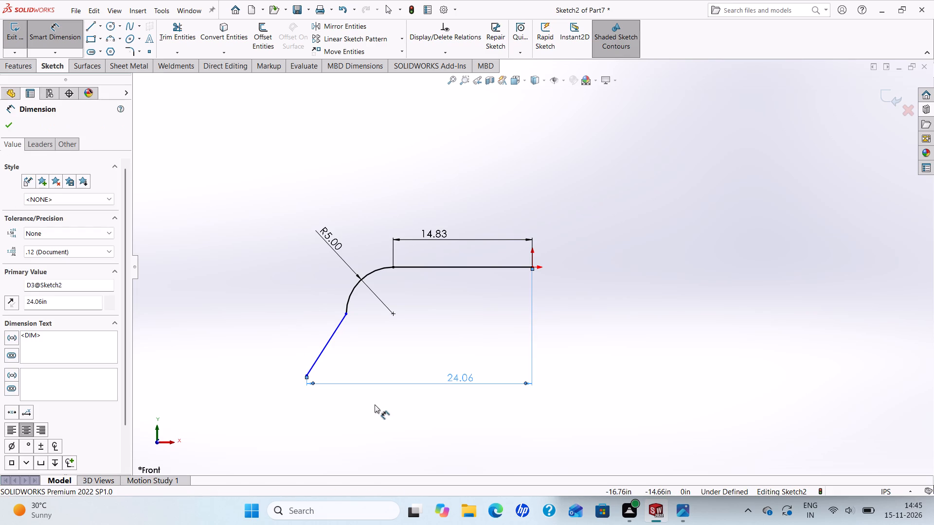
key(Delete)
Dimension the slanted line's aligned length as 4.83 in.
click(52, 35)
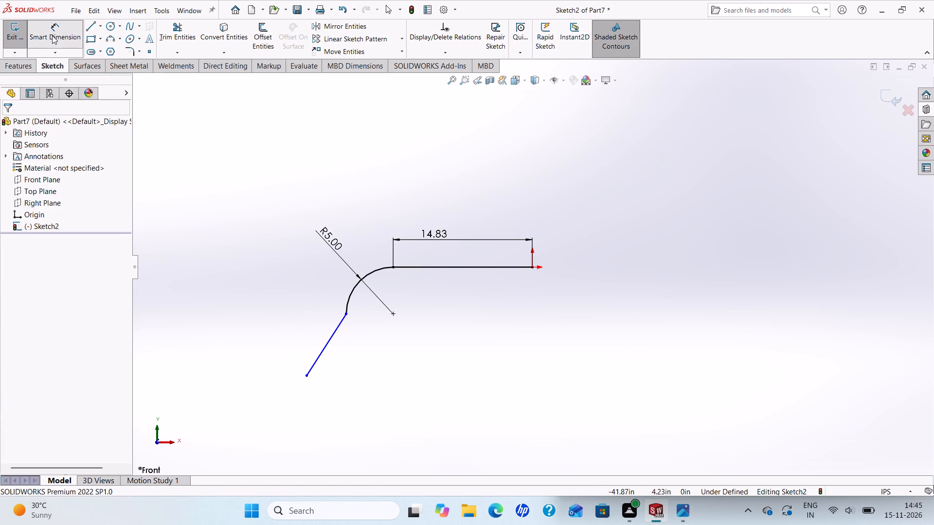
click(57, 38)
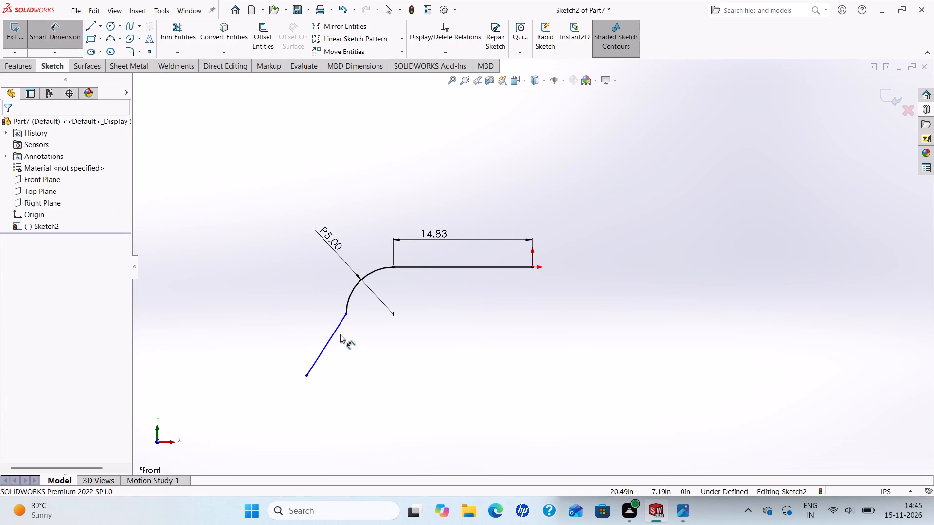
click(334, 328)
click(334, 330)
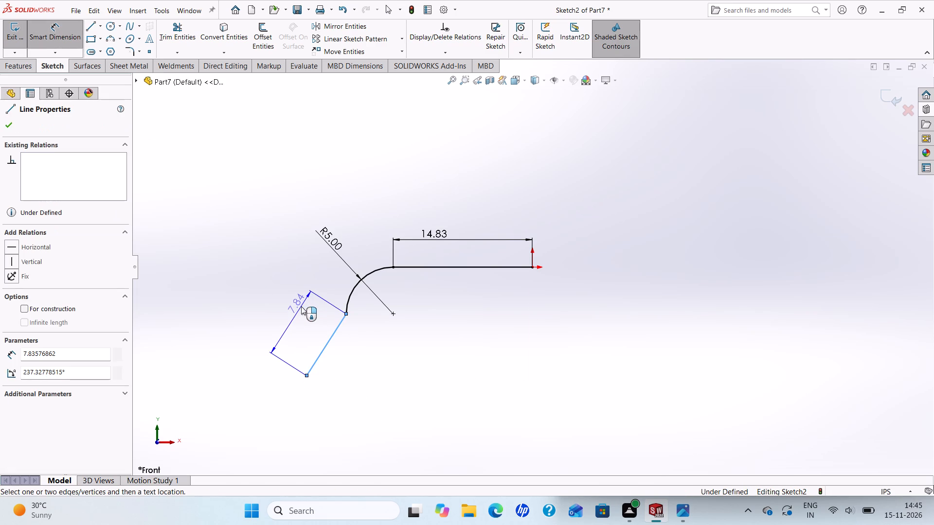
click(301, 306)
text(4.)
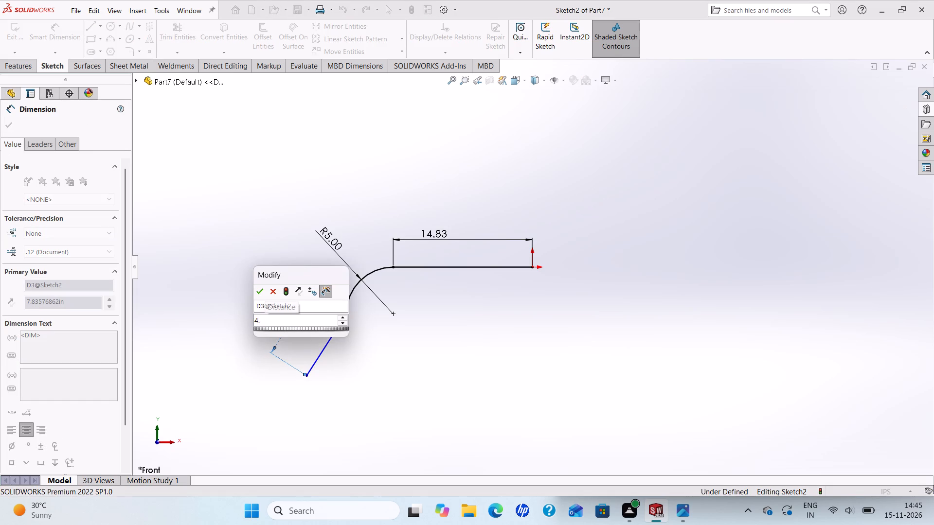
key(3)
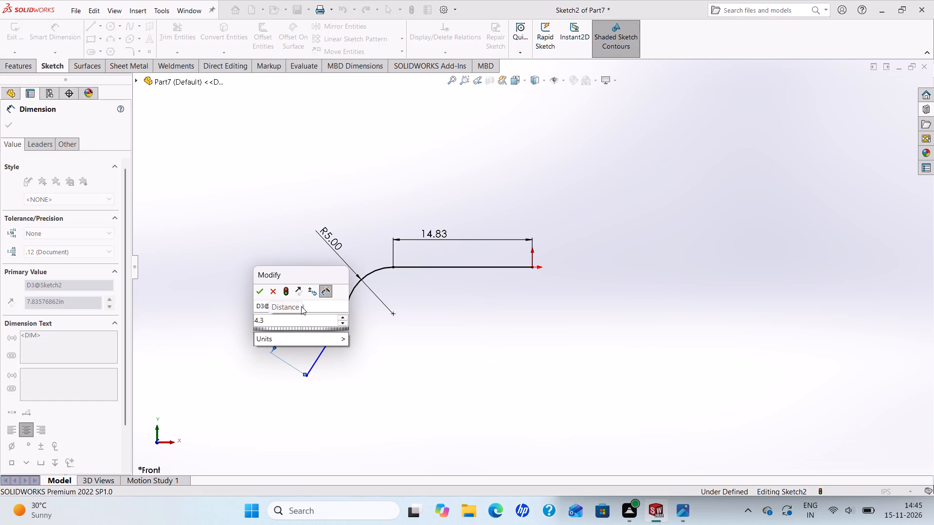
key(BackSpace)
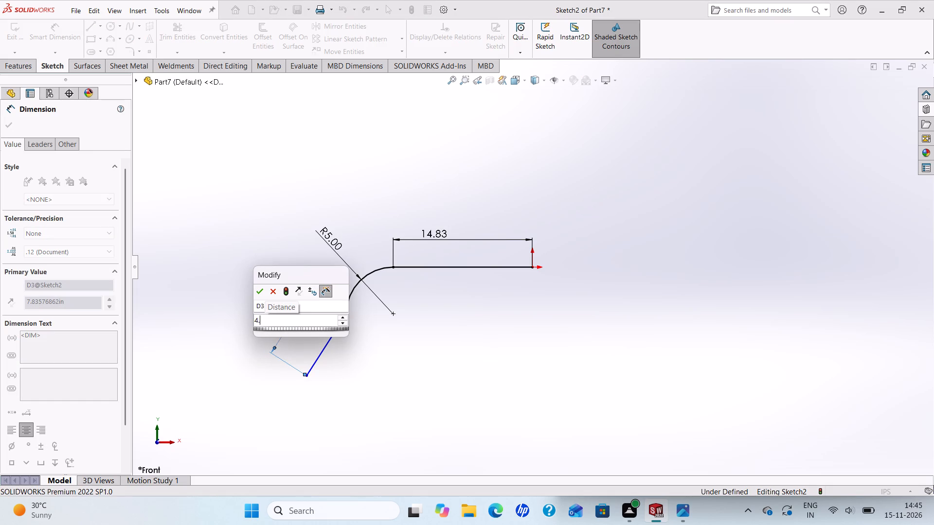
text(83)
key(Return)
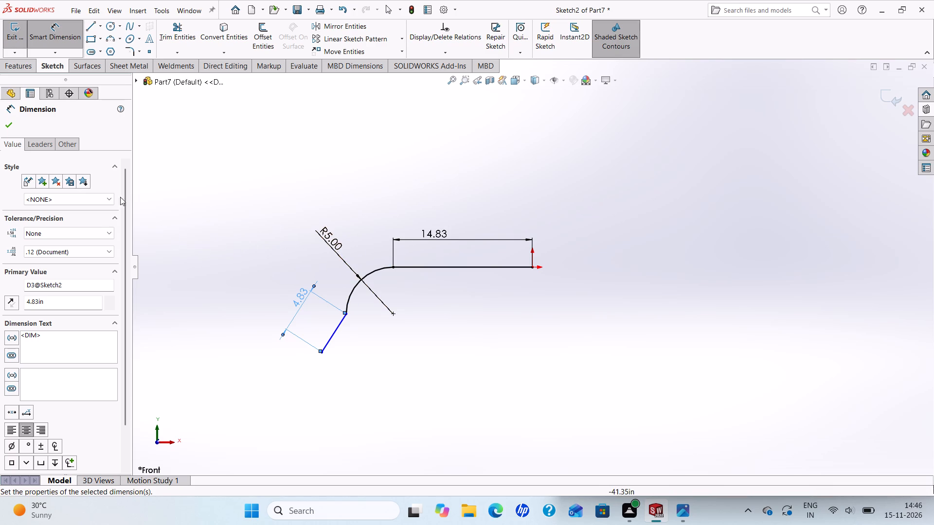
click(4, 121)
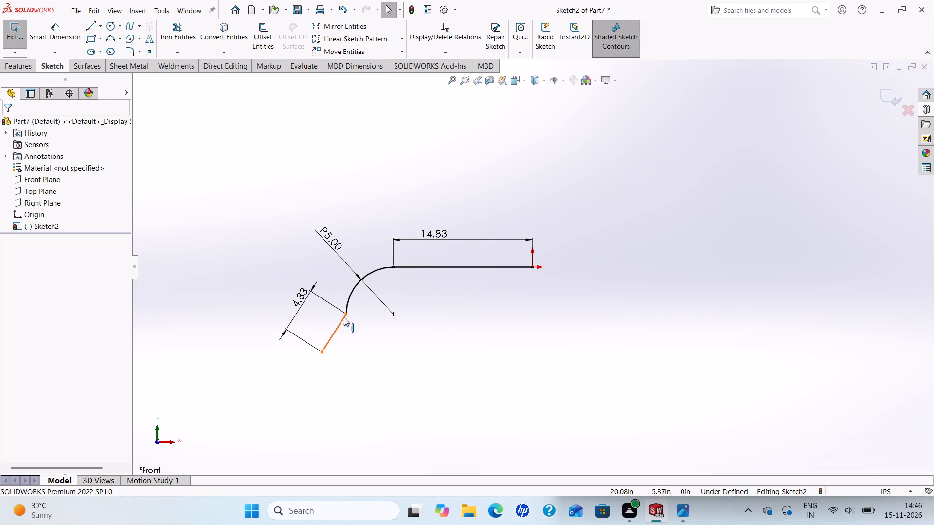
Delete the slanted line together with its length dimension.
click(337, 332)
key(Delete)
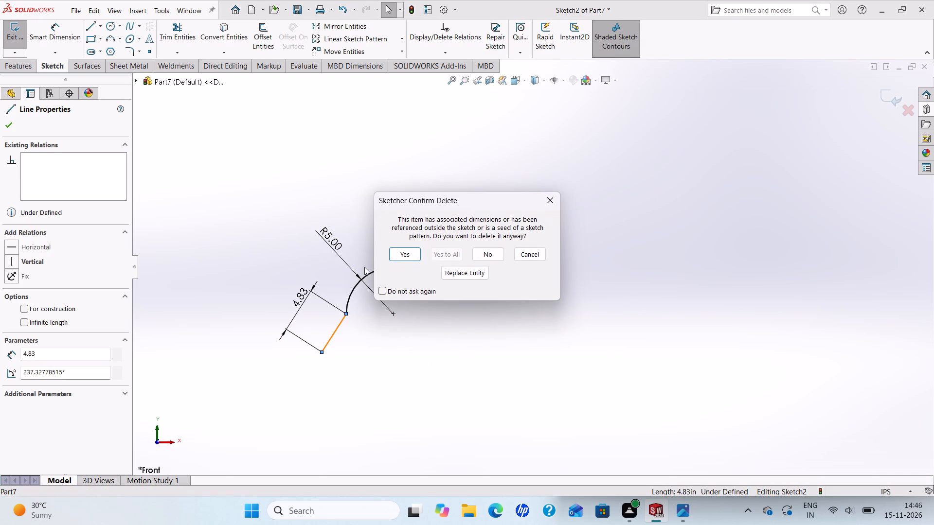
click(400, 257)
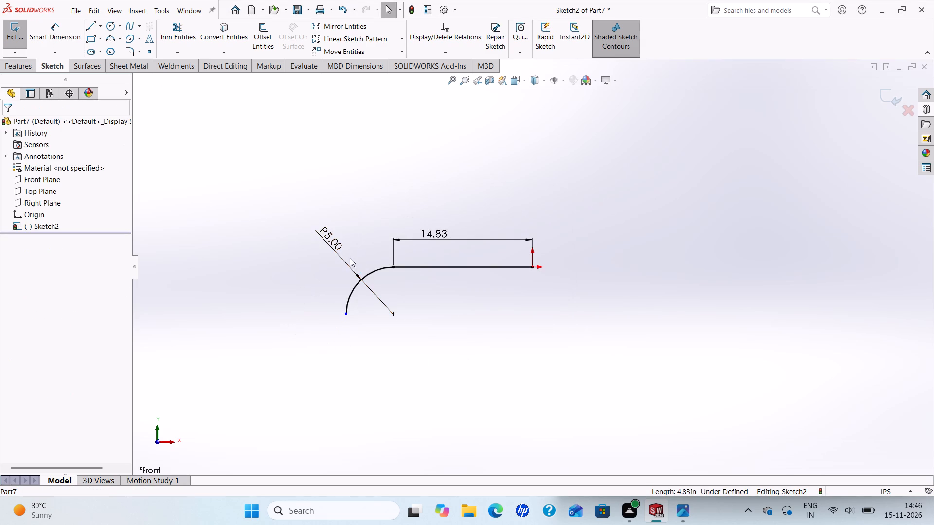
Delete the 5 in radius arc together with its radius dimension.
click(375, 272)
key(Delete)
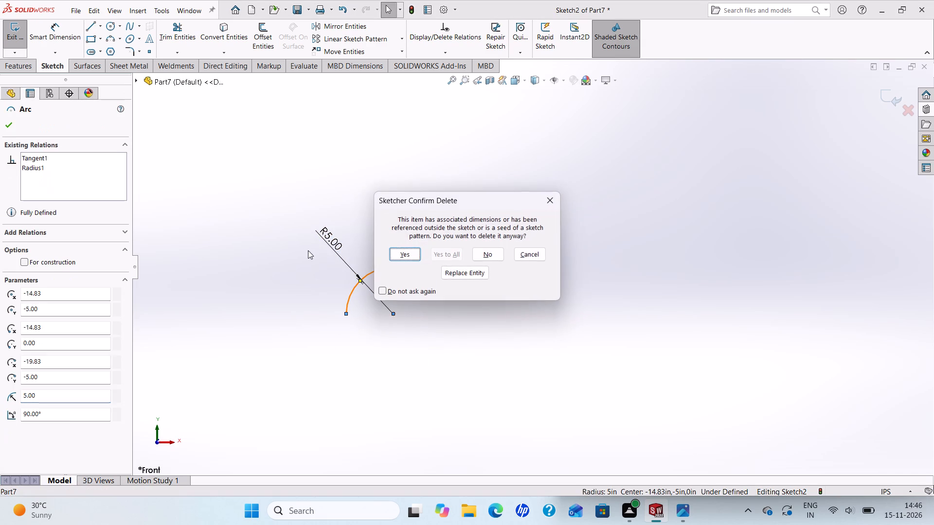
click(404, 257)
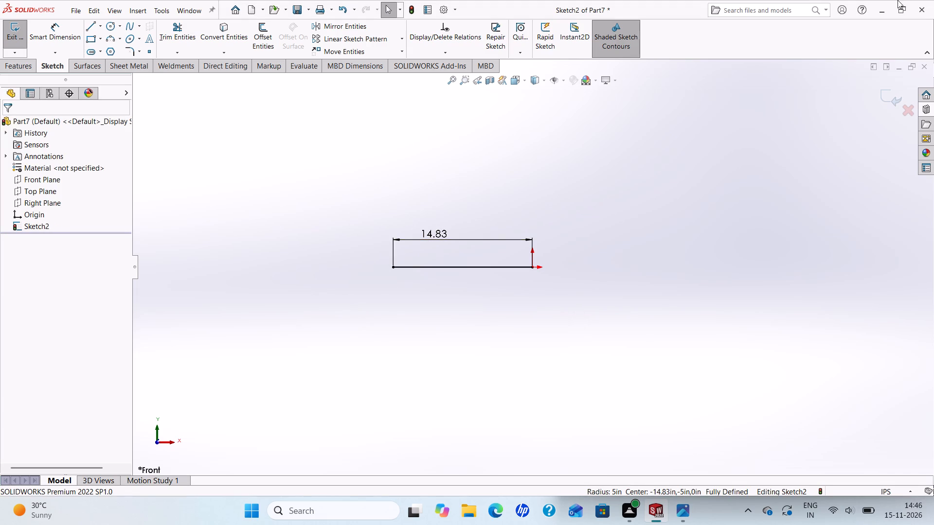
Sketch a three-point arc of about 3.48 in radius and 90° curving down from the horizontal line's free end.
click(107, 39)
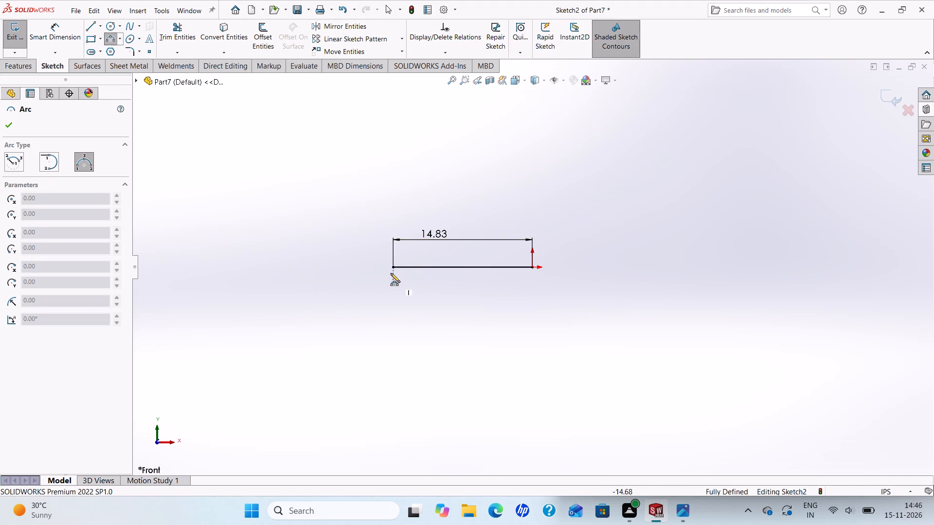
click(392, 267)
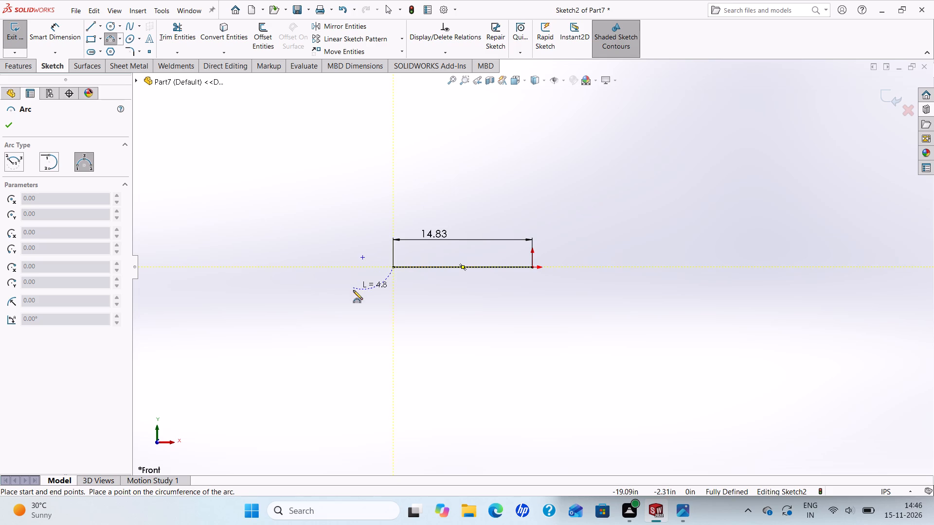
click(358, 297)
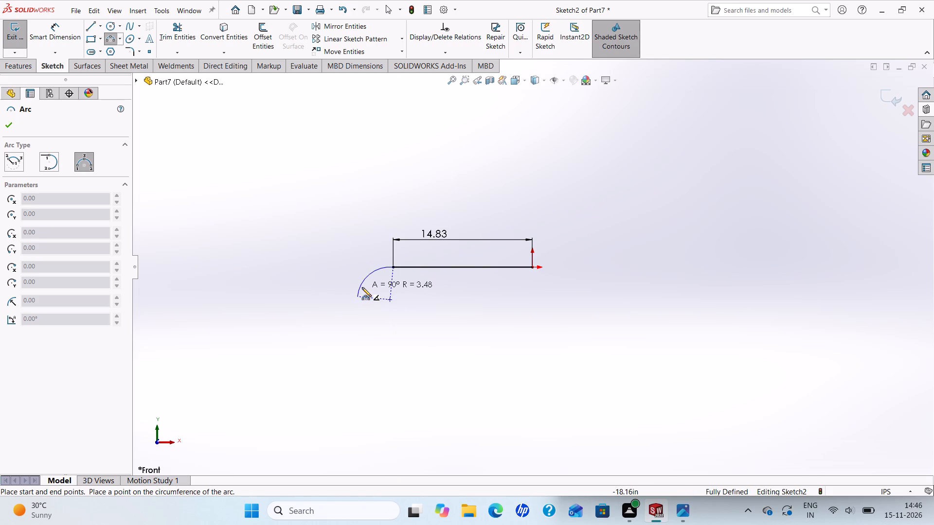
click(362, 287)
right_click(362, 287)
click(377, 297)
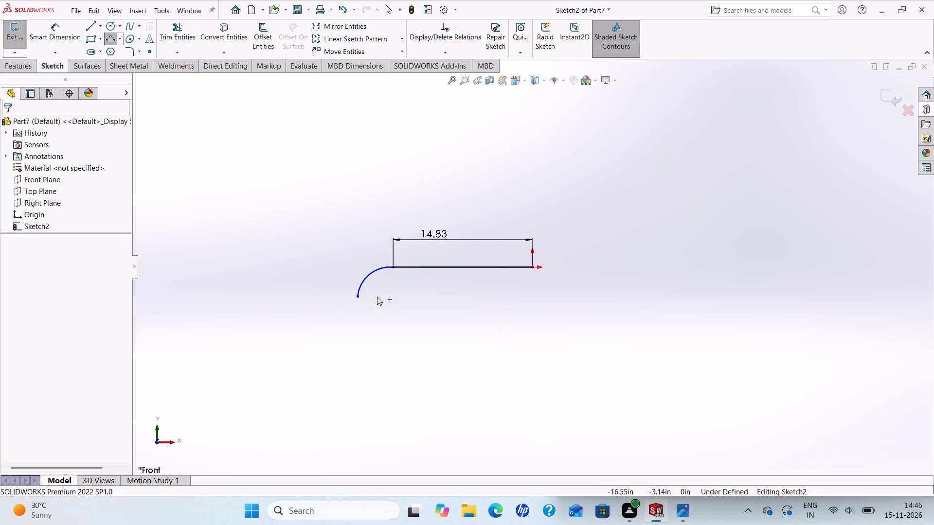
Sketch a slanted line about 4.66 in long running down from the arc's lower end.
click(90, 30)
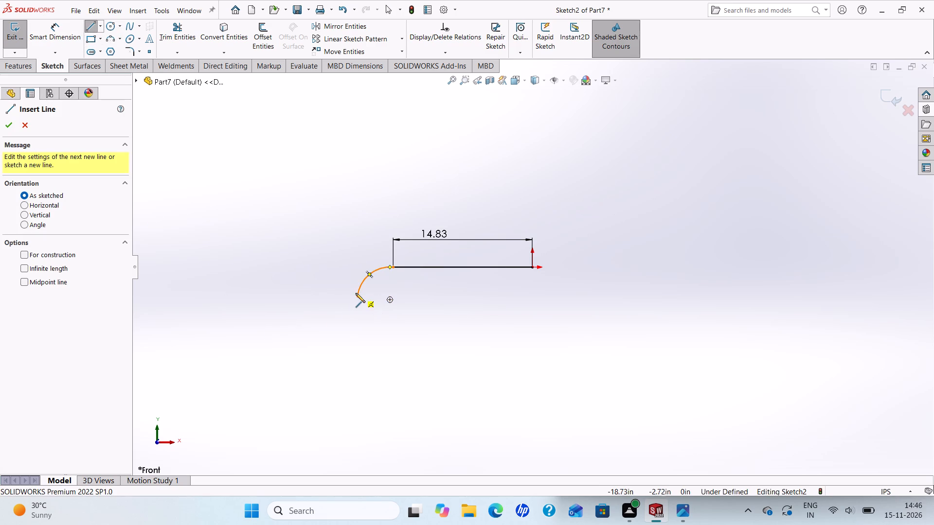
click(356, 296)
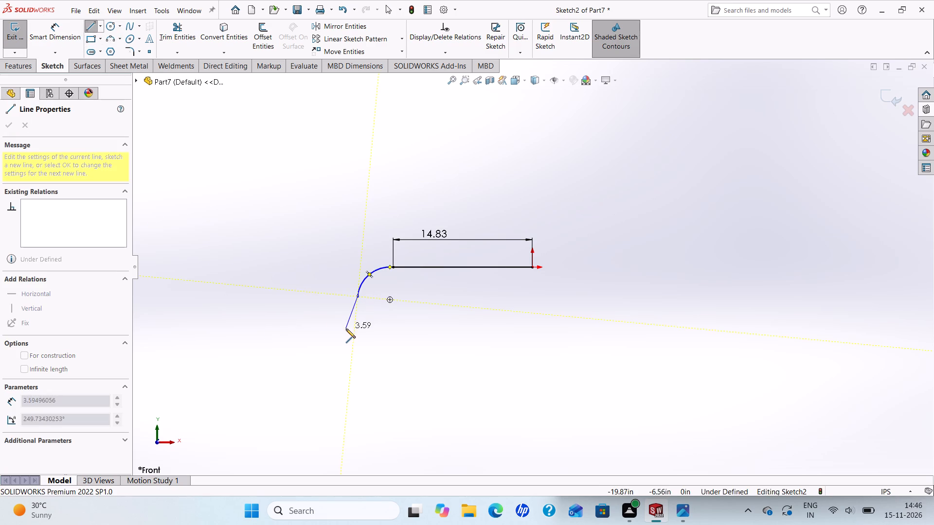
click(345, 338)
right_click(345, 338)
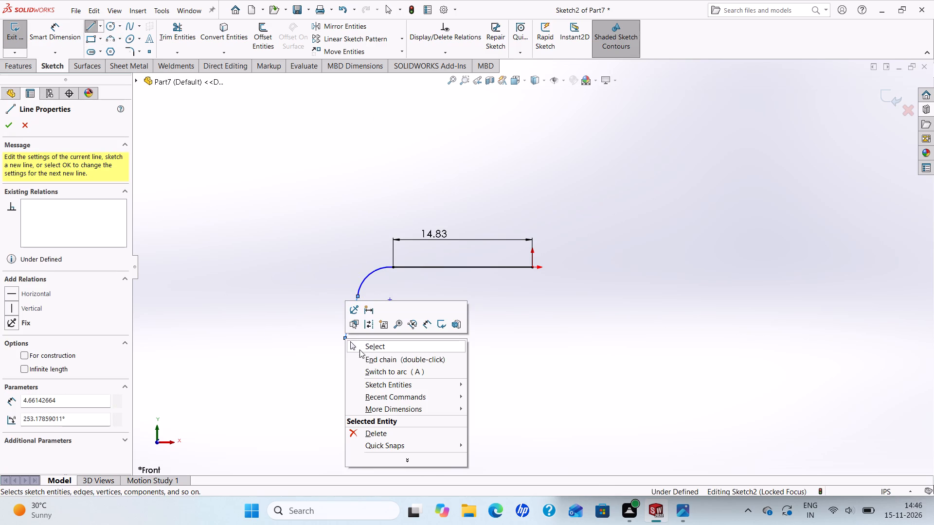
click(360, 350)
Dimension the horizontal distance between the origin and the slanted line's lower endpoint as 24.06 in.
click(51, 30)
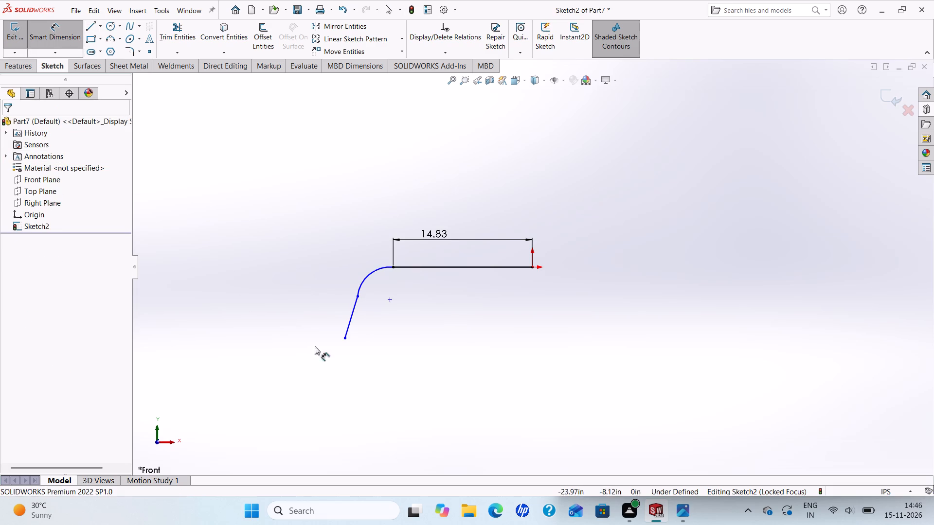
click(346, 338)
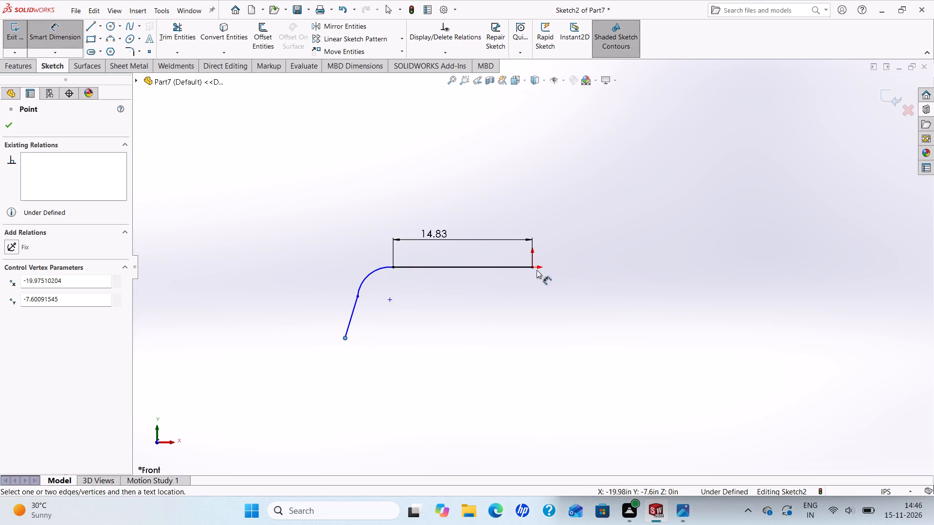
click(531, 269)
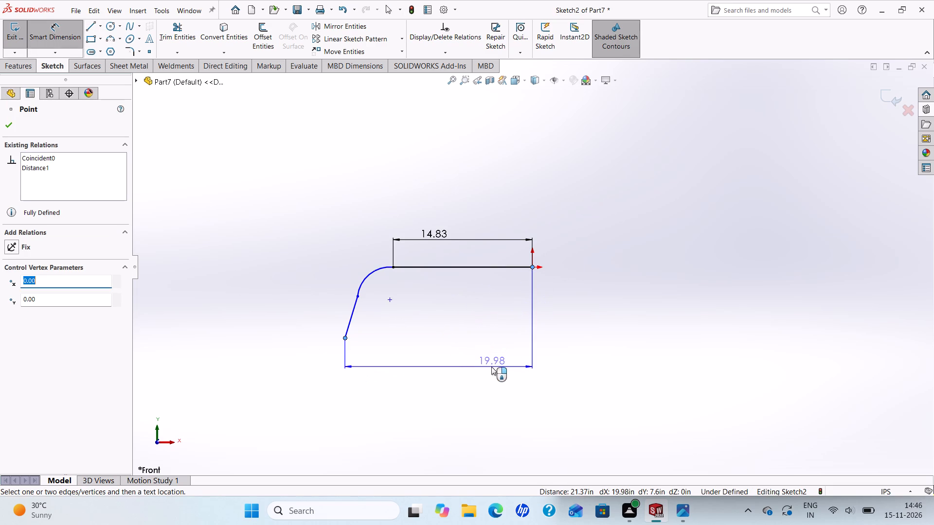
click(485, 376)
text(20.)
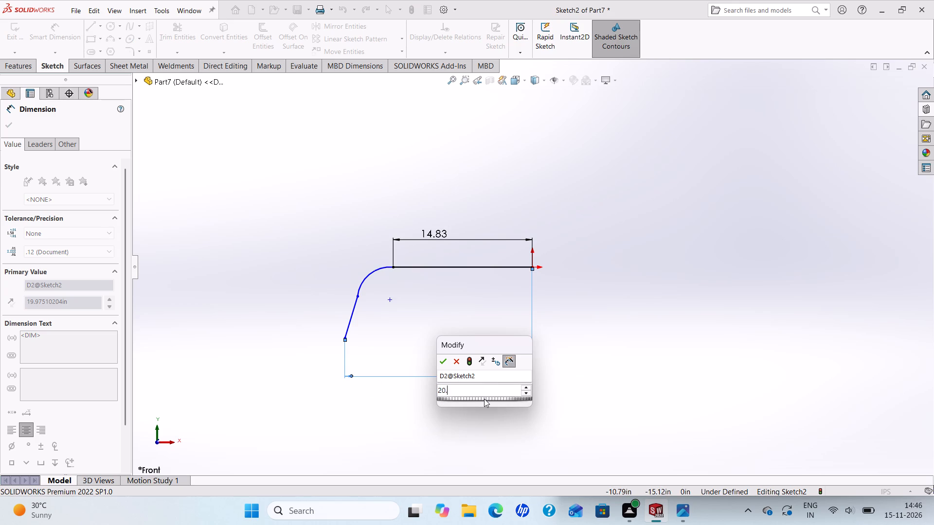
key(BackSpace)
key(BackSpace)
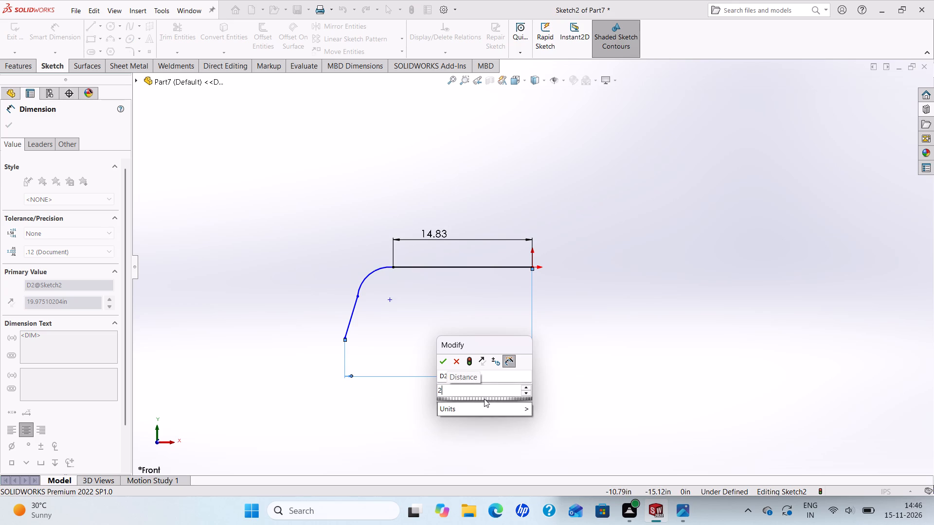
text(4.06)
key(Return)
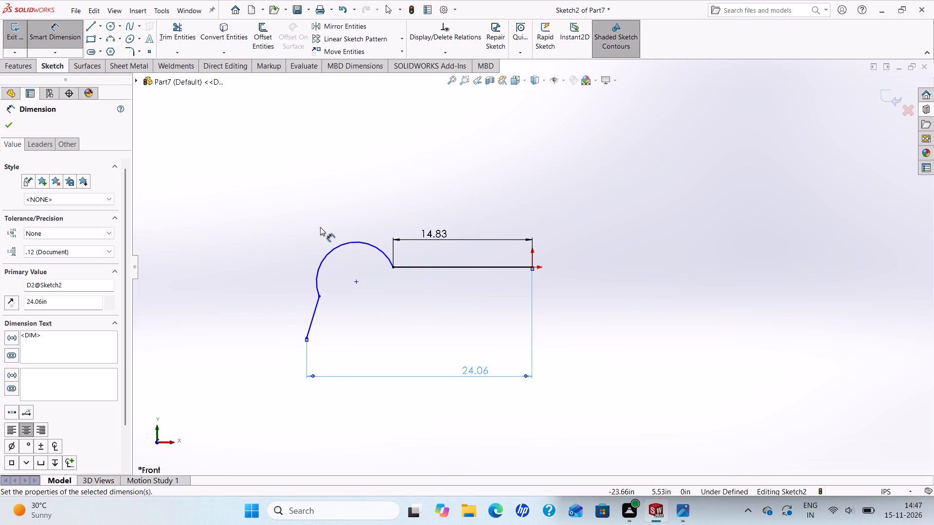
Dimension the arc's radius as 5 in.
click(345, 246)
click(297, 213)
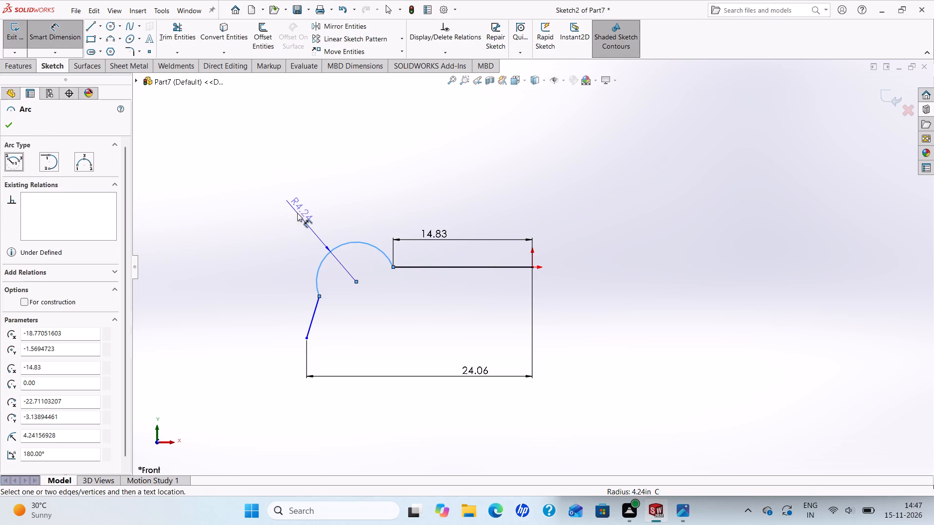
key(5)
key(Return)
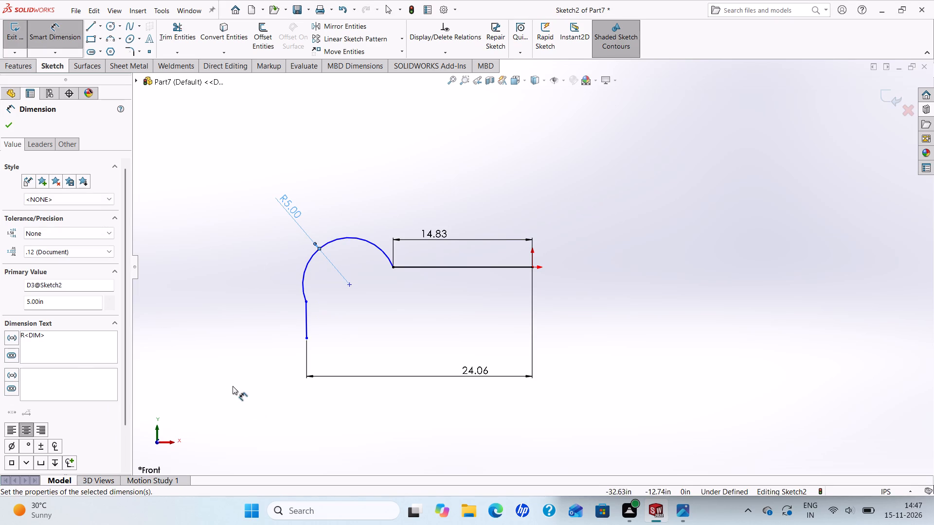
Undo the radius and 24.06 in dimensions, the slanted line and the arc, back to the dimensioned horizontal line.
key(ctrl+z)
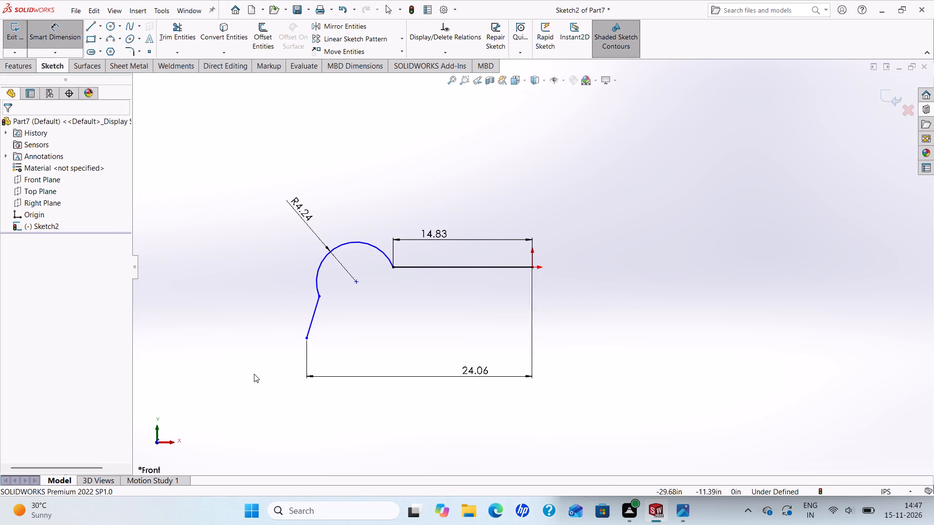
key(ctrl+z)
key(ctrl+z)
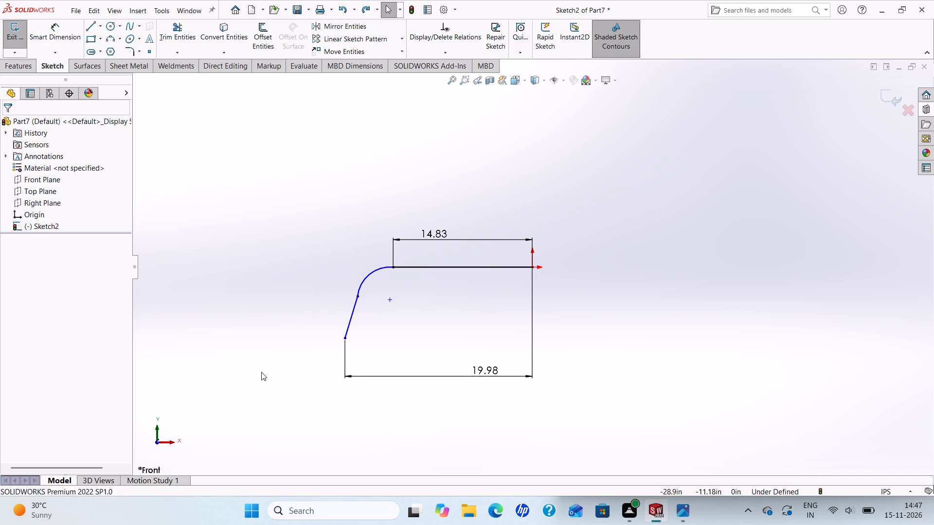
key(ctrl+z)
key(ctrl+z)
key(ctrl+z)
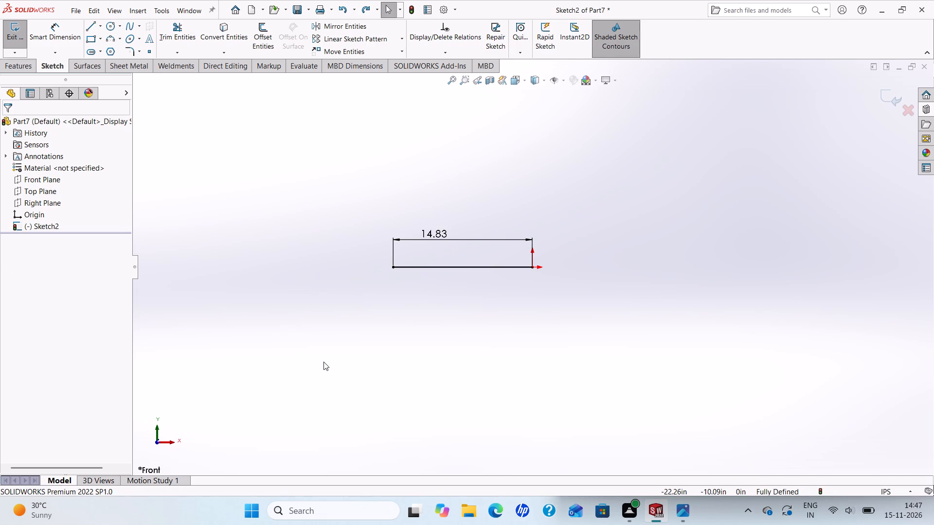
Undo all earlier sketch edits, including the 14.83 in horizontal line, back to an empty Front Plane sketch.
key(ctrl+z)
key(ctrl+z)
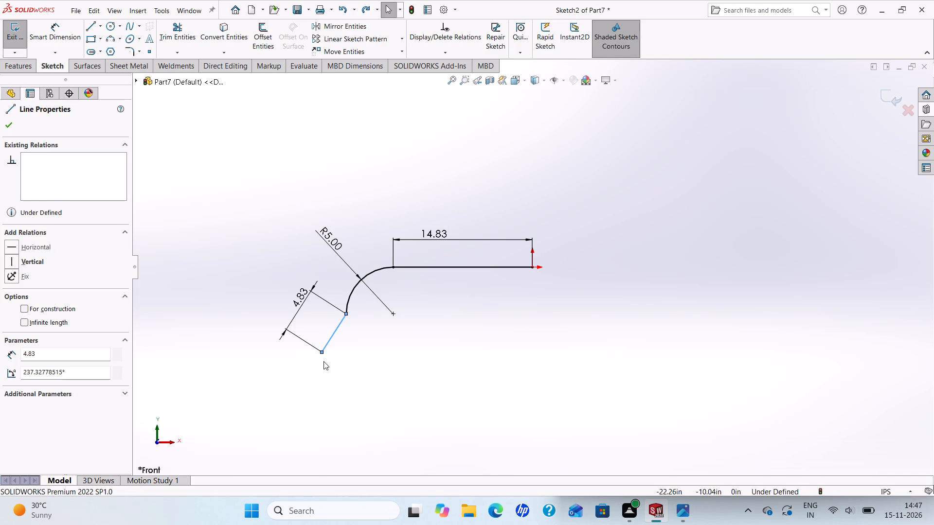
key(ctrl+z)
key(ctrl+z)
key(ctrl+z)
key(ctrl+z)
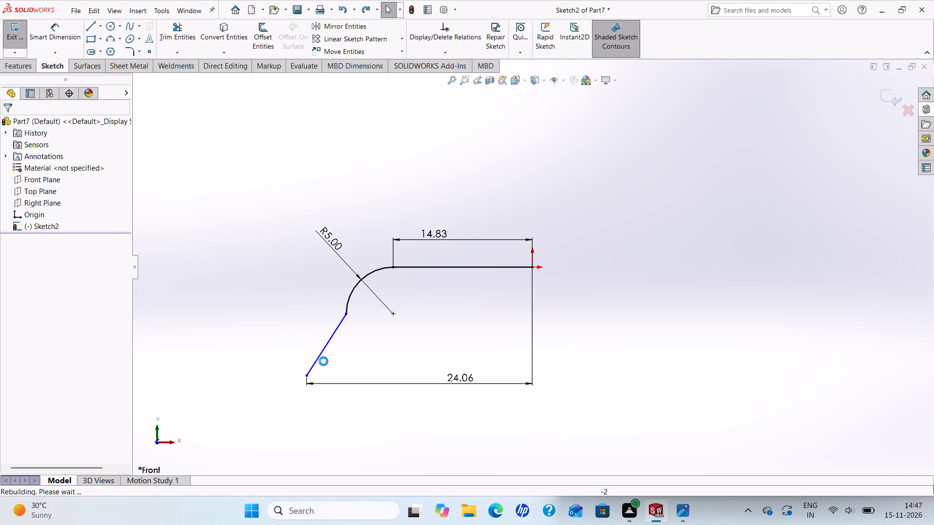
key(ctrl+z)
key(ctrl+z)
key(ctrl+z)
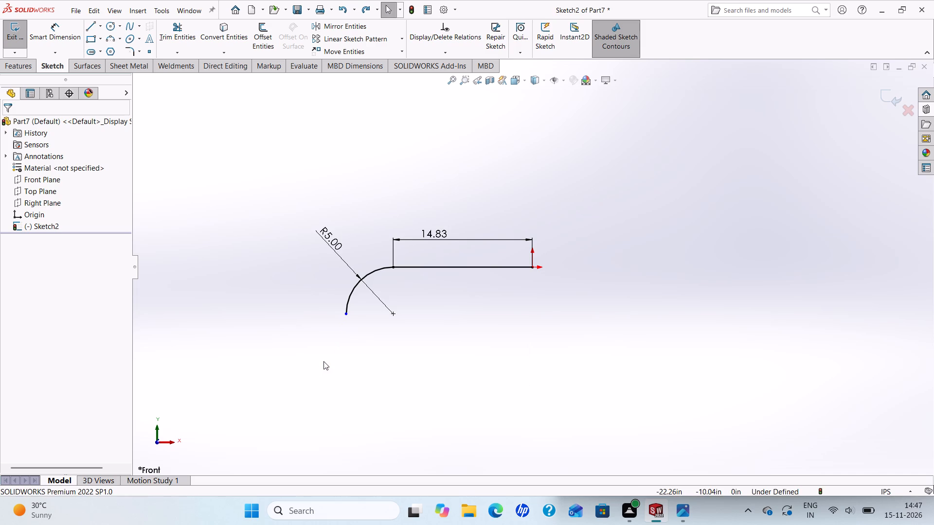
key(ctrl+z)
key(ctrl+z)
key(ctrl+z)
key(ctrl+z)
key(ctrl+z)
key(ctrl+z)
key(ctrl+z)
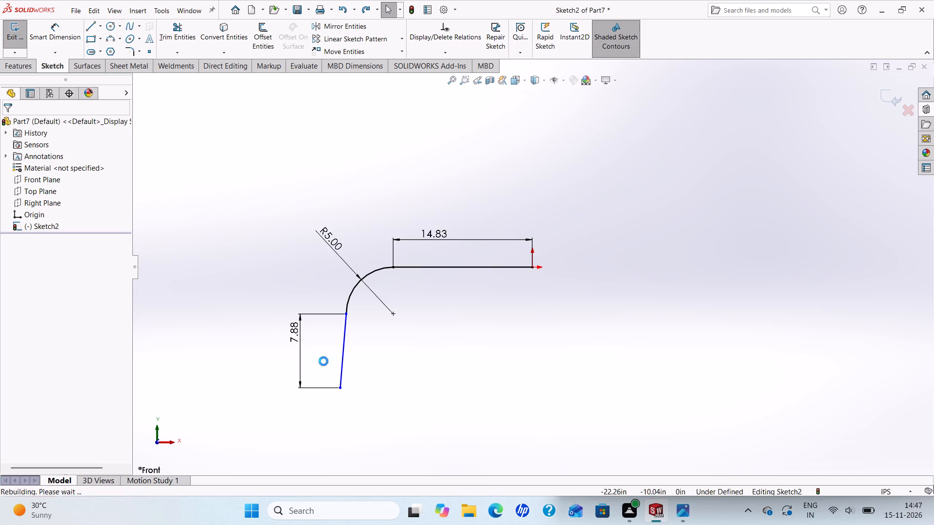
key(ctrl+z)
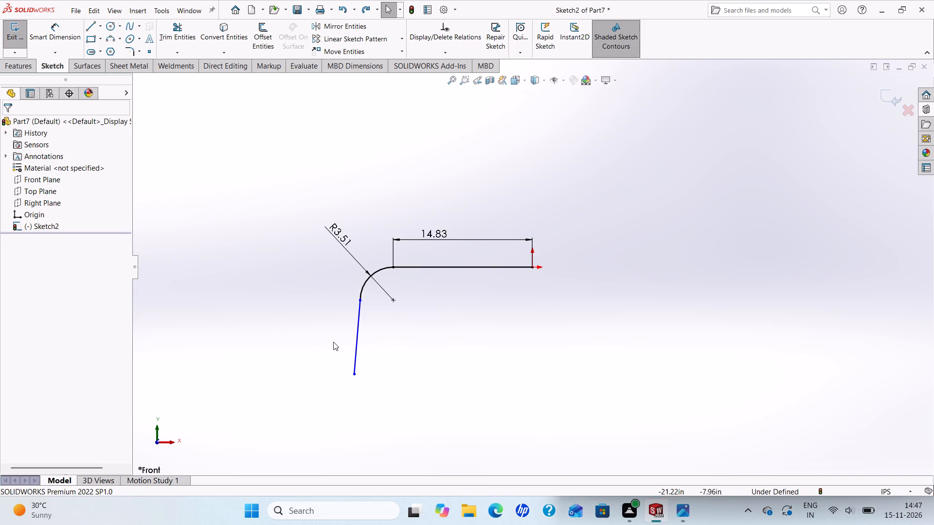
key(ctrl+z)
key(ctrl+z)
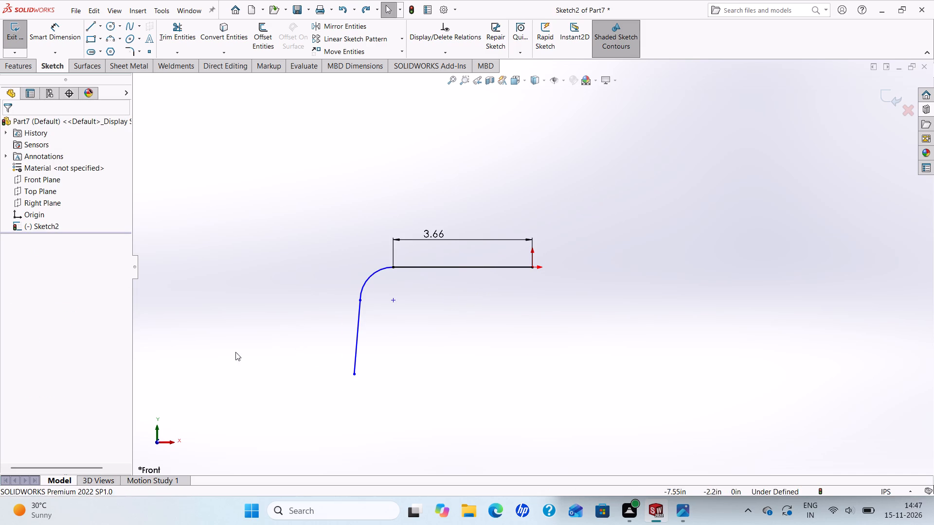
key(ctrl+z)
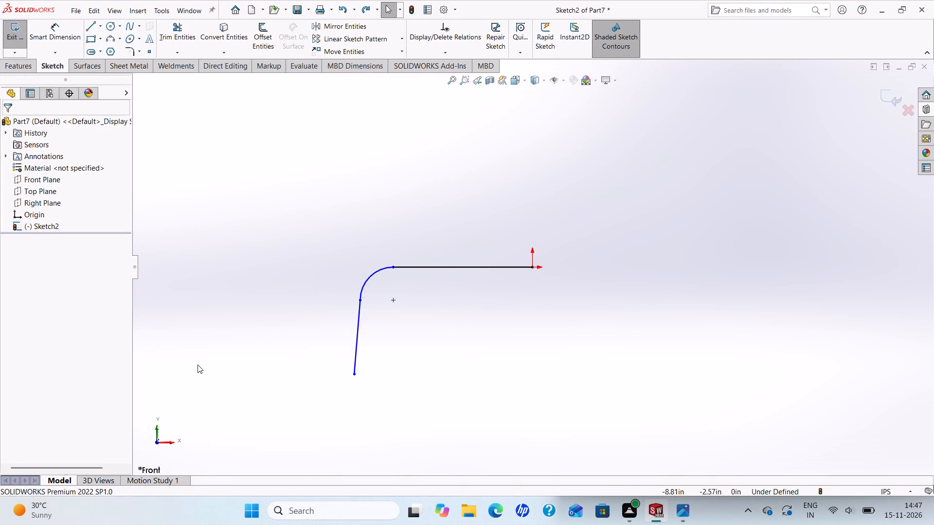
key(ctrl+z)
key(ctrl+z)
key(ctrl+z)
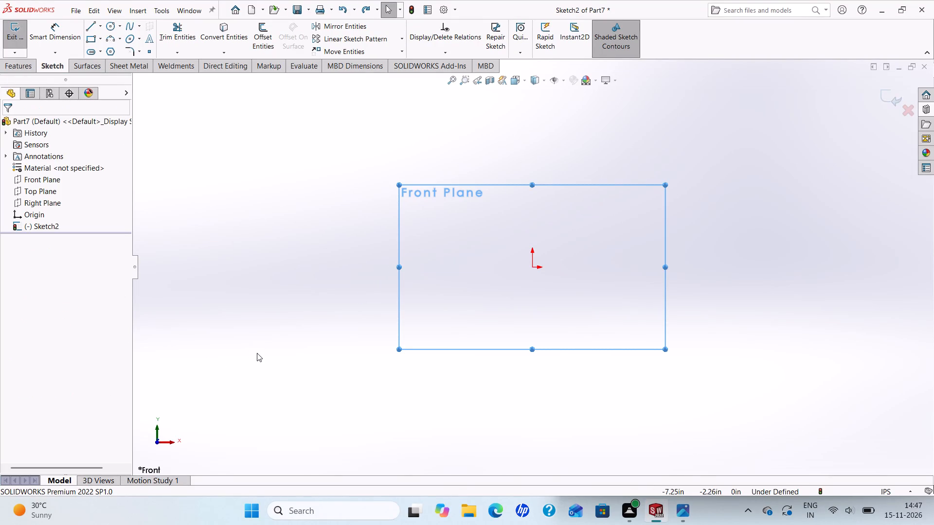
Sketch a chain from the origin: a horizontal line about 3.46 in long, a tangent arc of about 1 in radius, and a slanted line tangent to it.
click(93, 25)
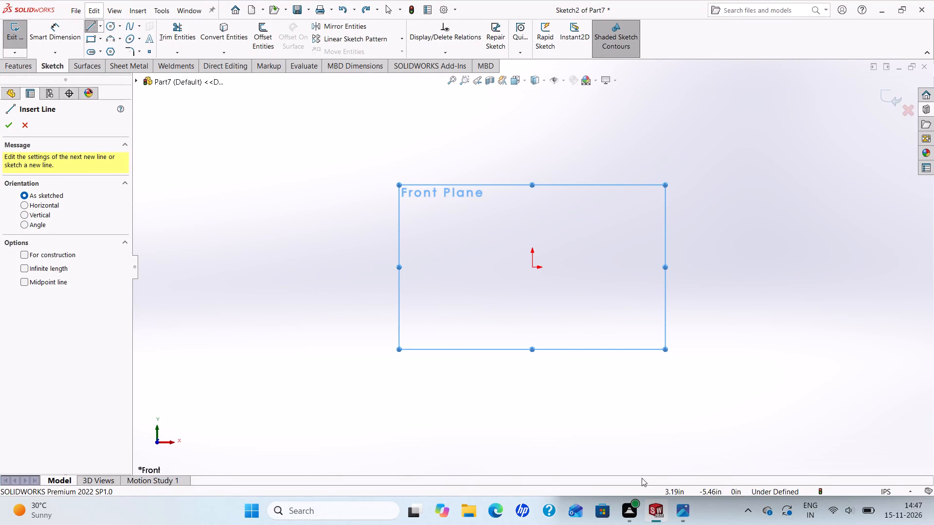
click(530, 267)
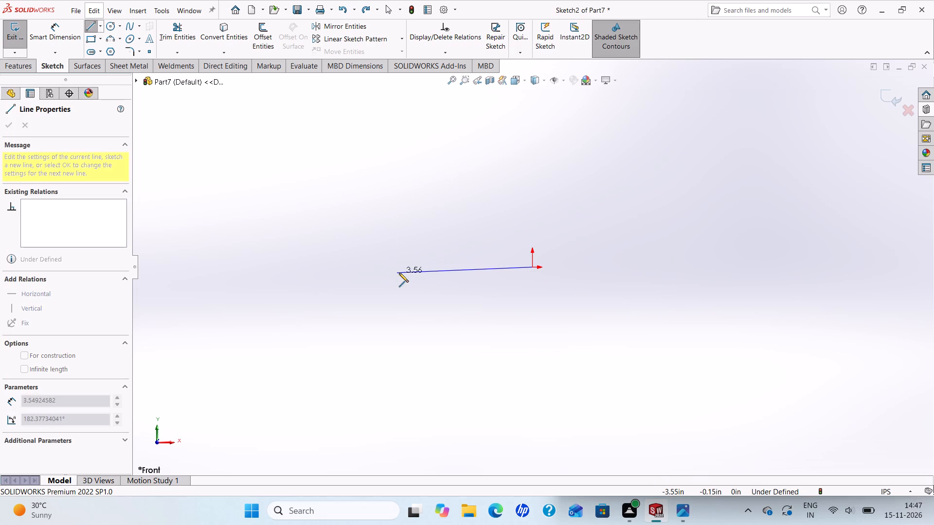
click(401, 268)
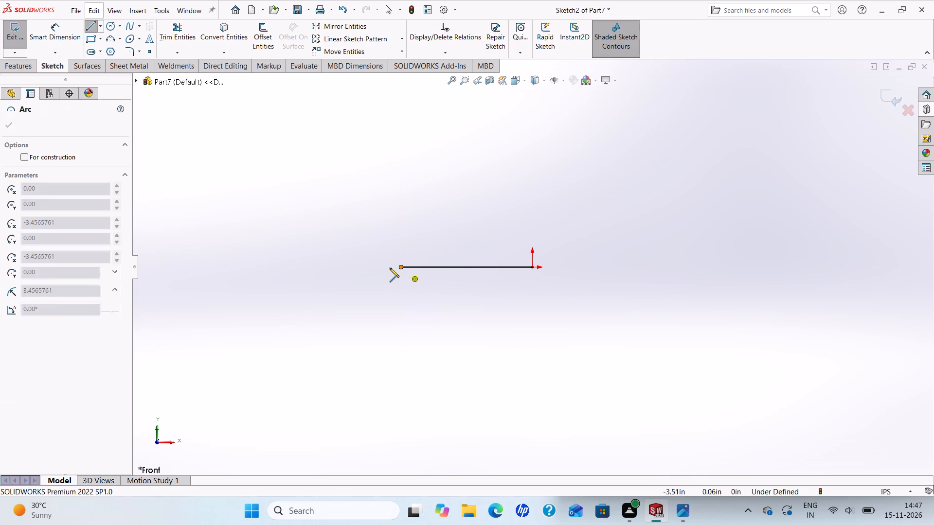
click(367, 287)
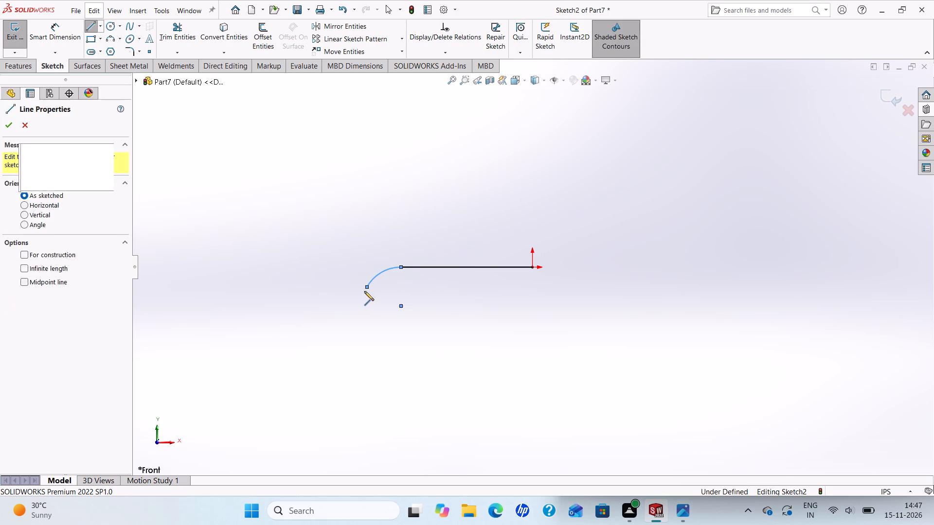
click(341, 335)
right_click(341, 335)
click(358, 342)
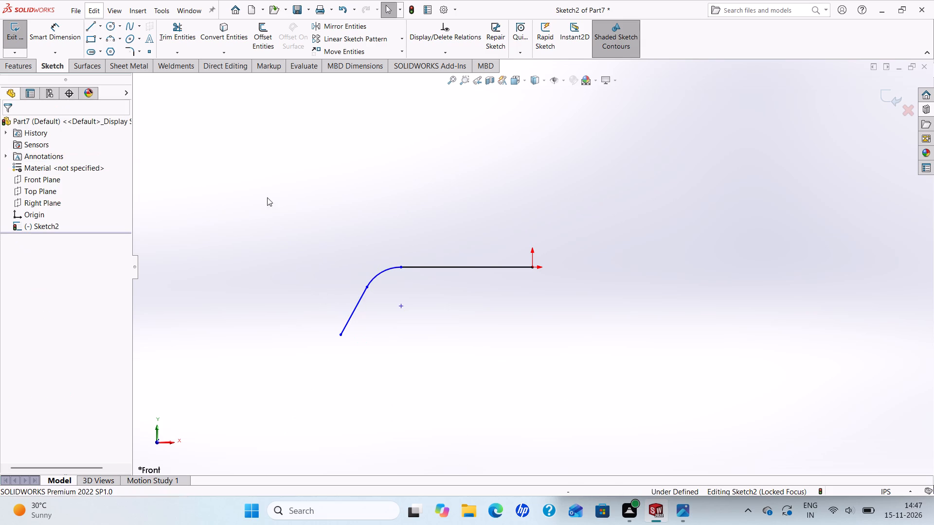
Dimension the horizontal line's length as 14.83 in.
click(50, 43)
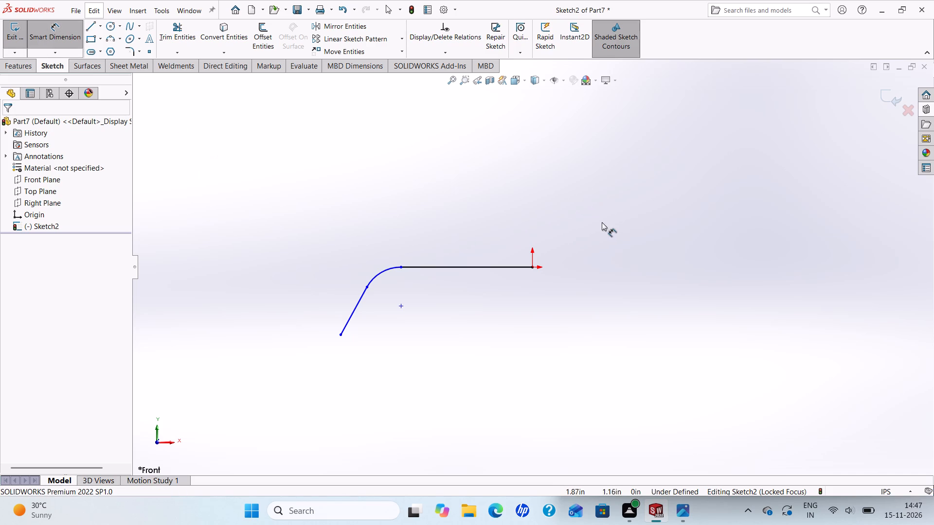
click(478, 266)
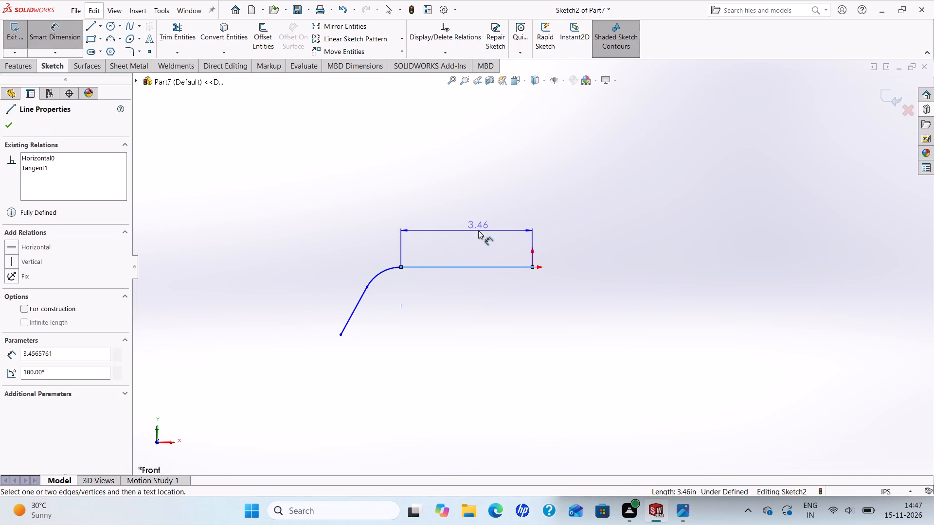
click(478, 230)
text(14.)
text(83)
key(Return)
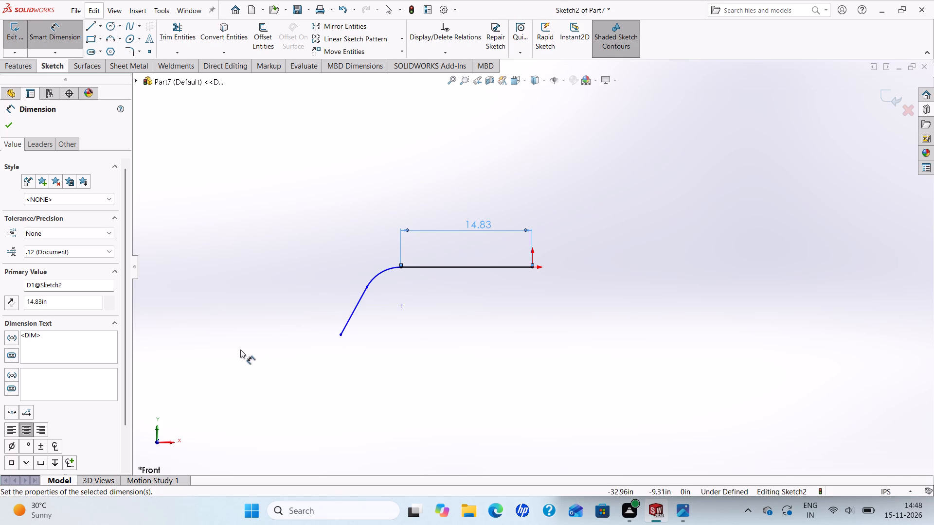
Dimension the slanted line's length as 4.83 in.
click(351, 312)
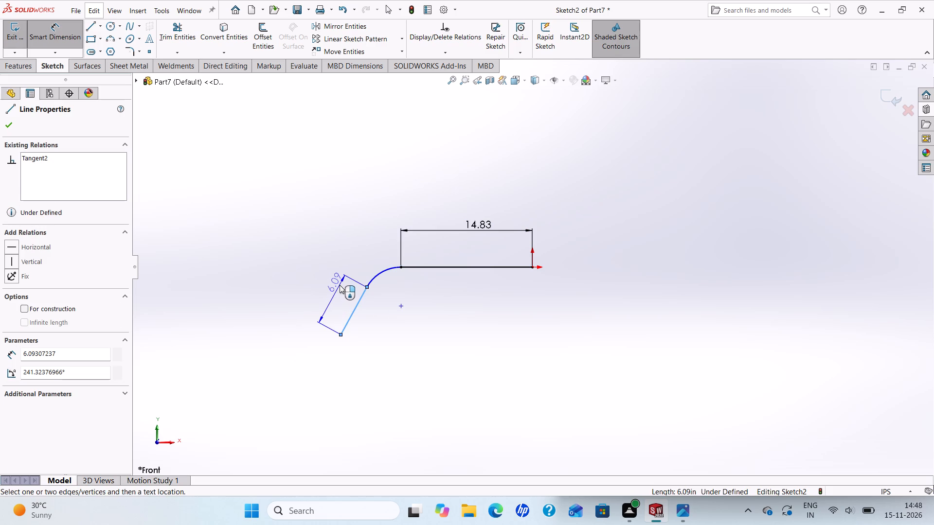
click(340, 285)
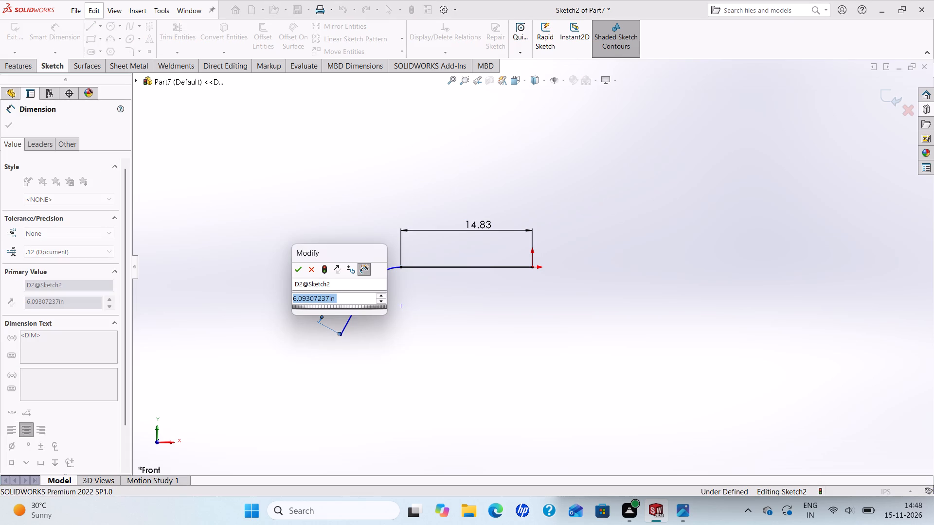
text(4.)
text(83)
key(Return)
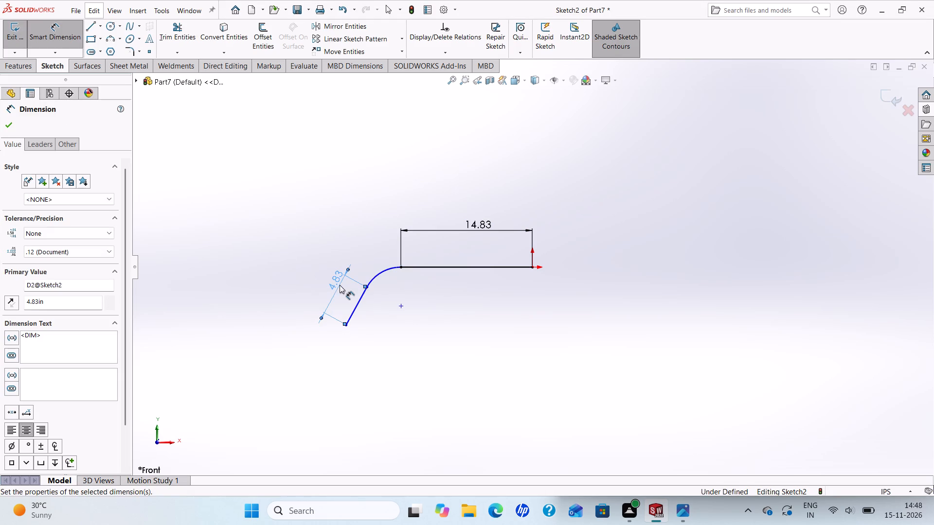
Dimension the tangent arc's radius as 5 in.
click(381, 271)
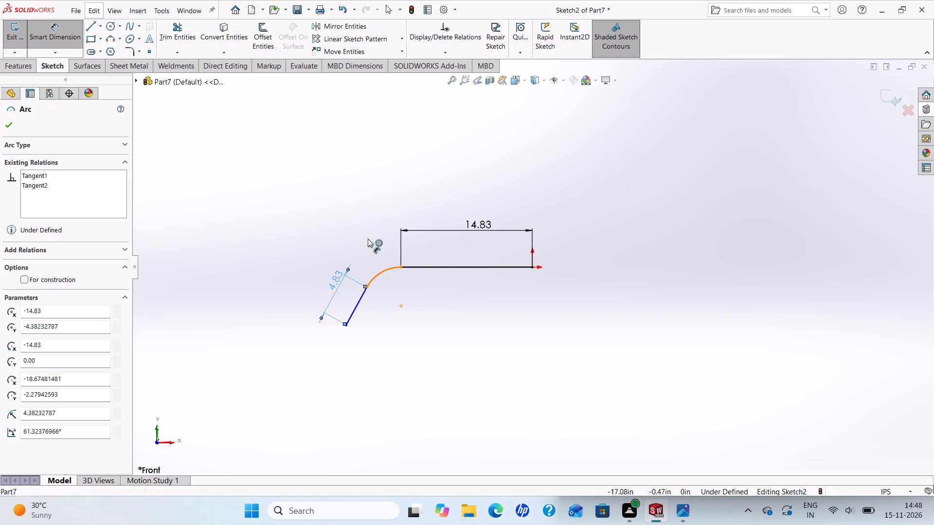
click(359, 225)
key(5)
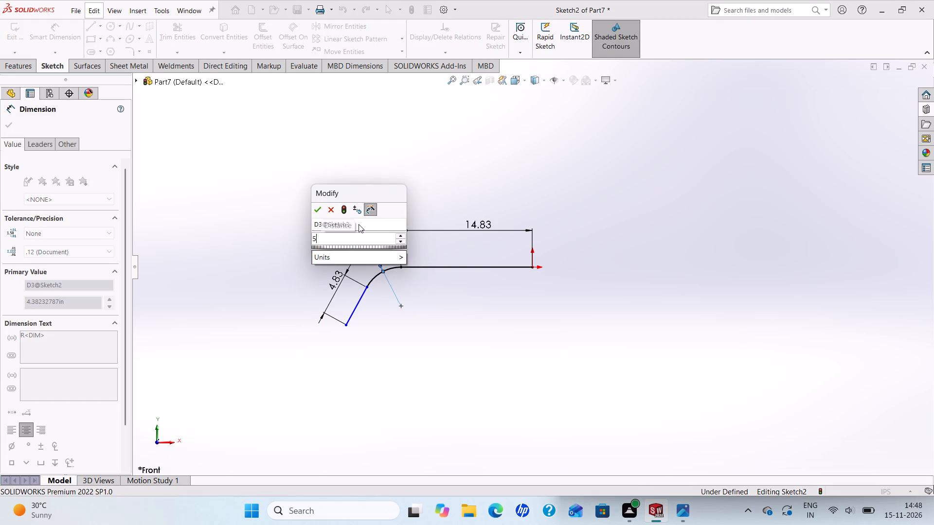
key(Return)
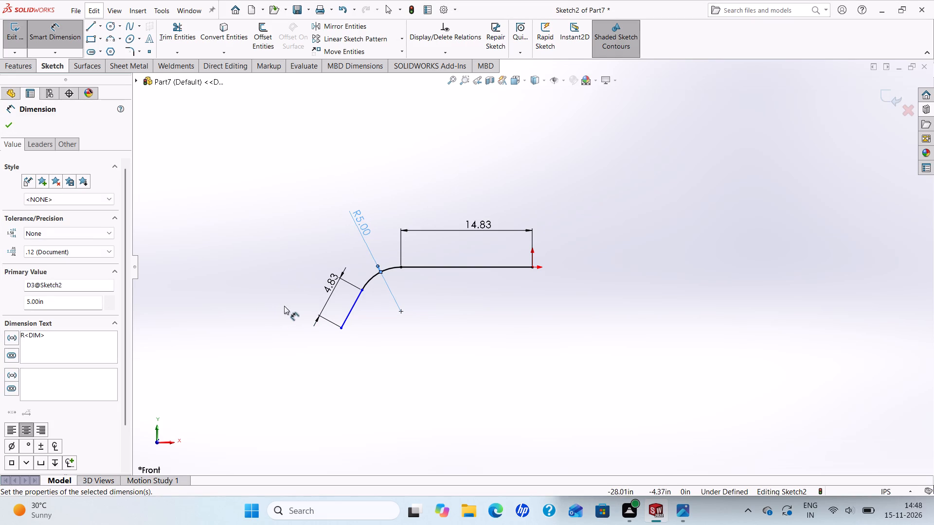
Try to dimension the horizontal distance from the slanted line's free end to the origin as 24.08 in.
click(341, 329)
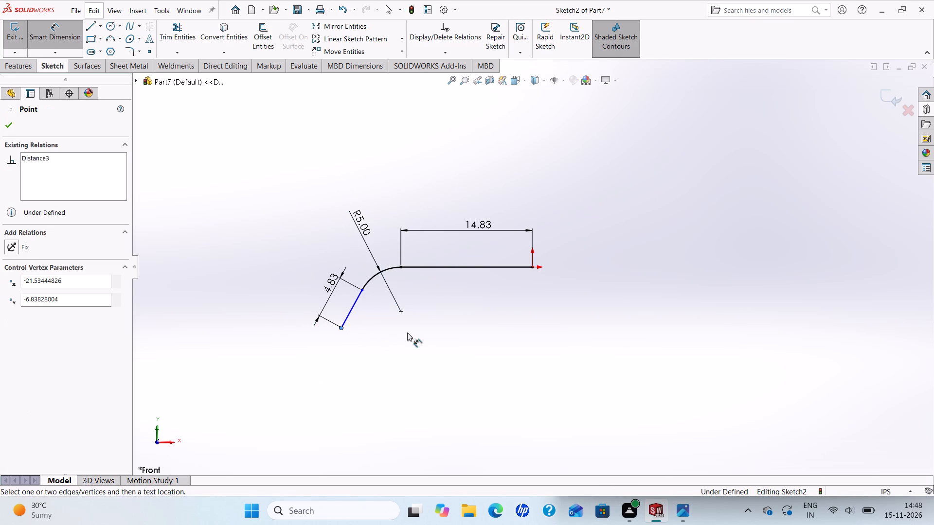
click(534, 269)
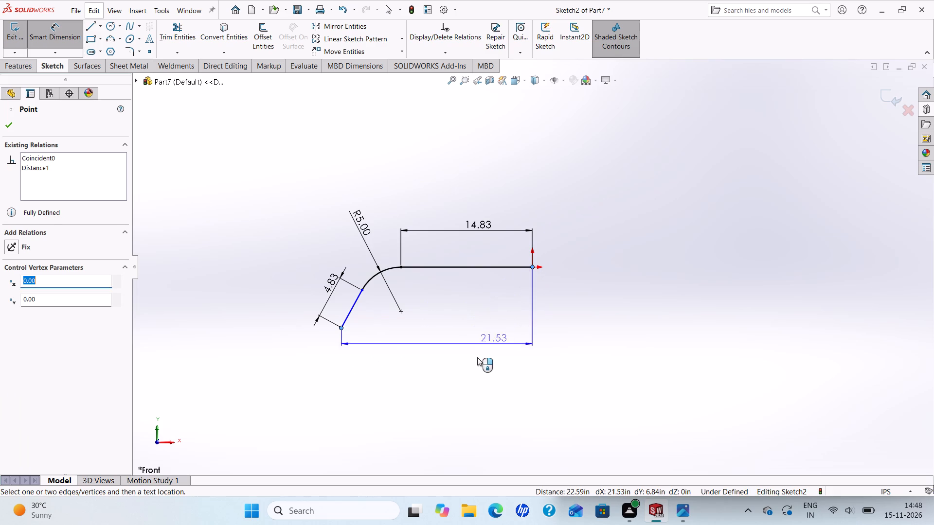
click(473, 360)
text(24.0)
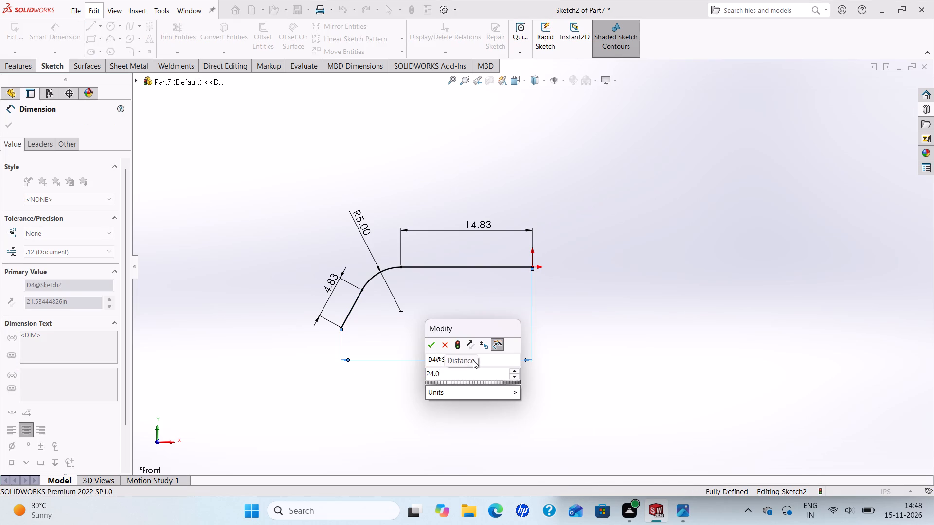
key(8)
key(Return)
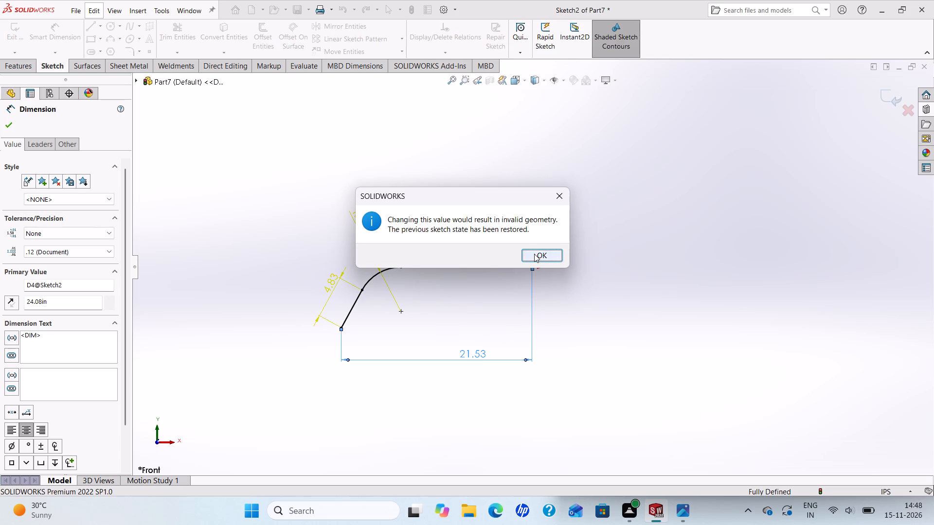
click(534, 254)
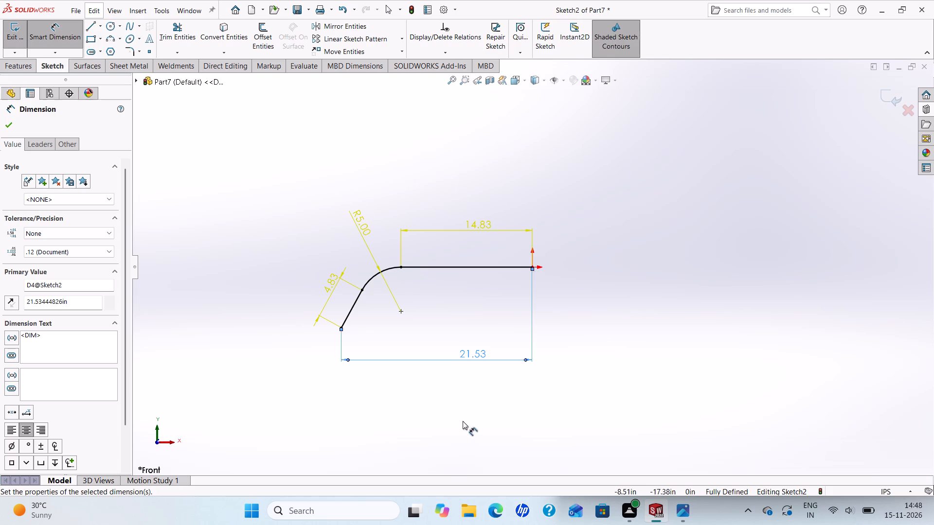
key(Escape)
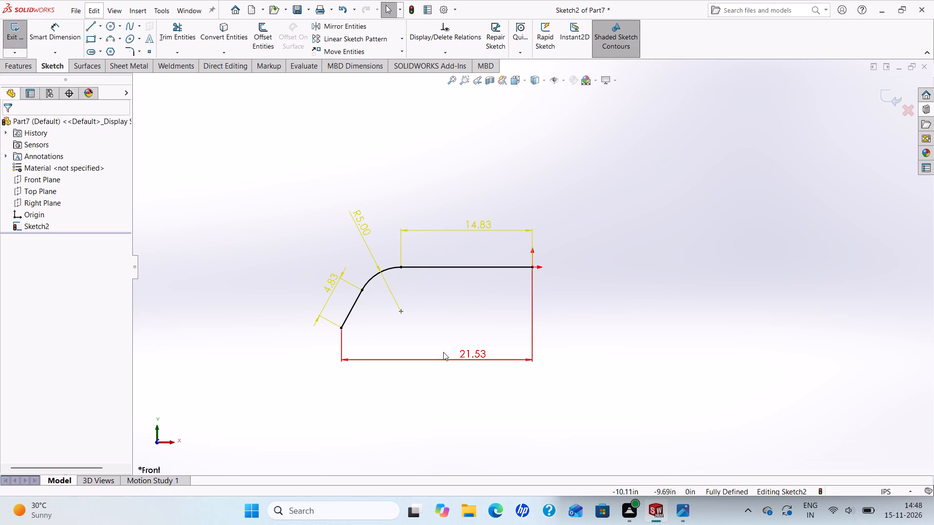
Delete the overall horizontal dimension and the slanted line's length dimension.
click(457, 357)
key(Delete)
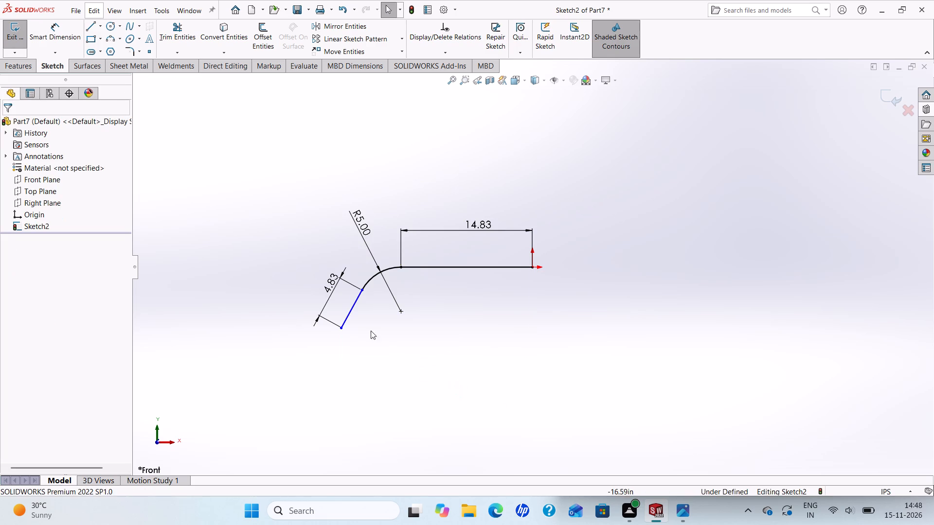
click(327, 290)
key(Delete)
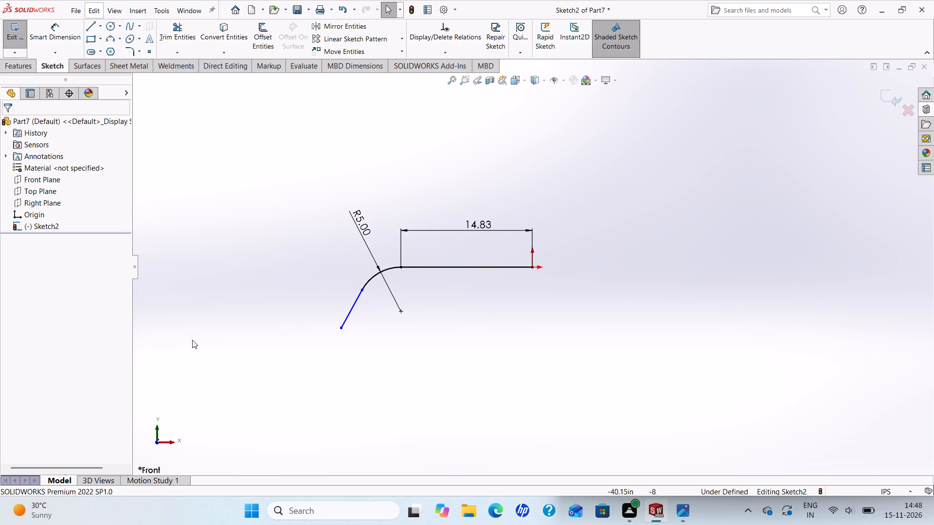
Dimension the horizontal distance from the slanted line's free end to the origin as 24.03 in.
click(54, 39)
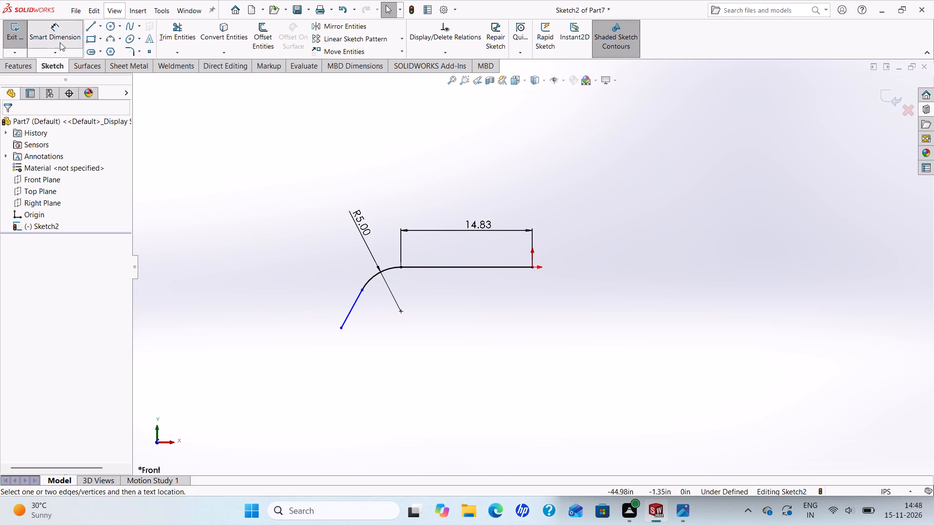
click(341, 330)
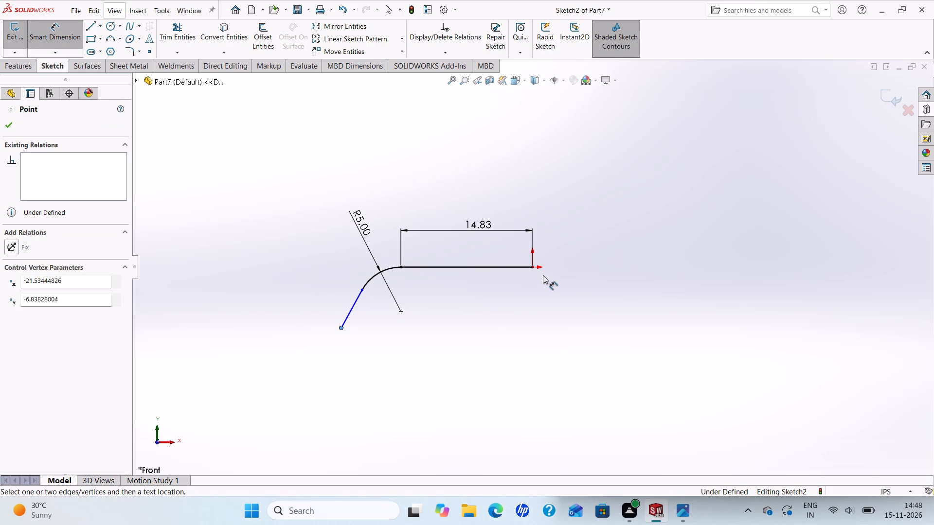
click(533, 266)
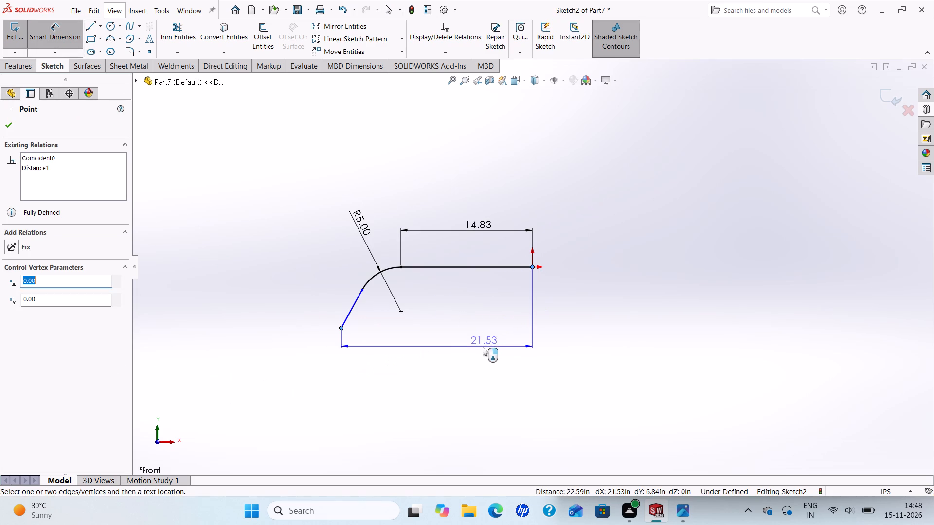
click(482, 347)
text(24.03)
key(Return)
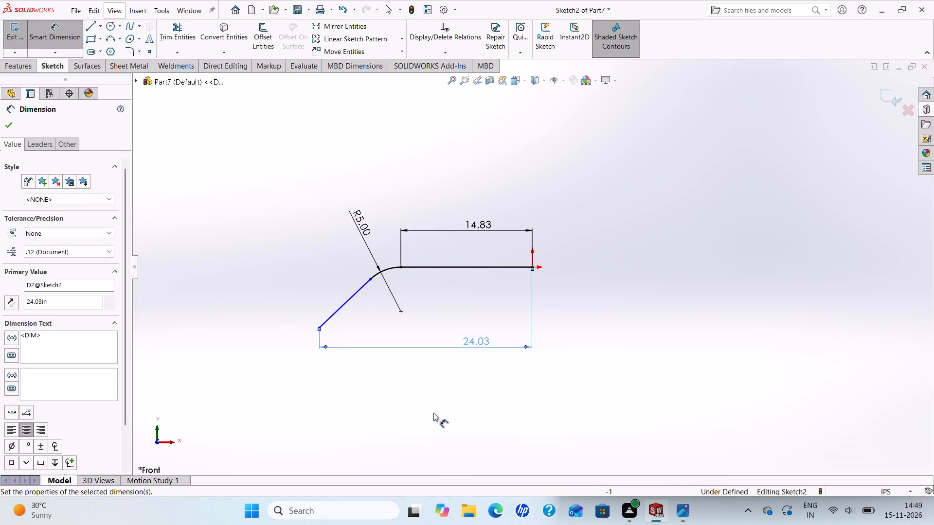
click(10, 124)
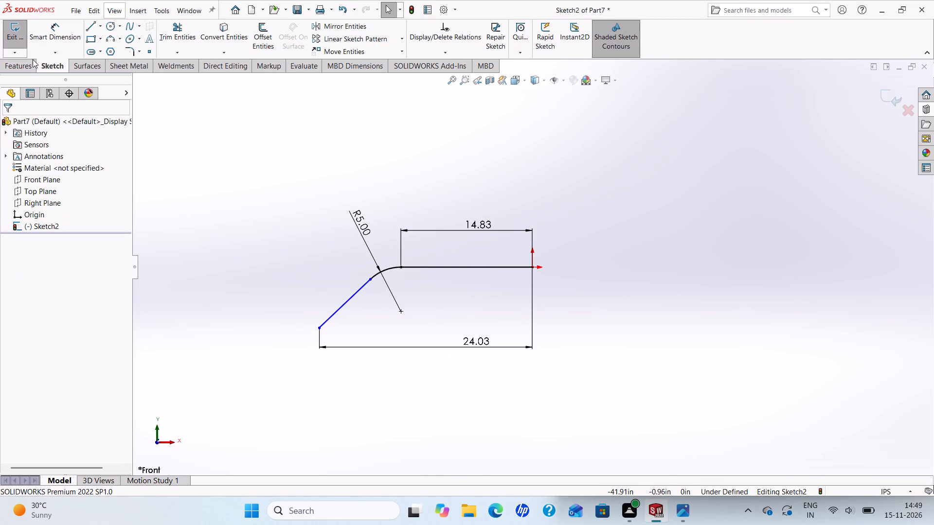
Add a length dimension to the slanted line and try to set it to 4.83 in.
click(50, 31)
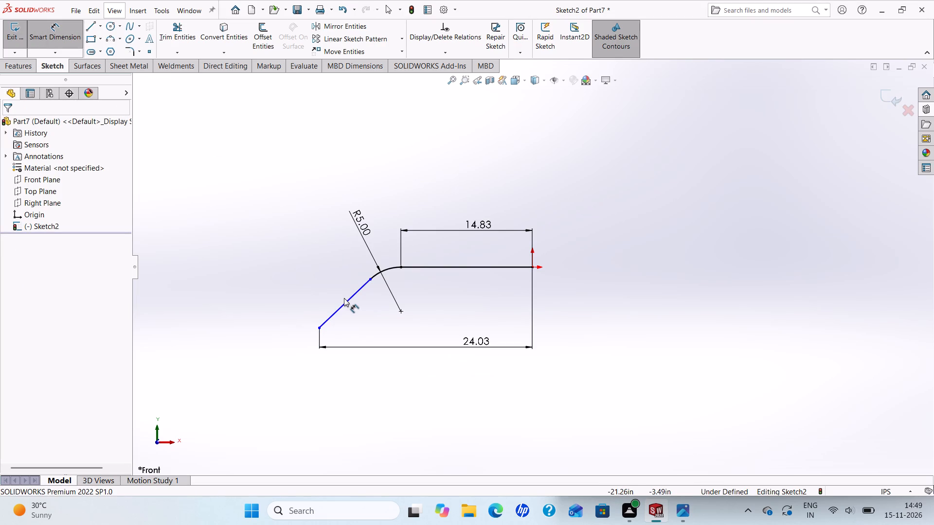
click(345, 301)
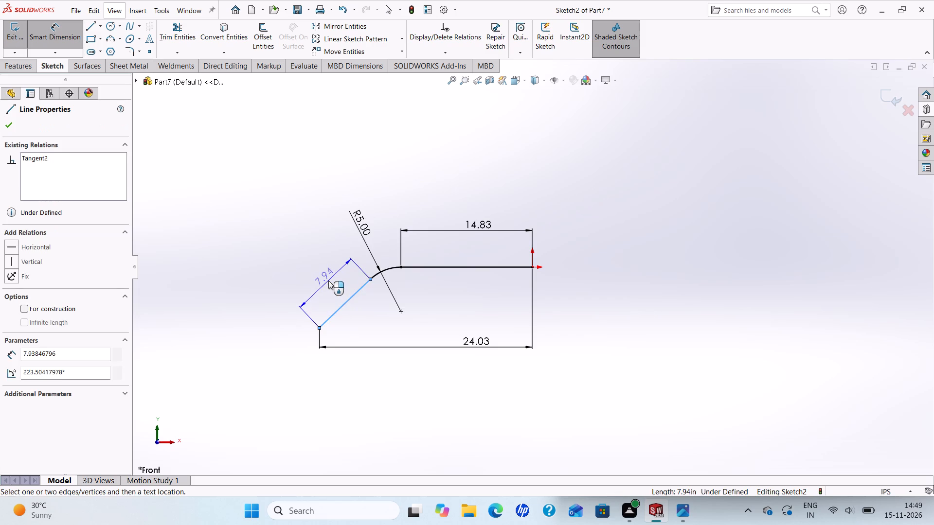
click(328, 280)
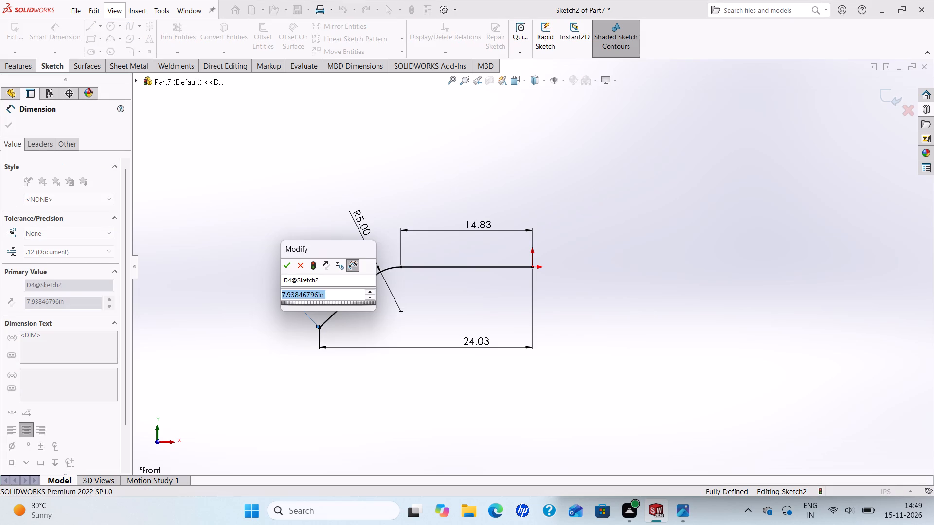
text(4.)
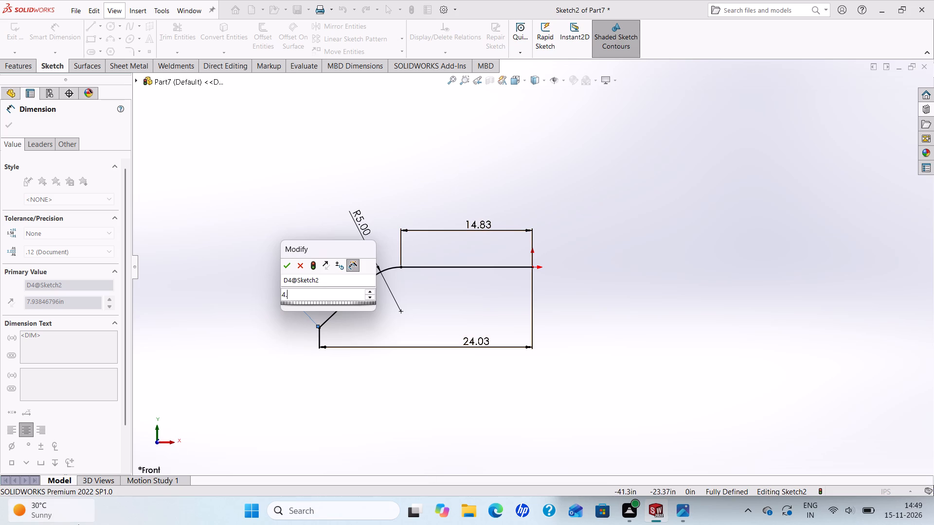
text(83)
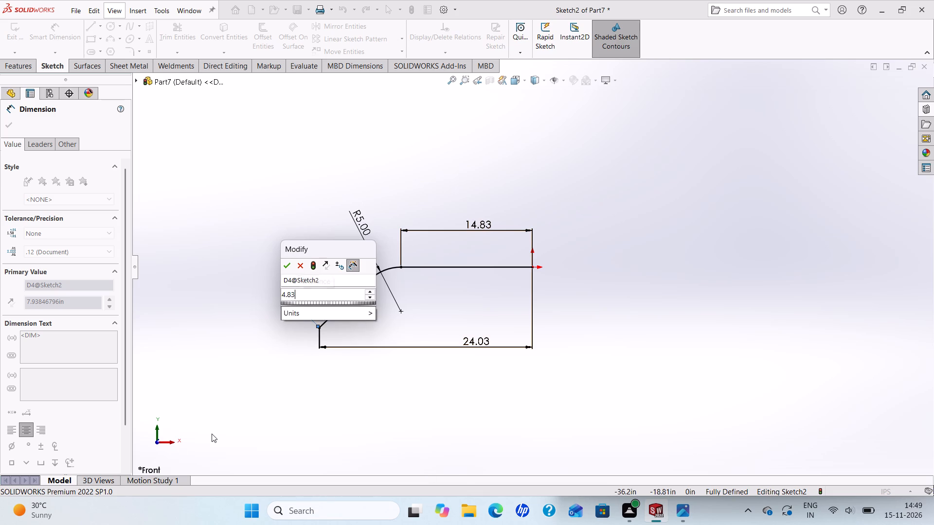
key(Return)
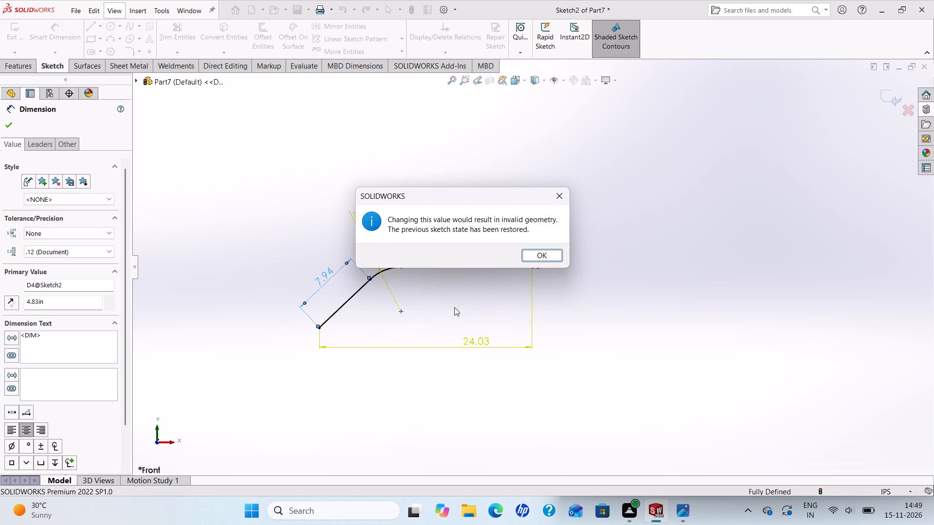
click(551, 253)
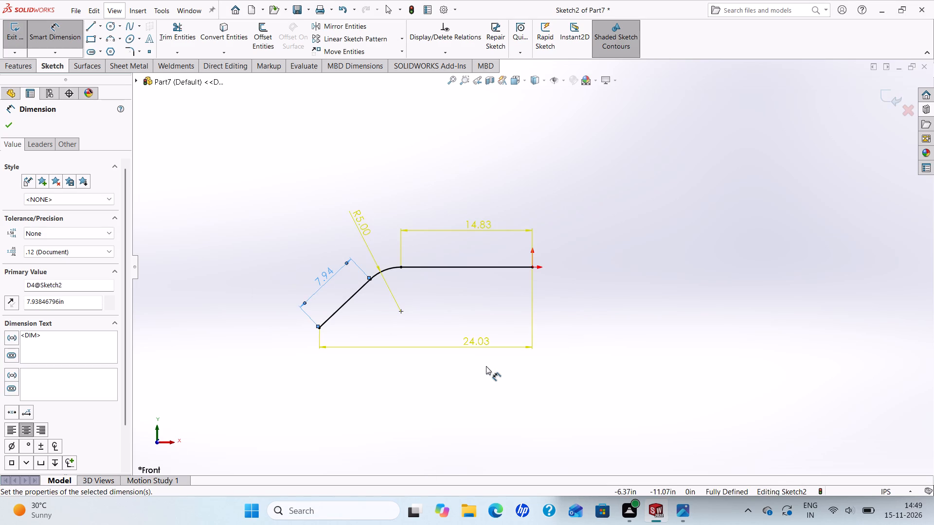
Delete the 24.03 in overall horizontal dimension.
click(472, 344)
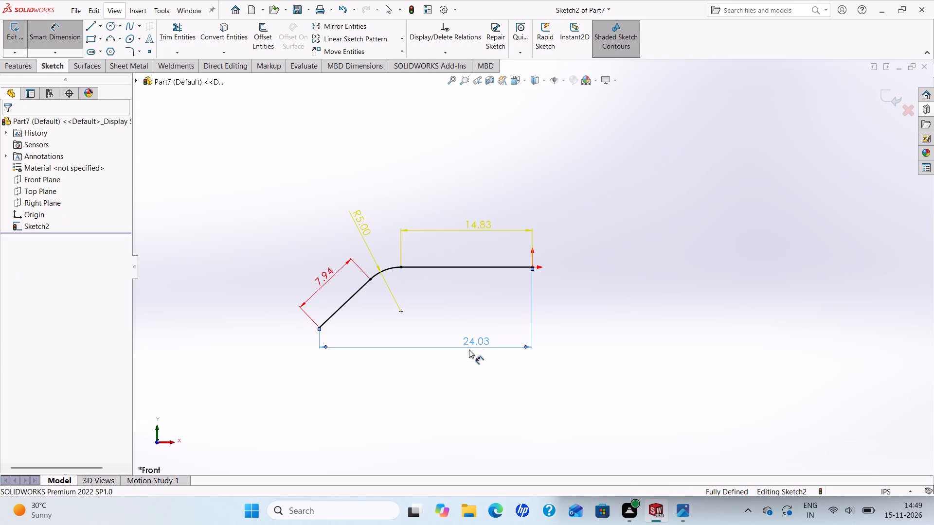
key(Delete)
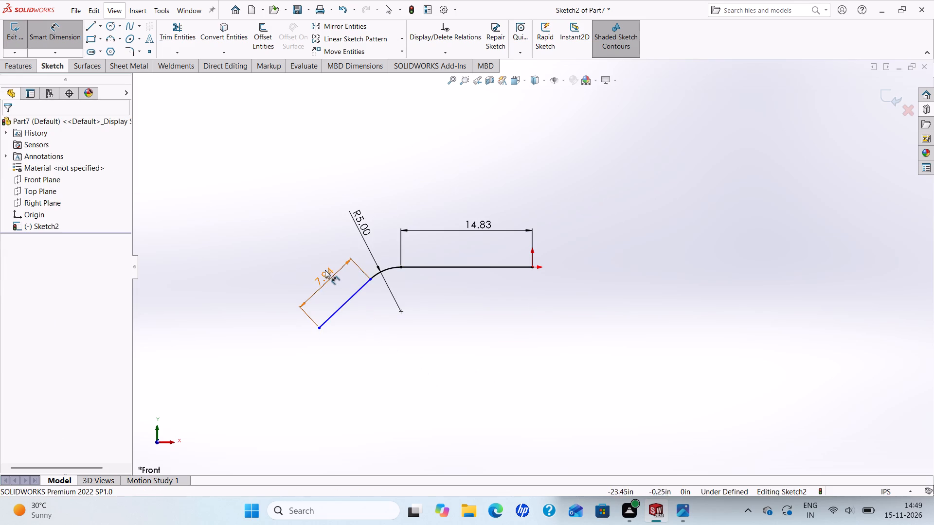
Set the slanted line's length dimension to 4.83 in and exit the sketch.
click(325, 270)
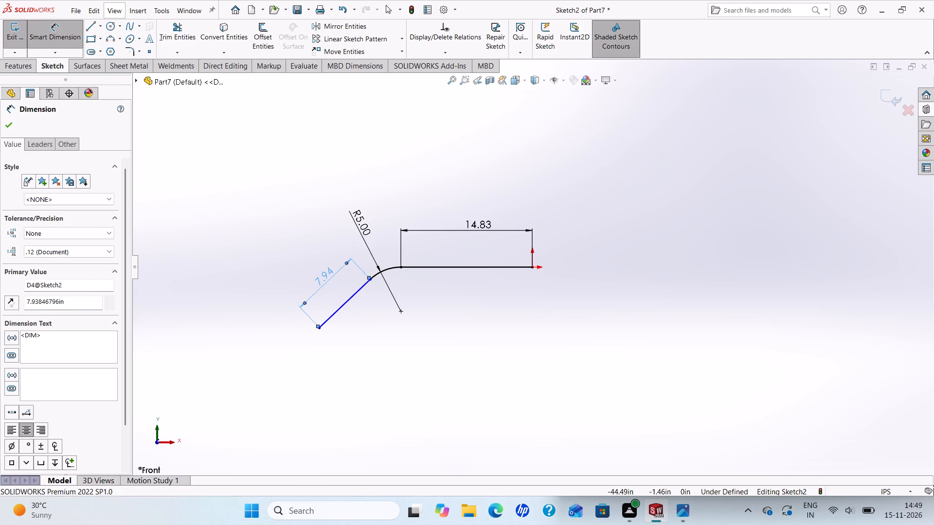
drag(77, 299, 0, 311)
text(4.83)
key(Return)
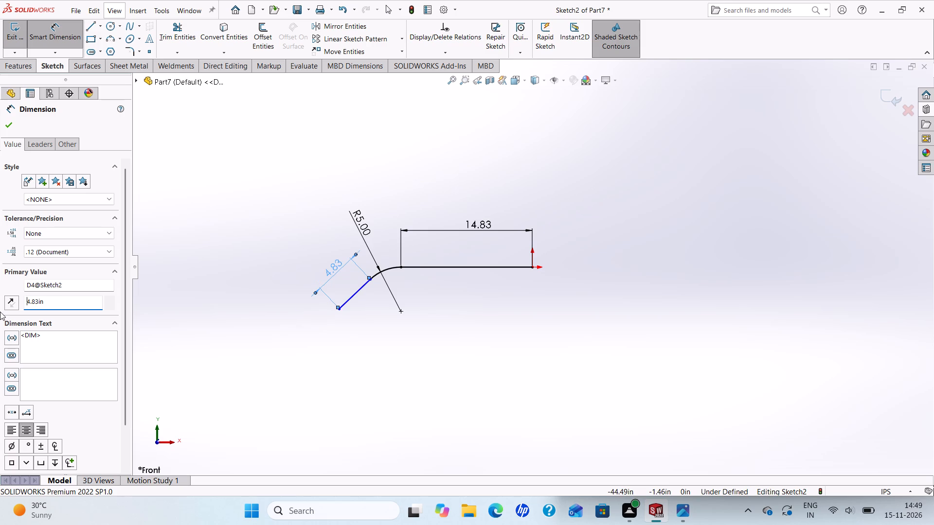
click(5, 124)
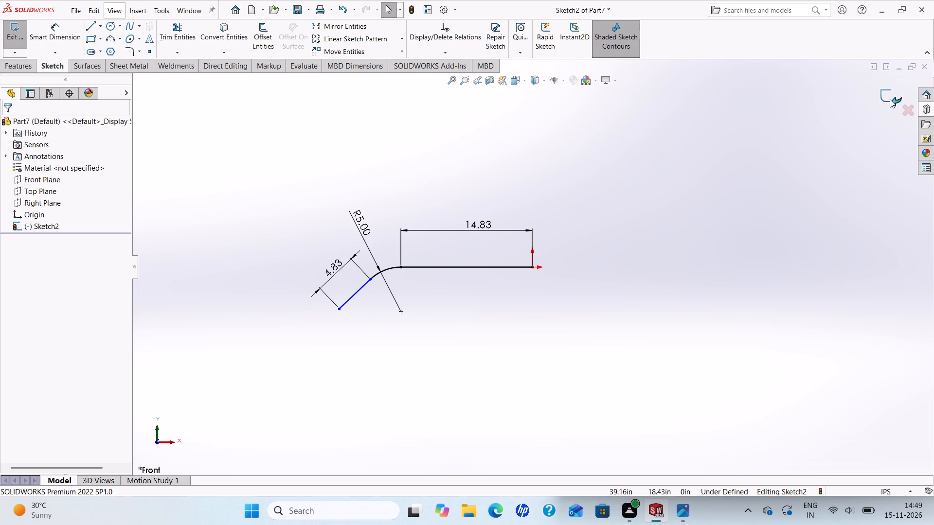
click(890, 99)
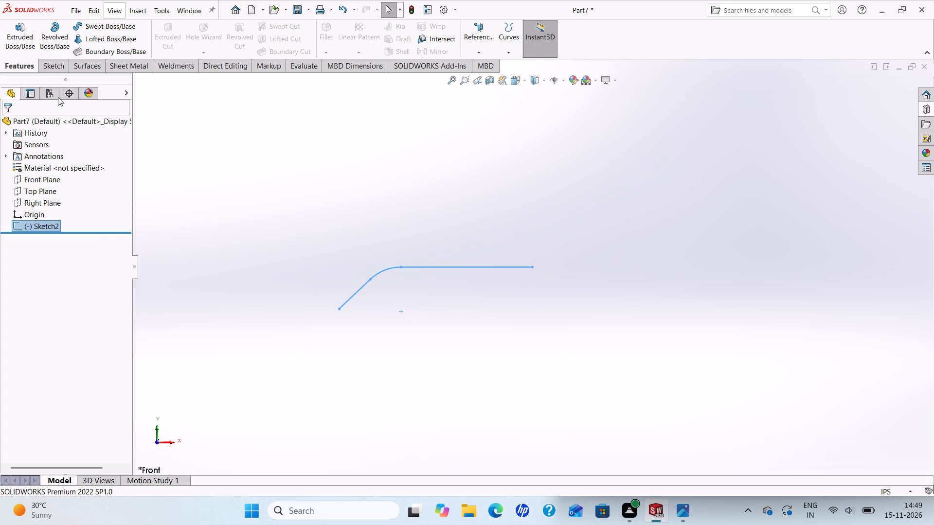
Create a reference plane perpendicular to the Front Plane and coincident with the slanted sketch line.
click(43, 179)
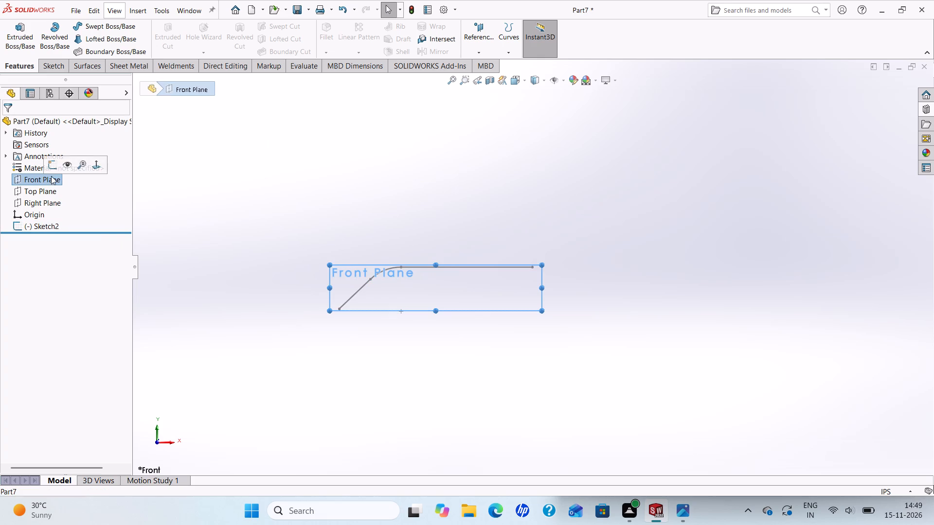
click(489, 55)
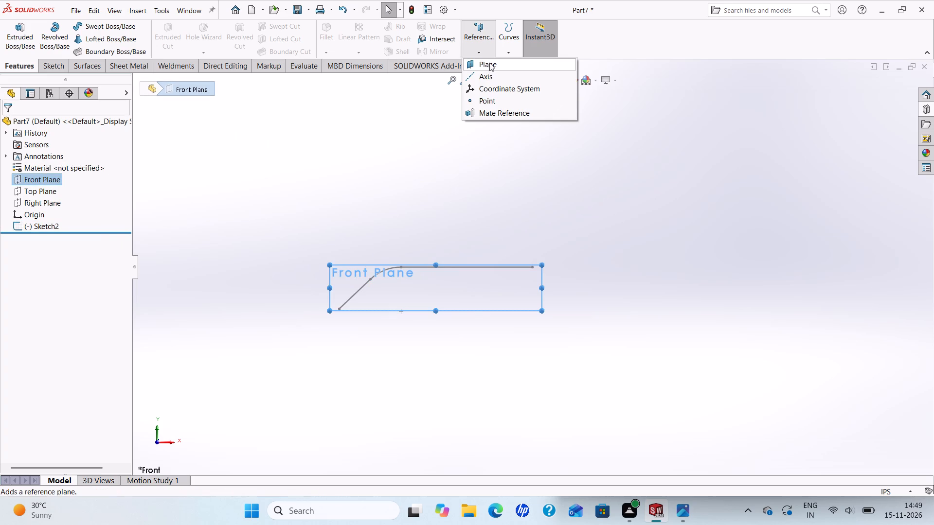
click(492, 66)
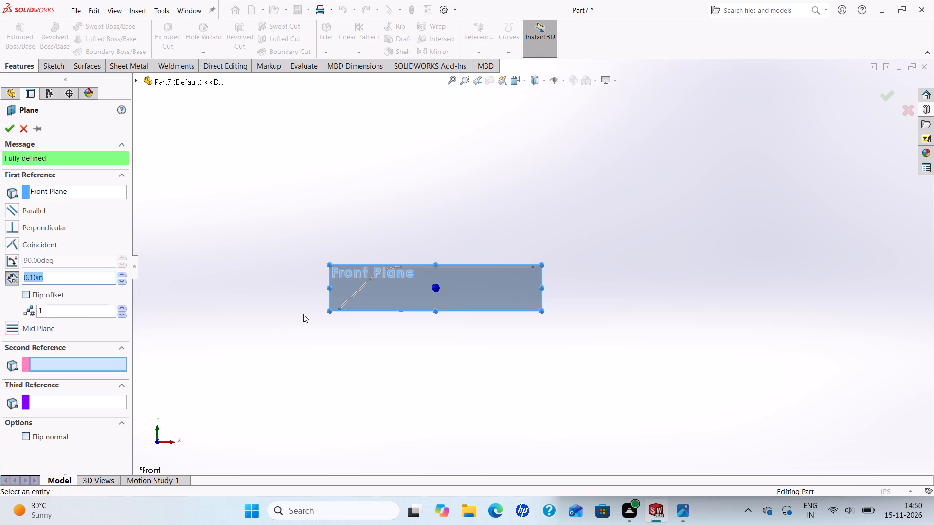
scroll(364, 272, down, 1)
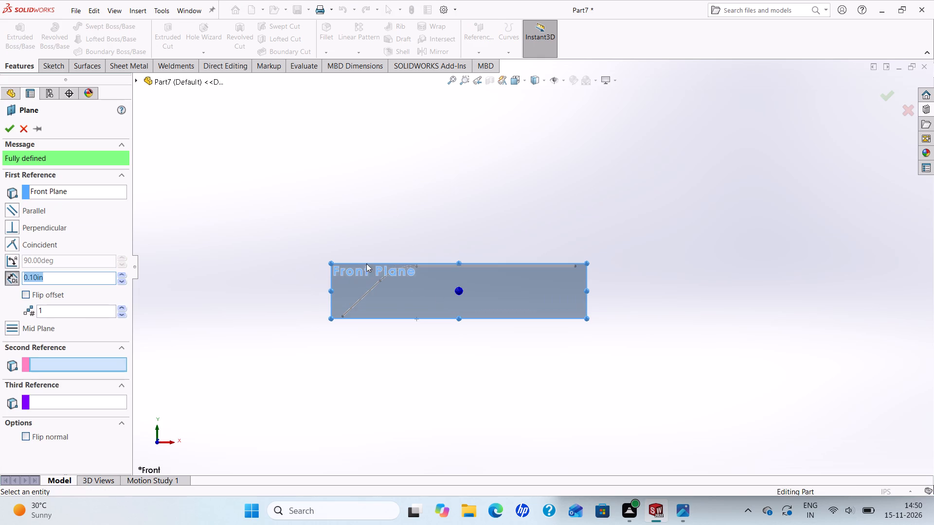
click(367, 294)
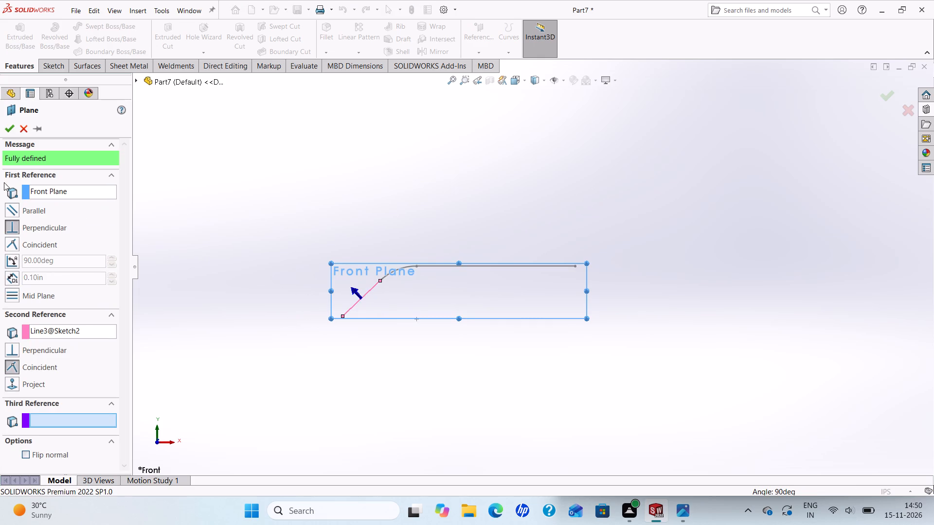
click(8, 133)
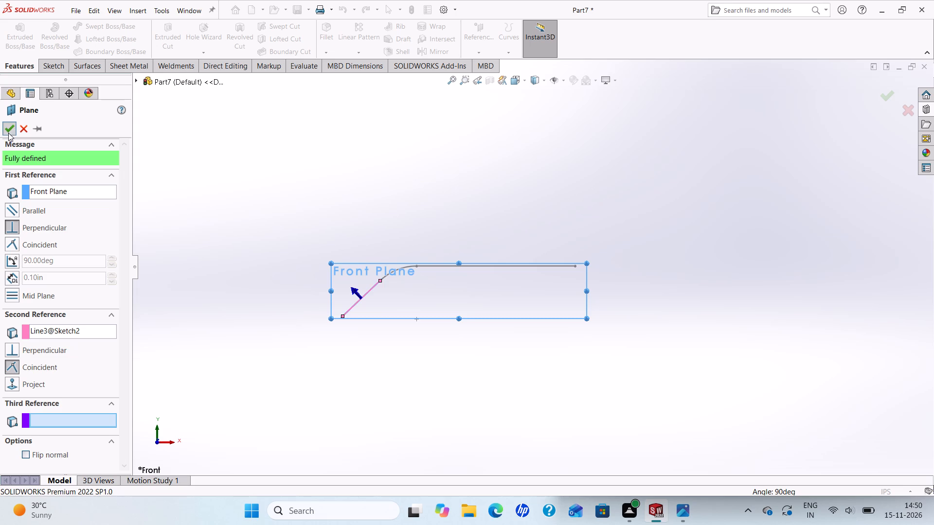
Start a new sketch on the reference plane that passes through the slanted line.
middle_drag(278, 255, 287, 263)
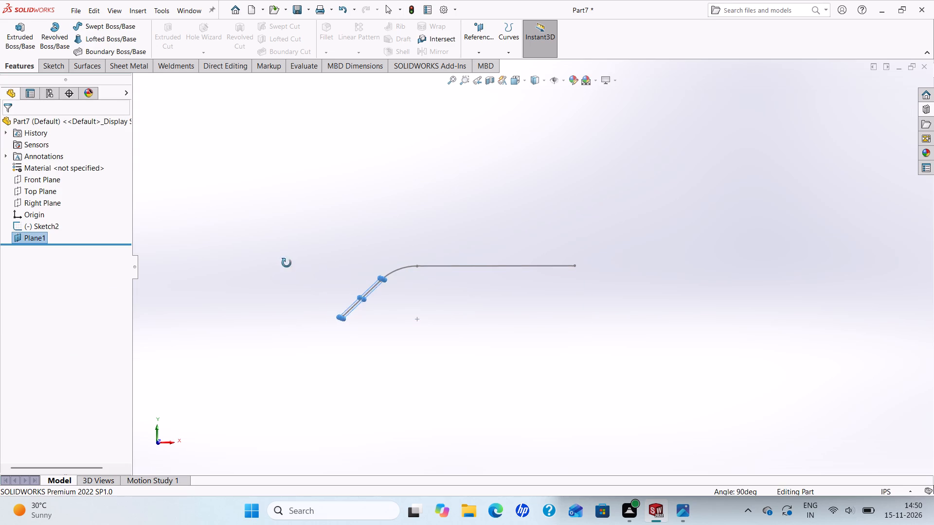
middle_drag(287, 263, 307, 285)
click(388, 299)
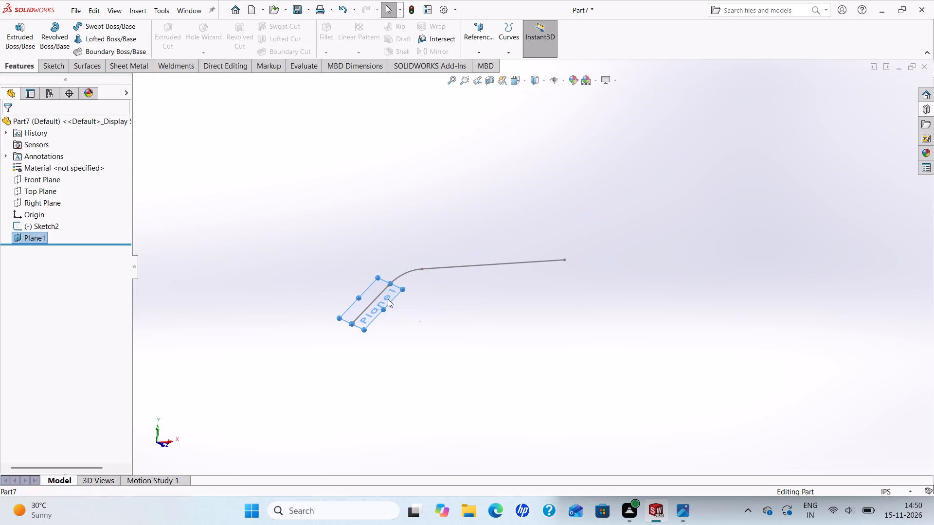
click(432, 269)
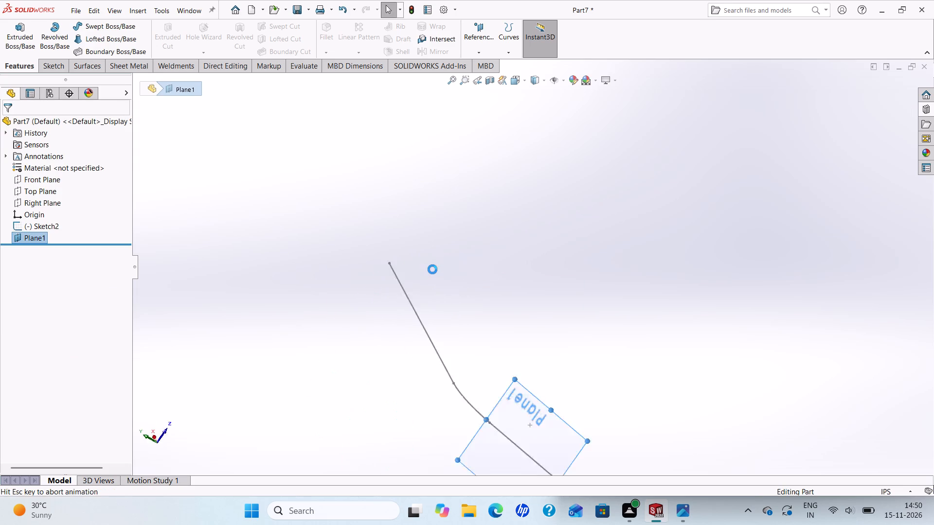
scroll(483, 263, up, 1)
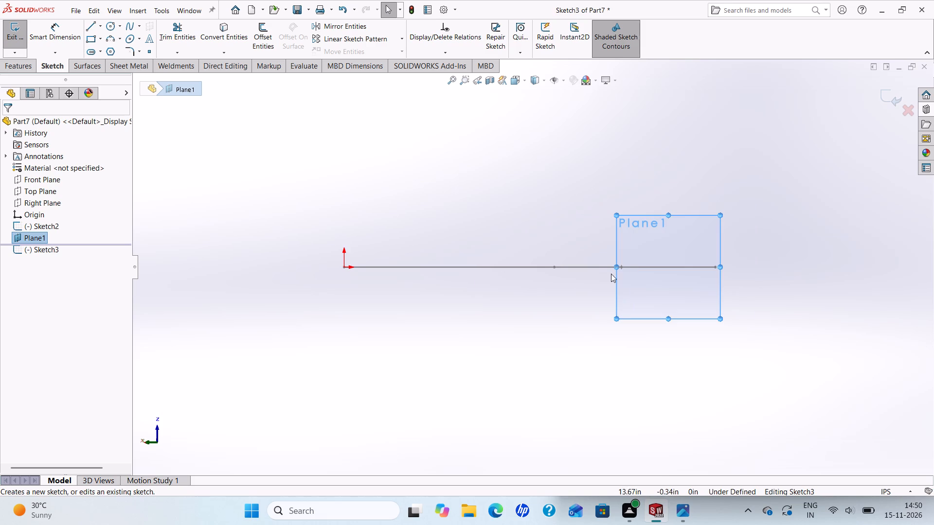
scroll(611, 274, up, 1)
scroll(653, 264, down, 2)
scroll(650, 259, up, 2)
scroll(700, 257, down, 1)
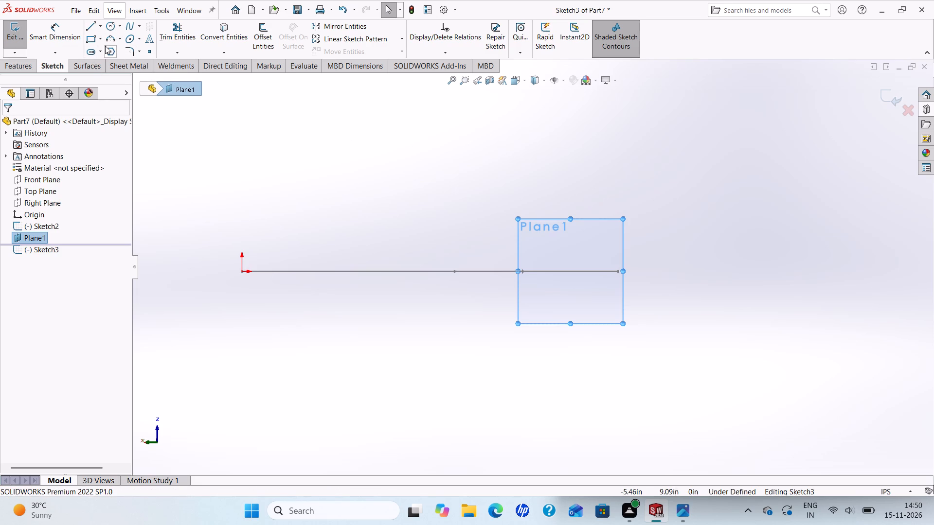
Sketch a 3-point arc from the slanted line's free end, with about 2.9 in radius and a 90° sweep.
click(93, 27)
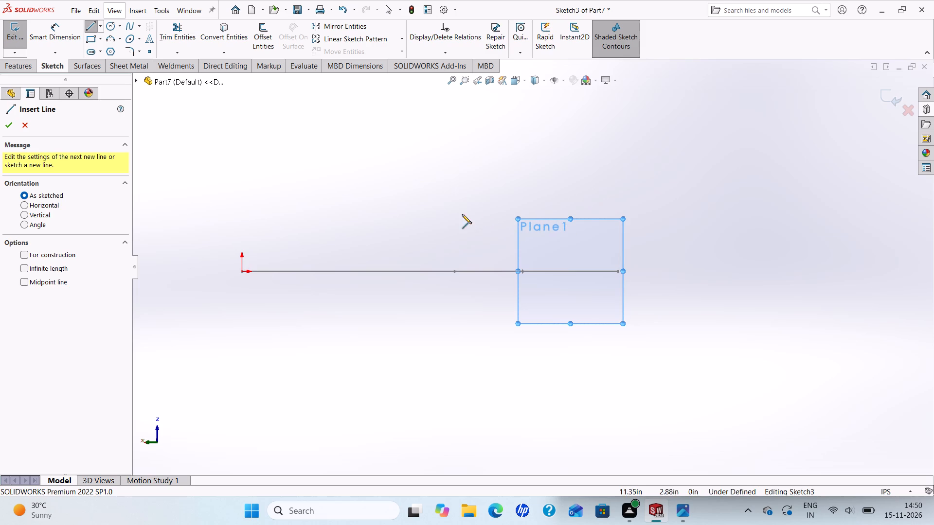
click(117, 41)
click(122, 76)
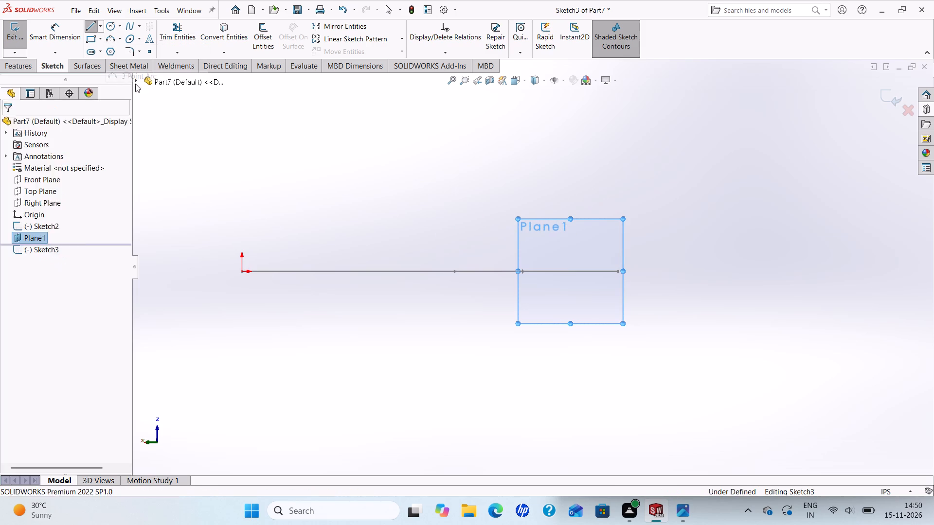
click(617, 271)
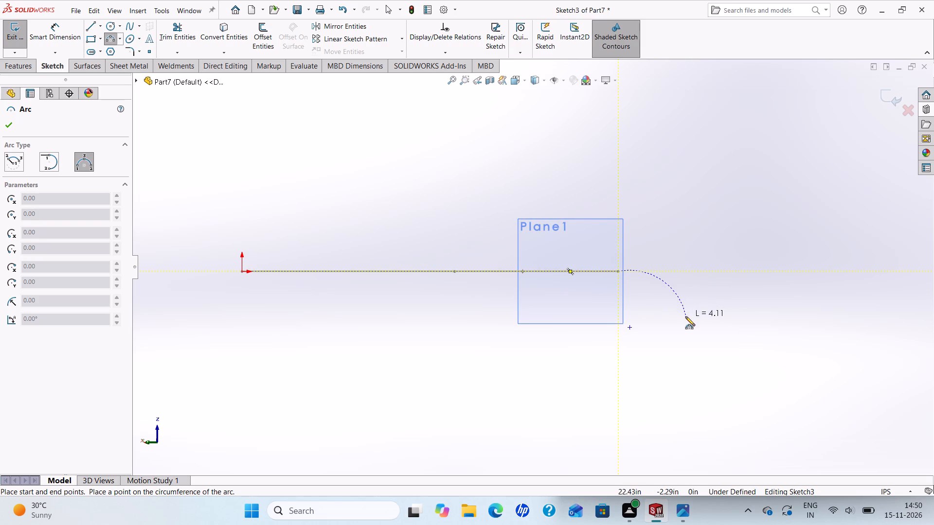
click(685, 316)
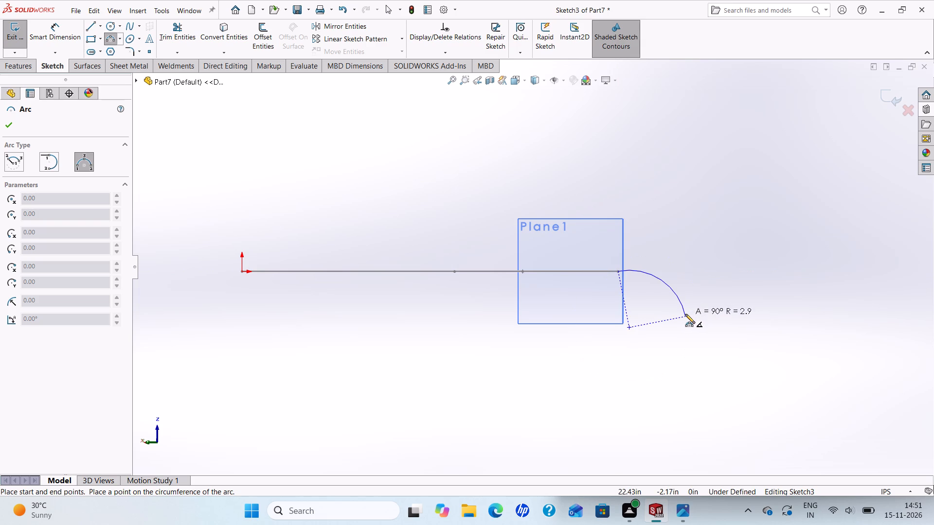
click(685, 314)
right_click(685, 314)
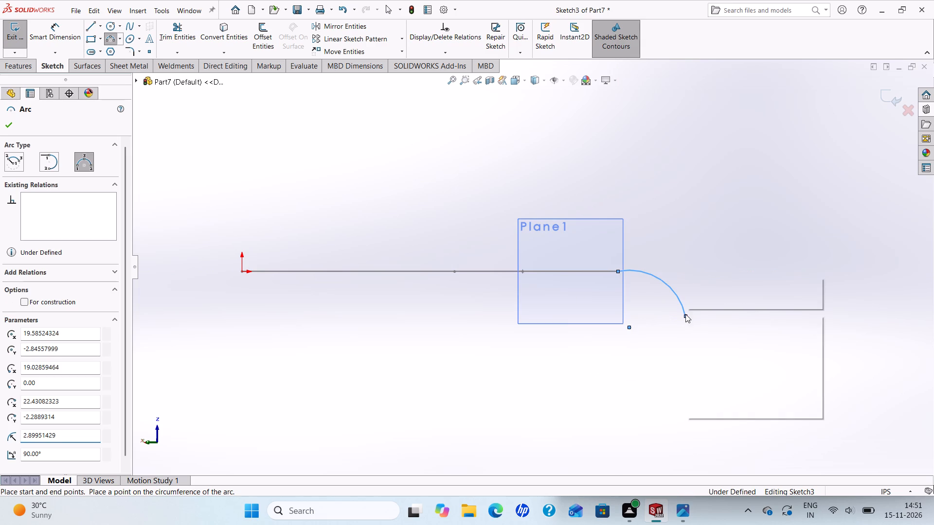
click(720, 325)
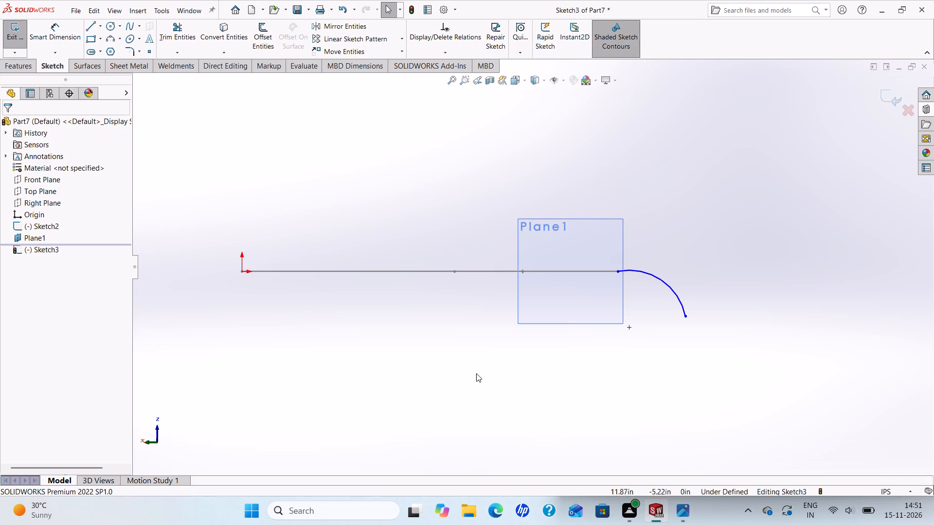
Draw a vertical line about 4.78 in long downward from the arc's free end.
click(89, 22)
click(685, 319)
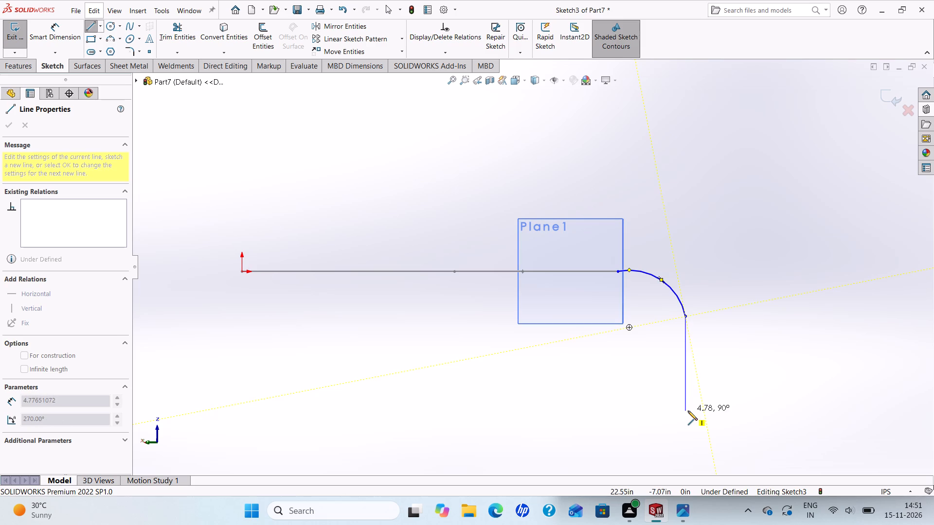
click(688, 411)
right_click(688, 411)
click(714, 401)
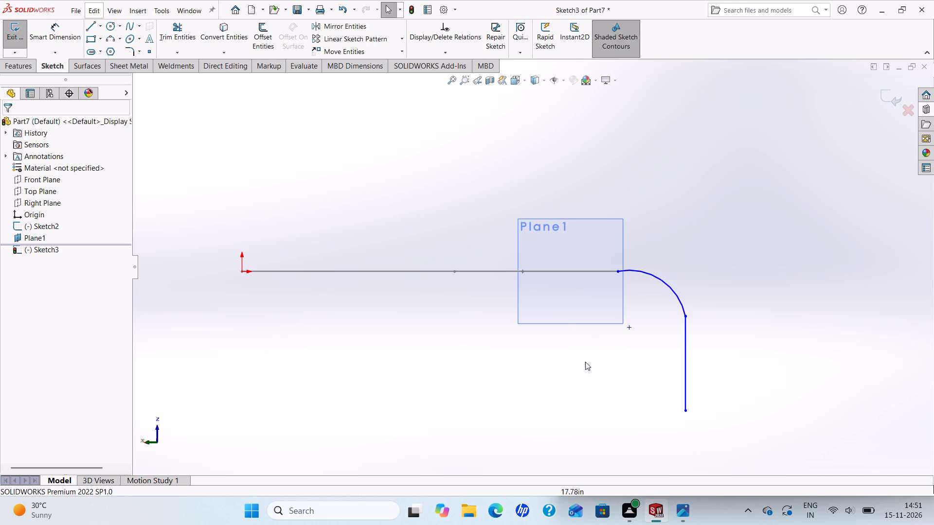
Add a tangent relation between the arc and the vertical line.
ctrl+click(667, 286)
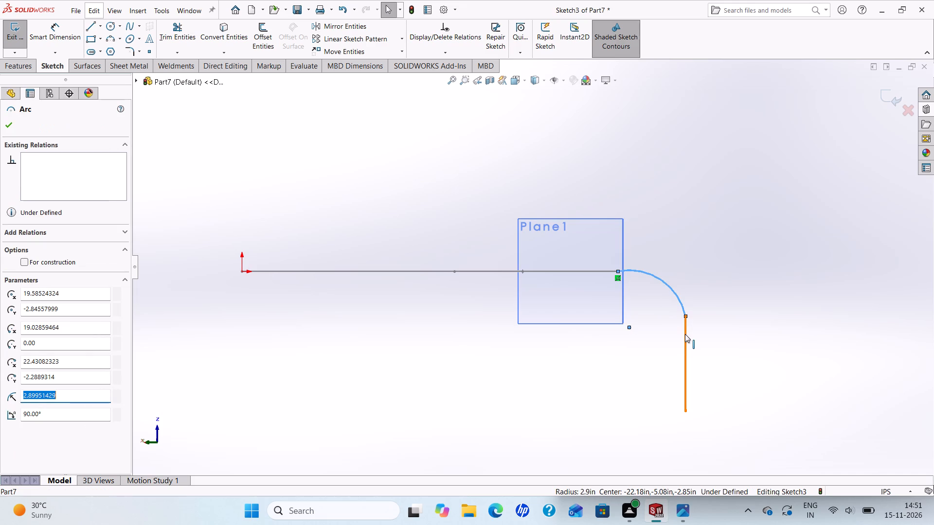
ctrl+click(685, 334)
click(15, 297)
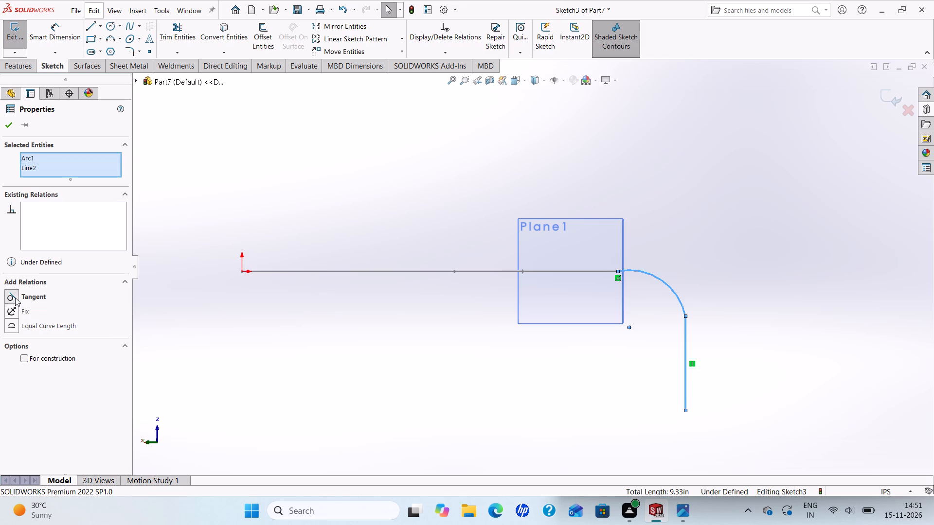
click(5, 122)
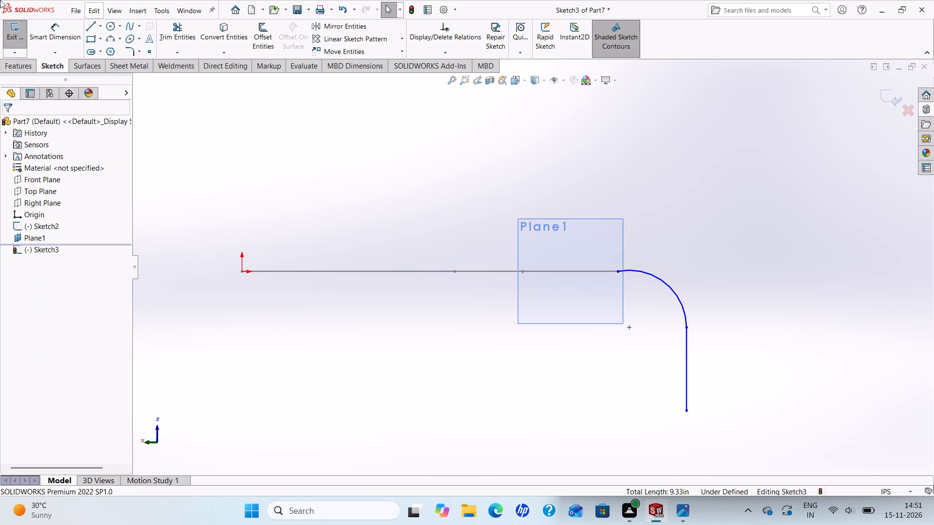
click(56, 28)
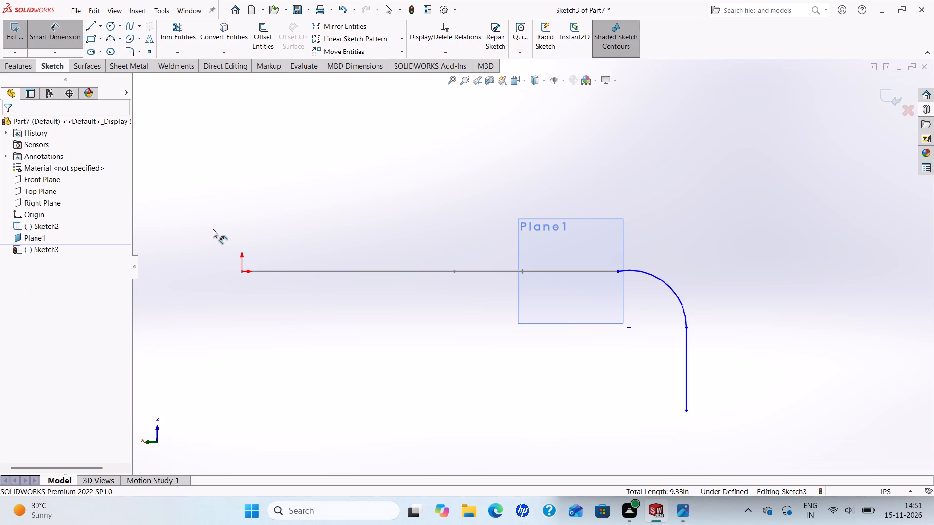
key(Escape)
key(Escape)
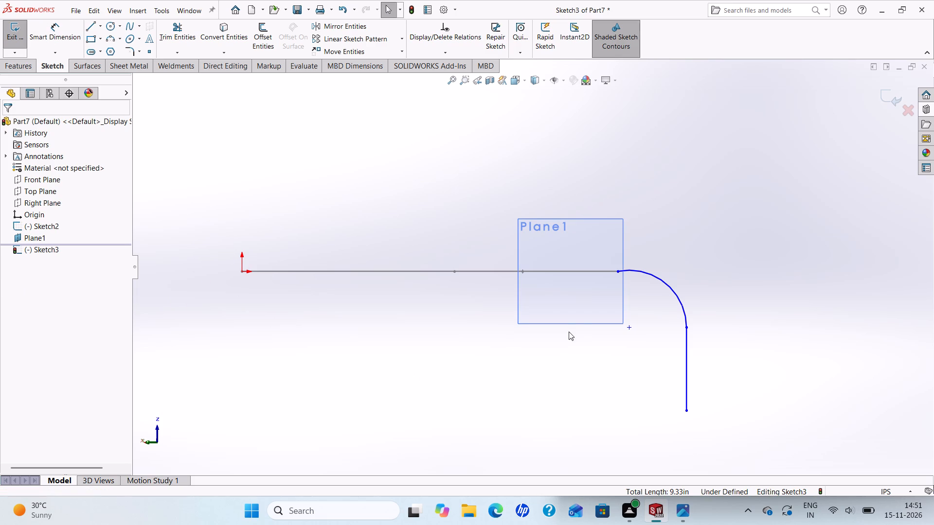
Examine closely the joint where the new arc meets the slanted line's end.
scroll(583, 288, down, 5)
scroll(634, 256, down, 9)
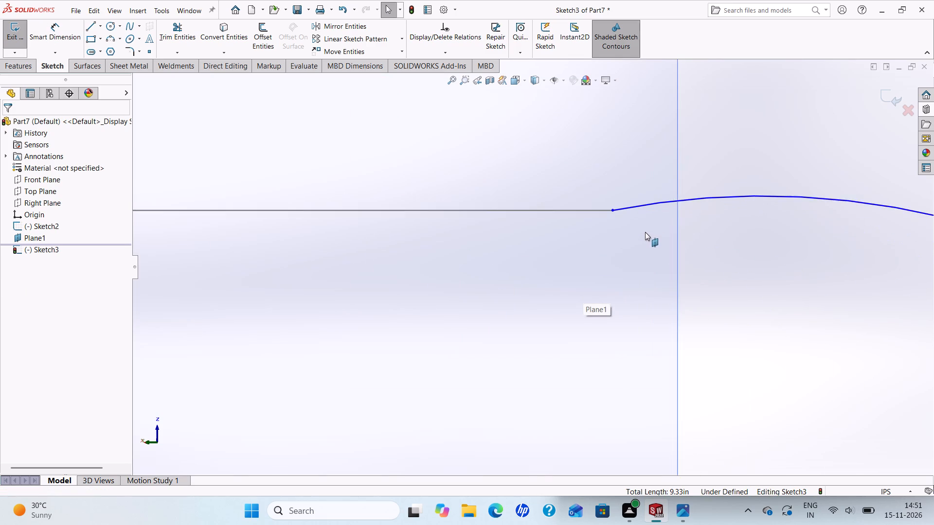
scroll(629, 216, down, 4)
scroll(583, 217, down, 9)
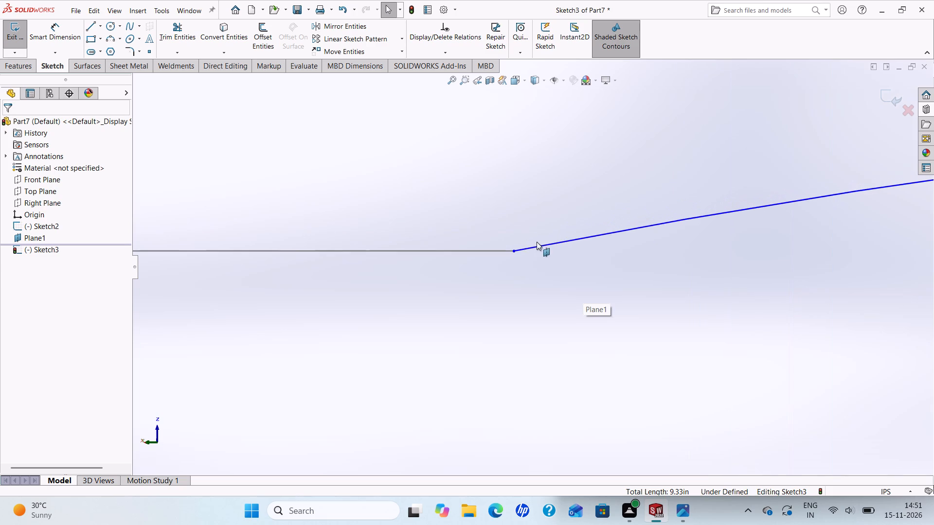
scroll(528, 245, down, 13)
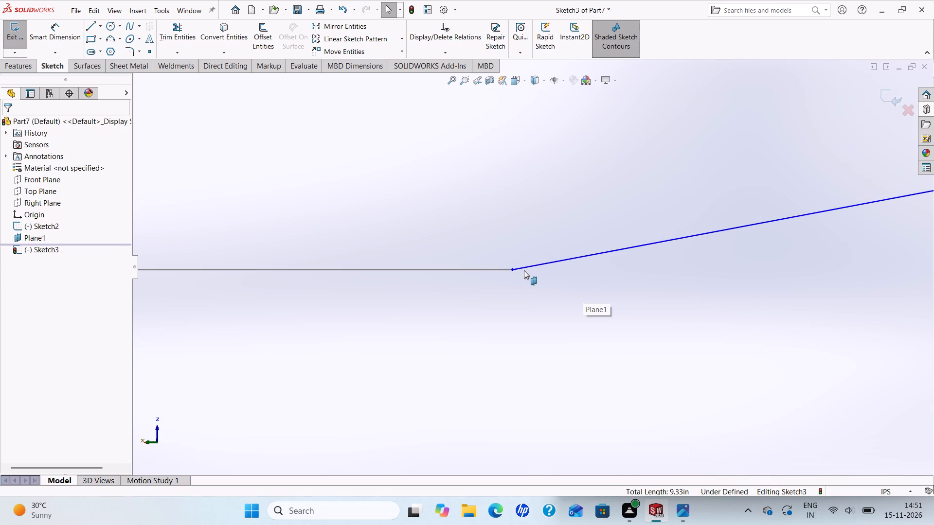
scroll(524, 270, down, 11)
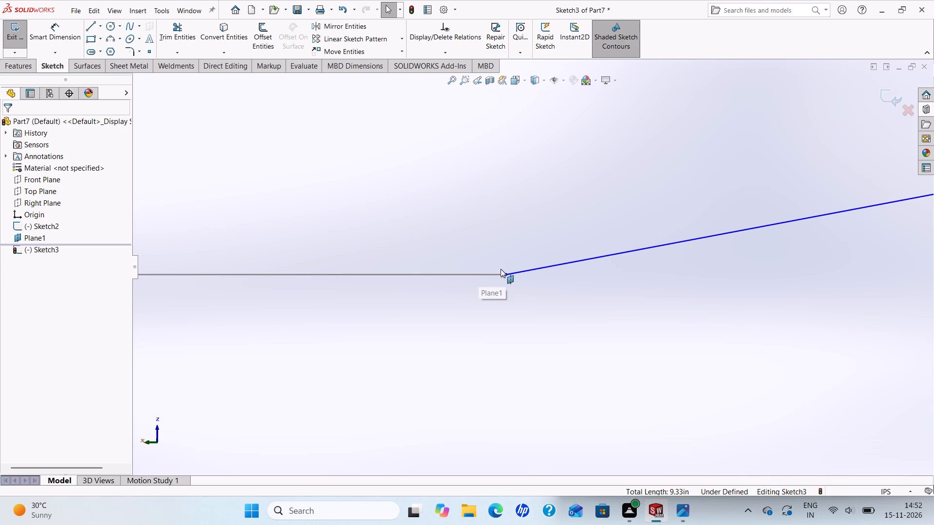
scroll(482, 269, up, 14)
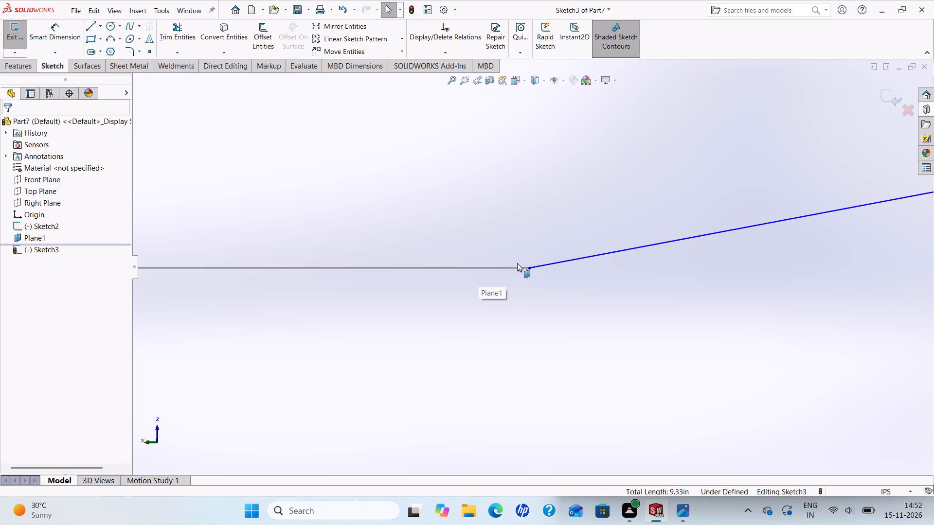
scroll(517, 263, up, 14)
scroll(588, 333, up, 11)
scroll(519, 307, up, 7)
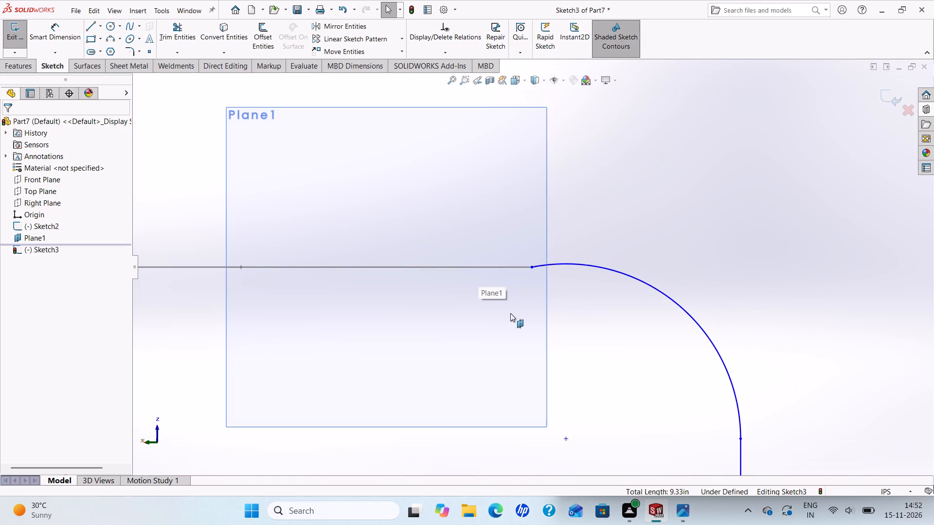
scroll(486, 303, up, 8)
scroll(506, 298, down, 2)
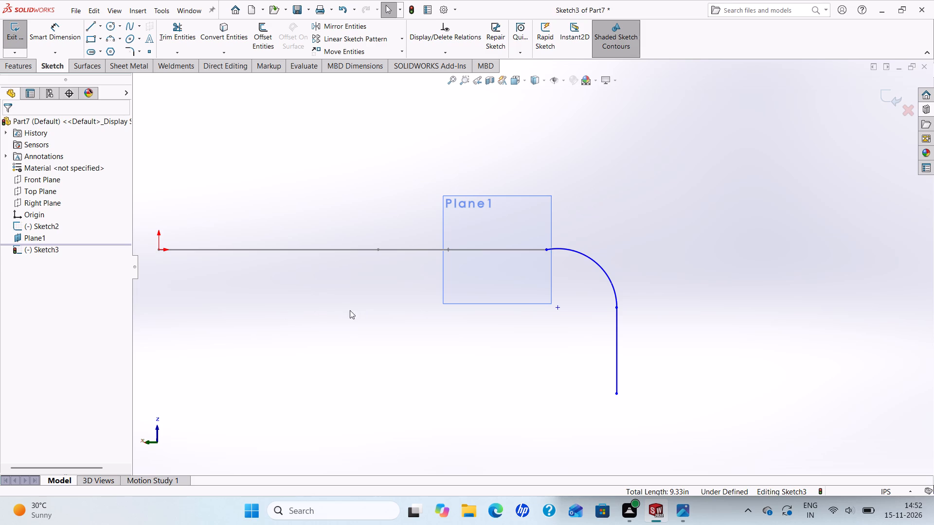
scroll(549, 216, up, 2)
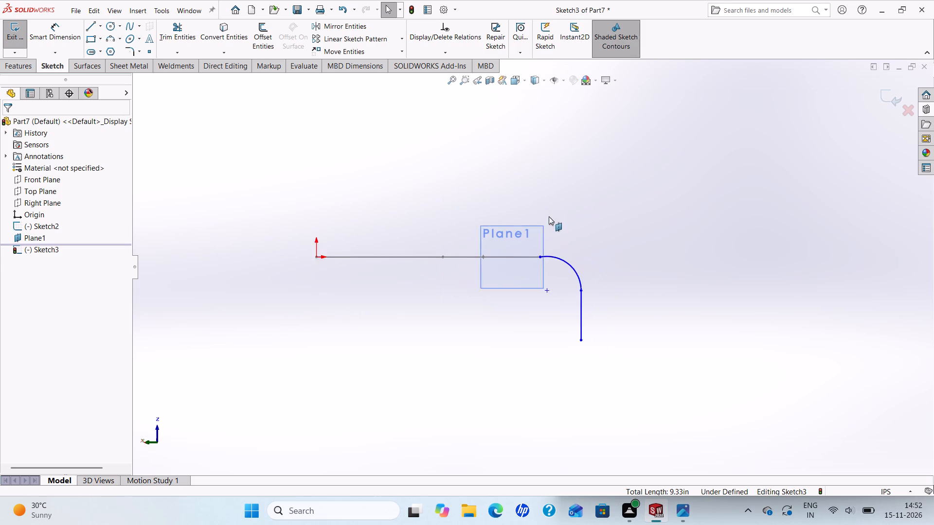
scroll(549, 216, up, 2)
Exit the sketch containing the arc and vertical line.
click(888, 99)
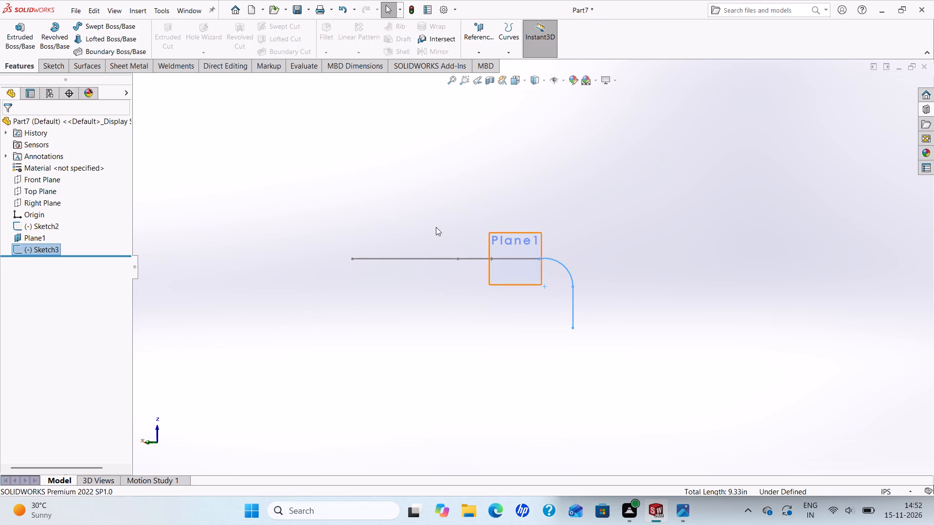
Start a sketch on the Right Plane and draw a circle of about 0.79 in radius centred on the origin.
click(36, 201)
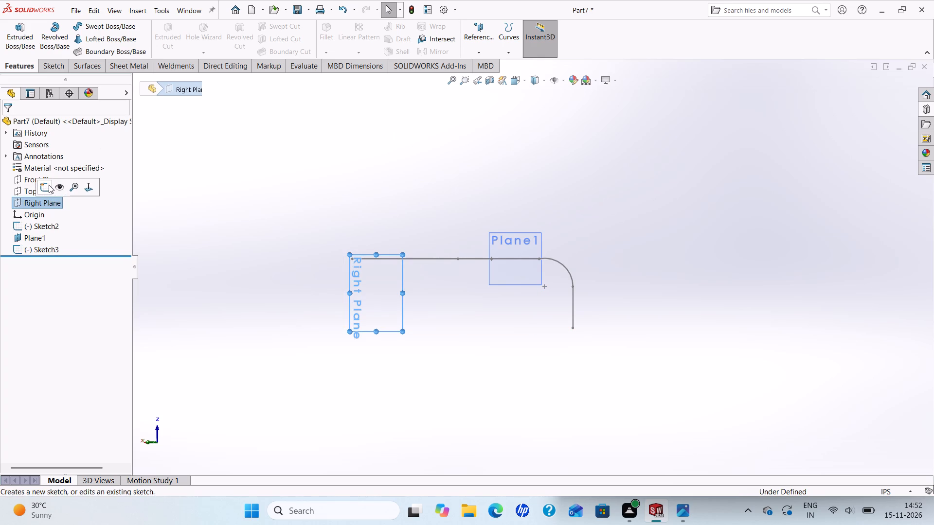
click(48, 185)
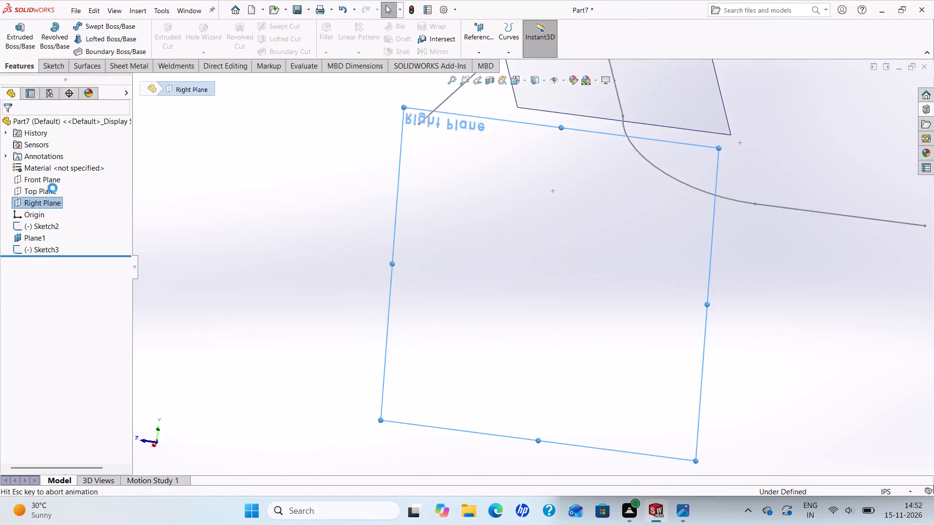
scroll(265, 210, up, 2)
scroll(446, 226, up, 2)
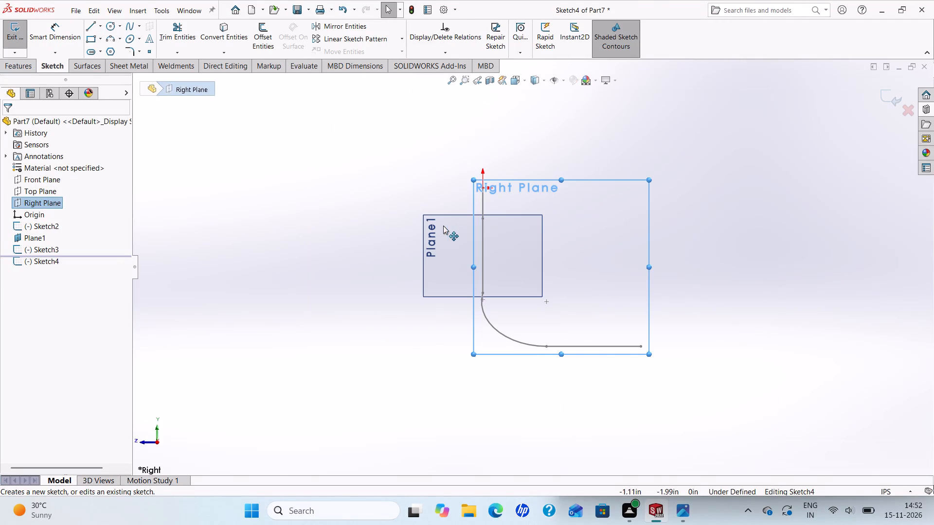
scroll(545, 190, down, 1)
scroll(531, 180, up, 1)
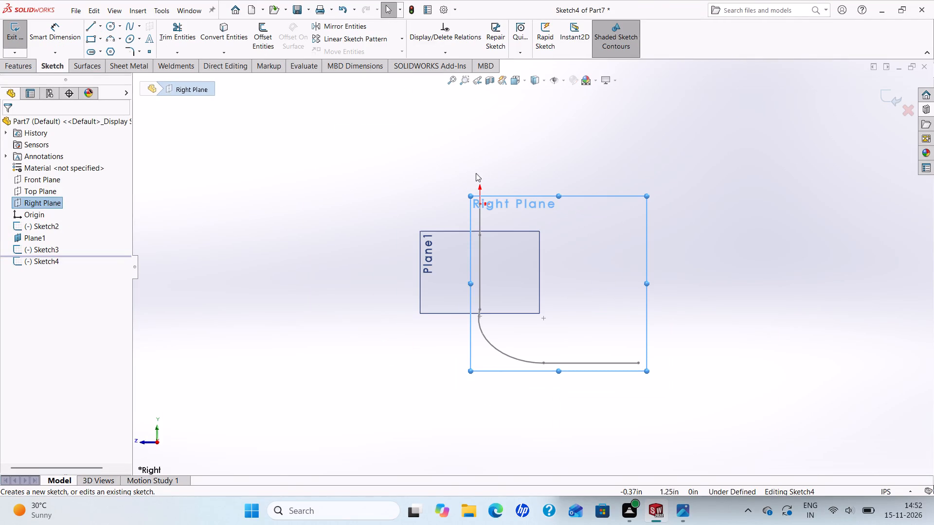
scroll(494, 170, down, 3)
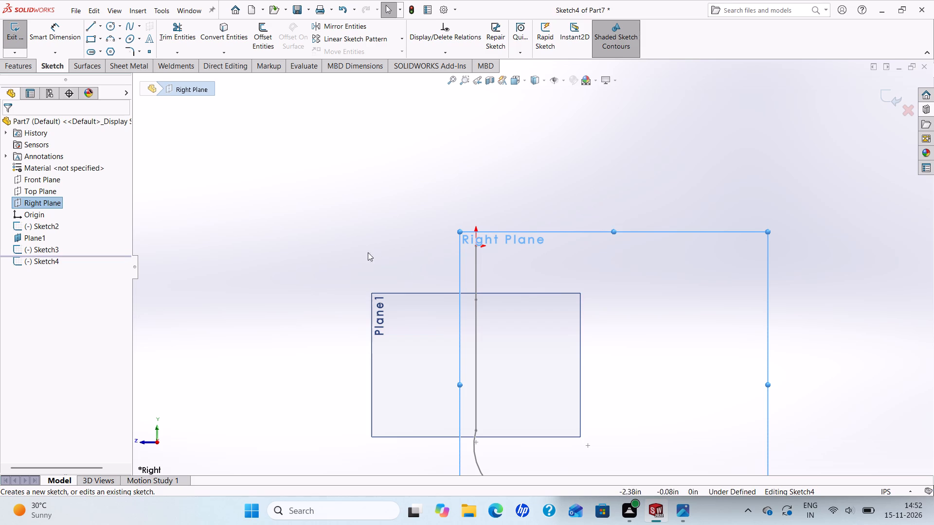
scroll(592, 229, down, 1)
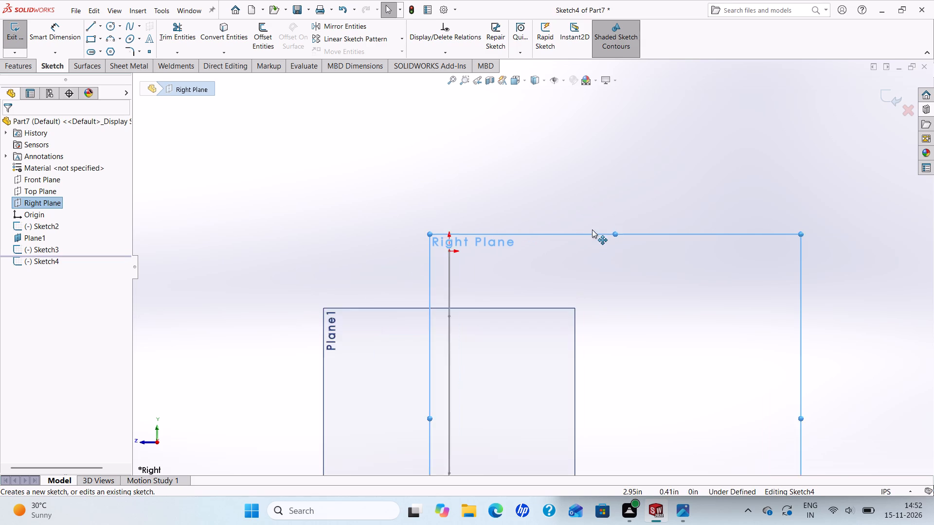
scroll(592, 229, down, 2)
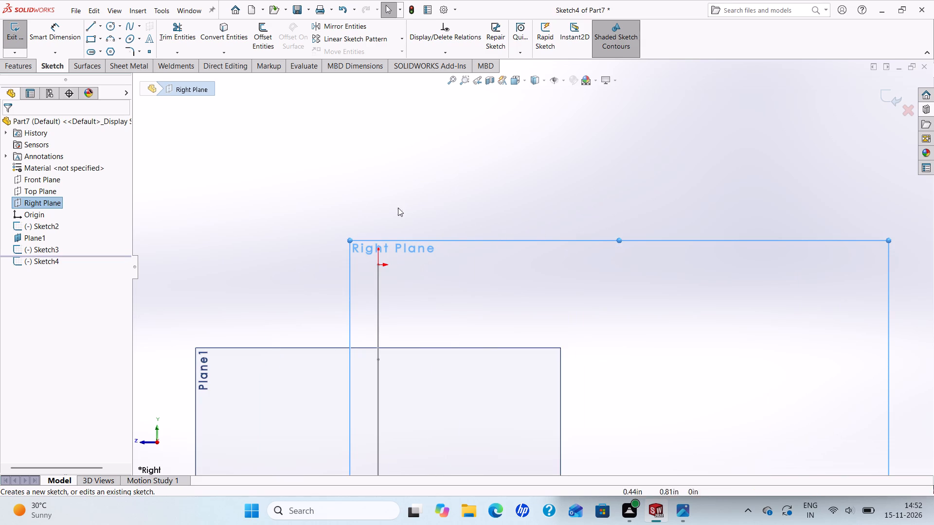
click(110, 24)
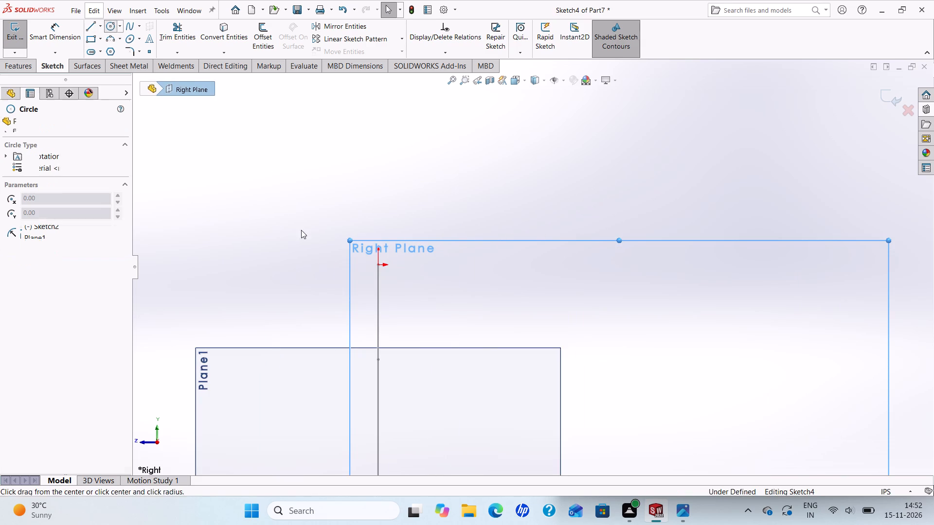
click(379, 264)
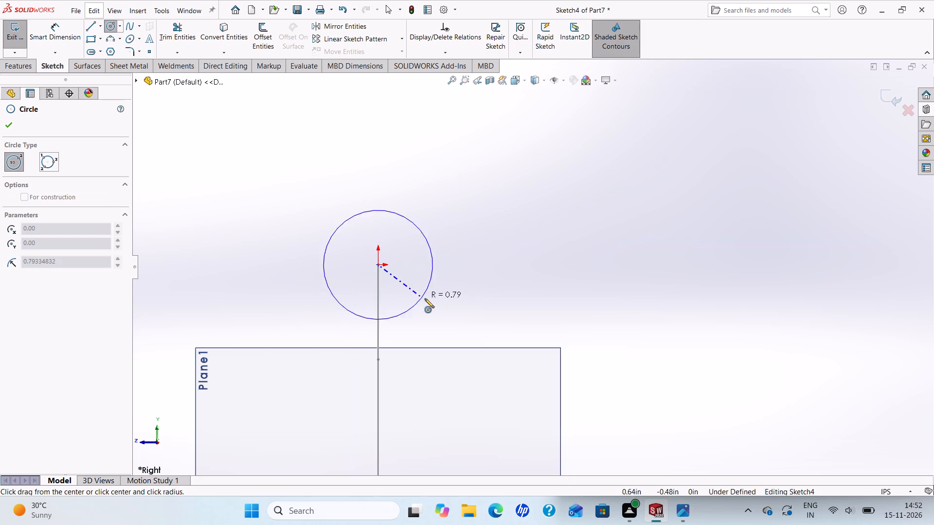
click(424, 295)
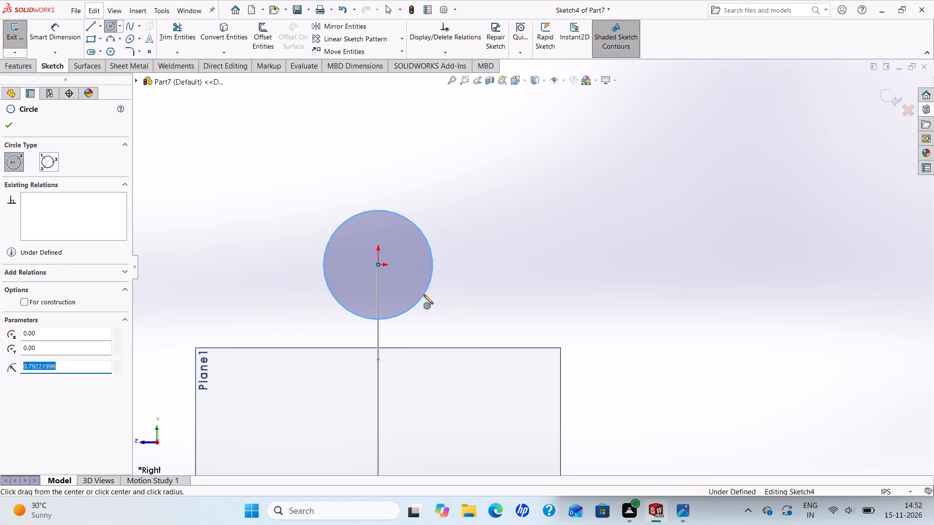
right_click(424, 295)
click(455, 299)
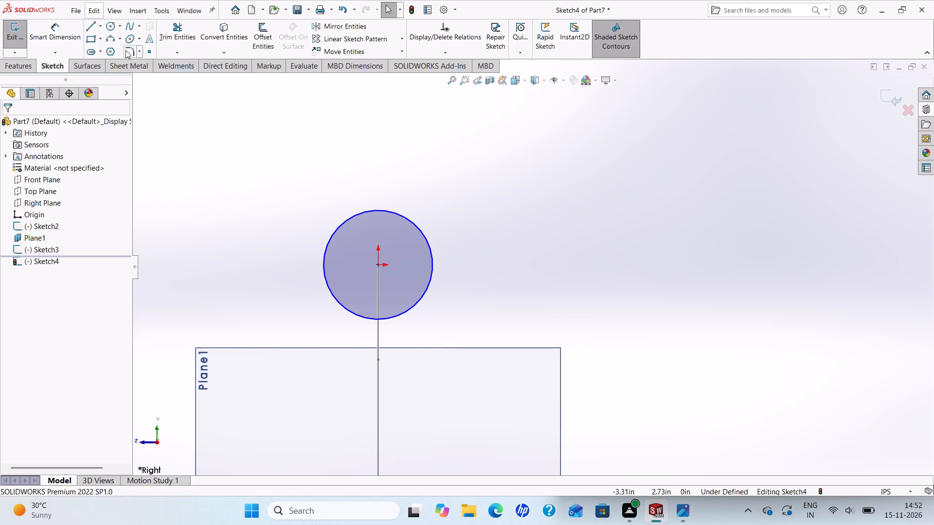
Dimension the circle's diameter as 1.32 in and exit the sketch.
click(68, 36)
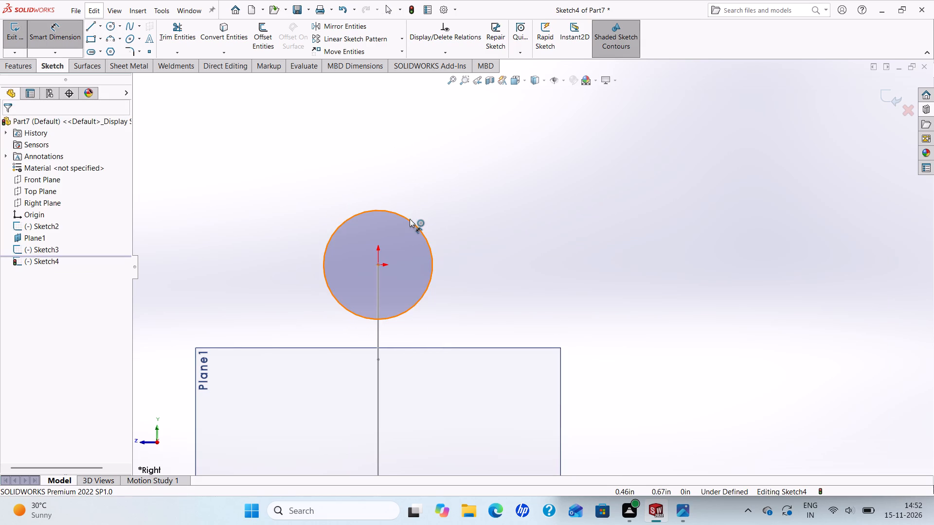
click(410, 219)
click(531, 174)
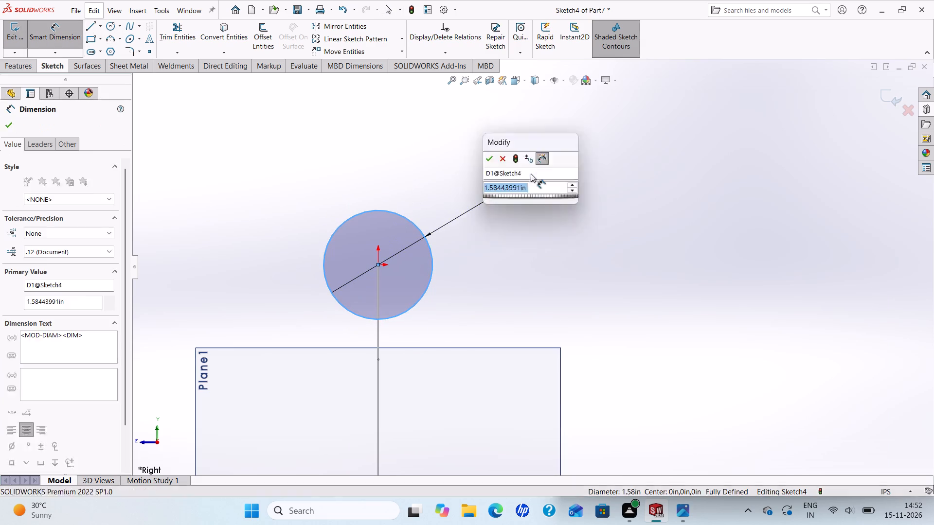
text(1.32)
key(Return)
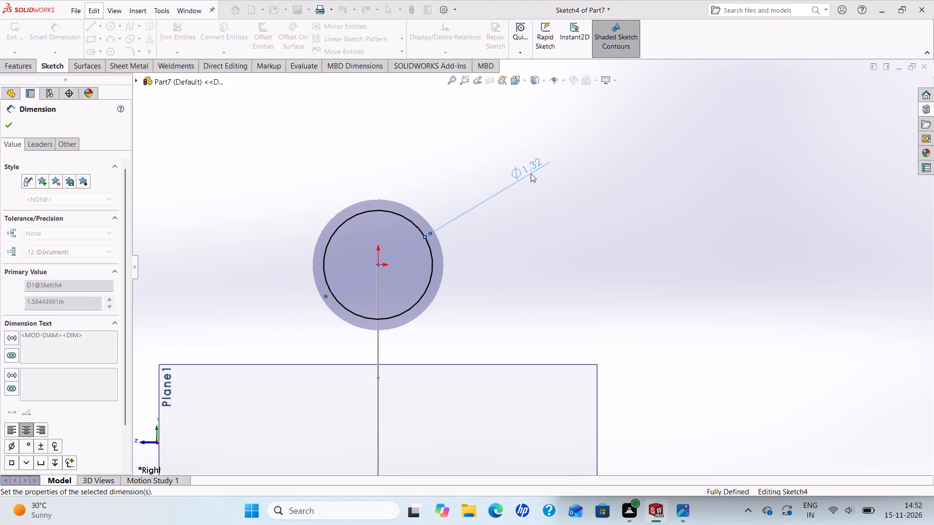
click(7, 122)
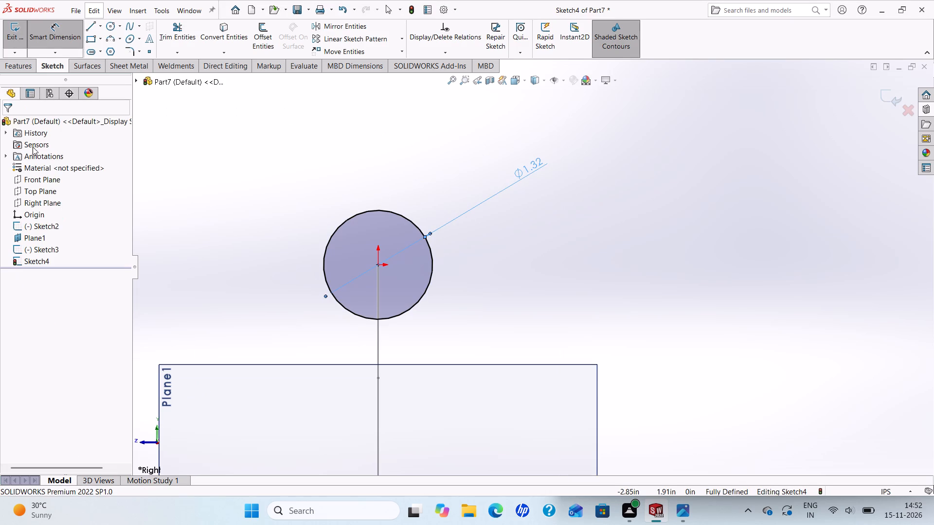
scroll(344, 200, up, 5)
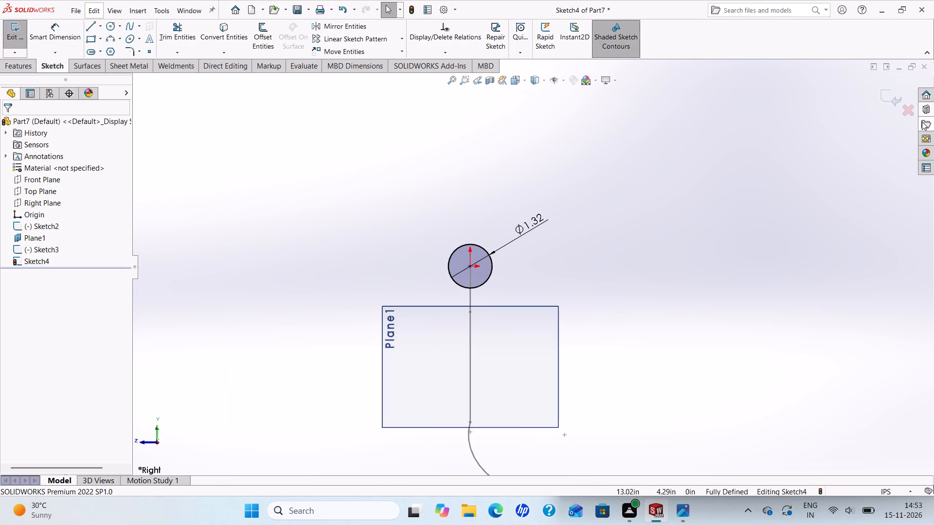
click(890, 100)
Set up a swept boss with the circle sketch as profile and the Front Plane sketch, Sketch2, as path.
scroll(781, 151, up, 2)
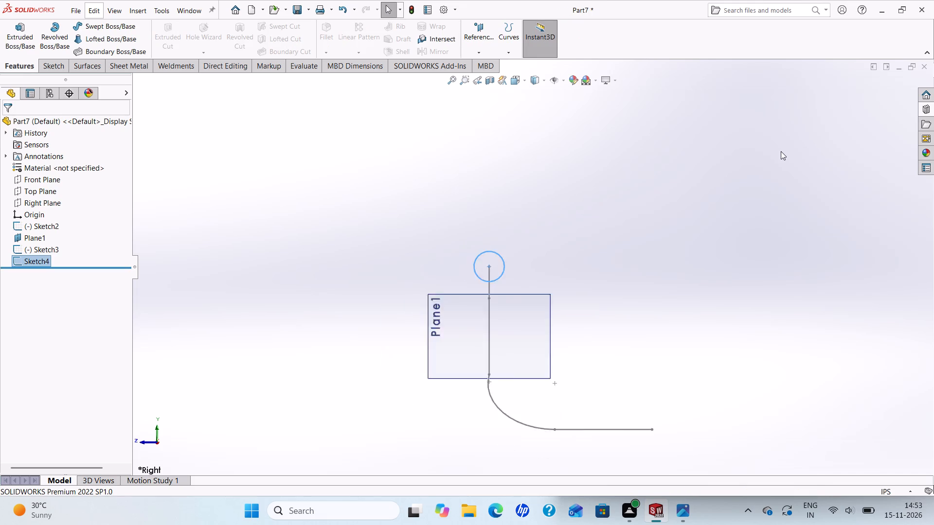
scroll(781, 151, up, 1)
scroll(705, 265, up, 3)
scroll(703, 265, down, 2)
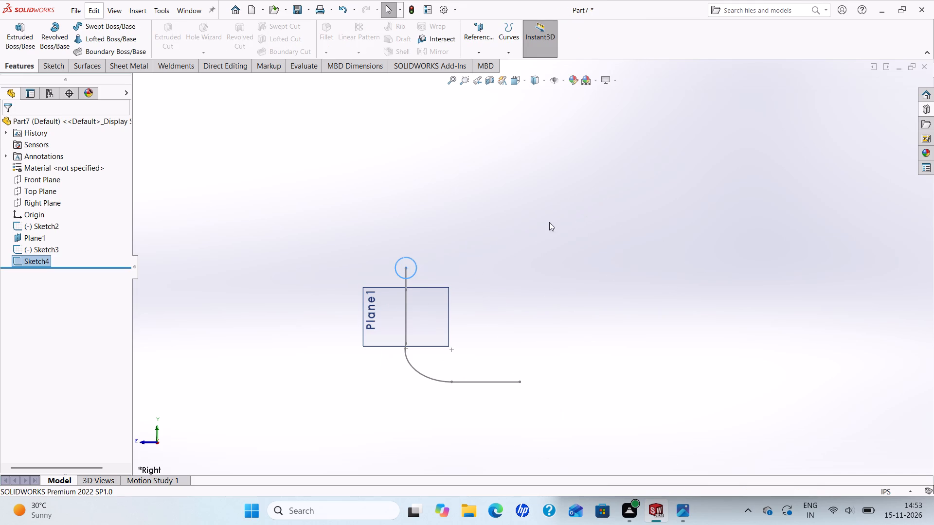
middle_drag(469, 309, 429, 316)
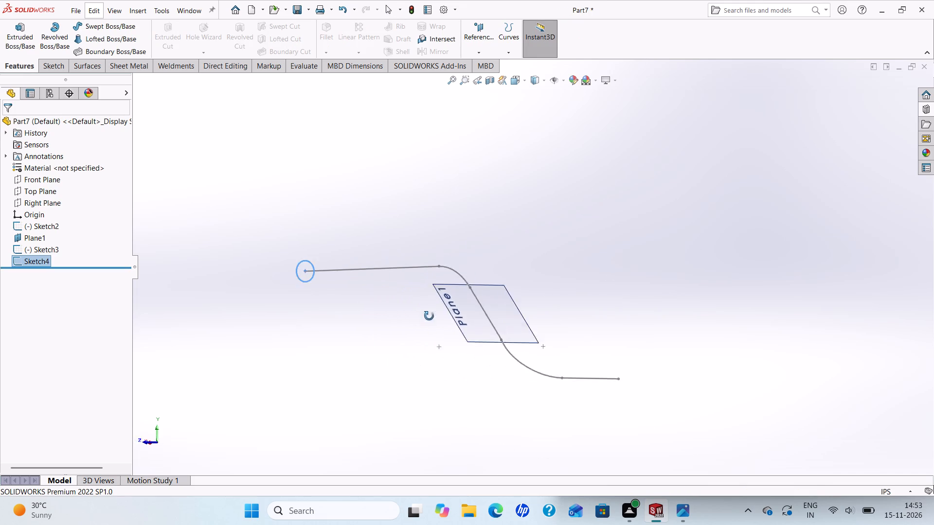
middle_drag(429, 316, 412, 343)
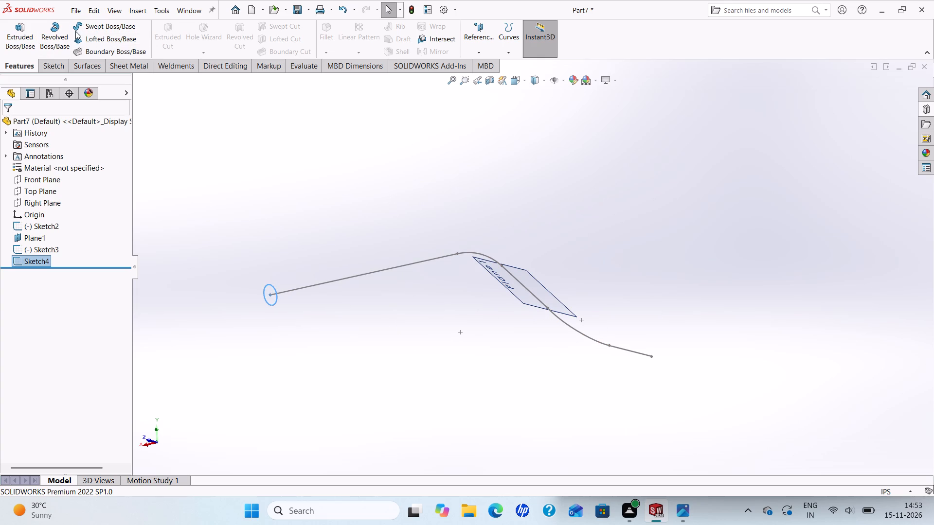
click(102, 28)
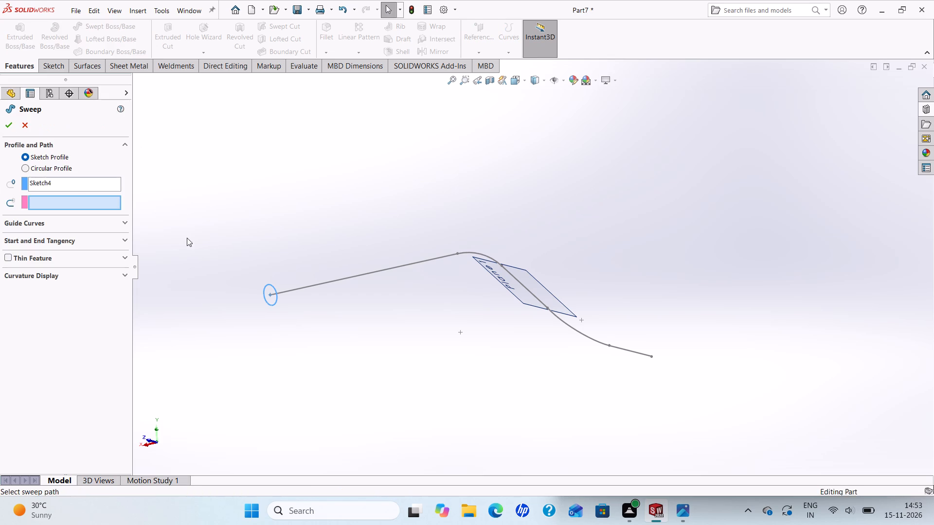
click(372, 274)
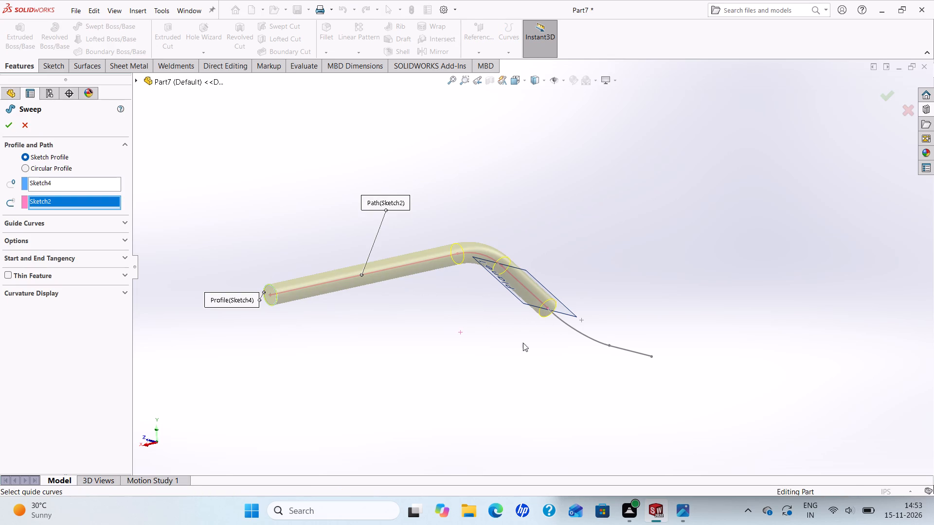
click(566, 323)
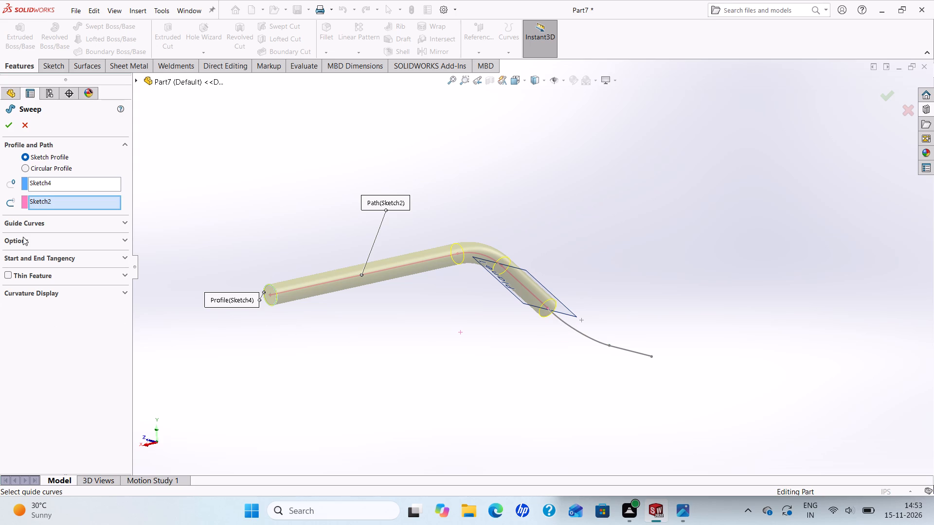
Make the sweep a one-direction thin feature 0.13 in thick, reversed to the inside of the profile, and create it.
click(12, 271)
click(9, 276)
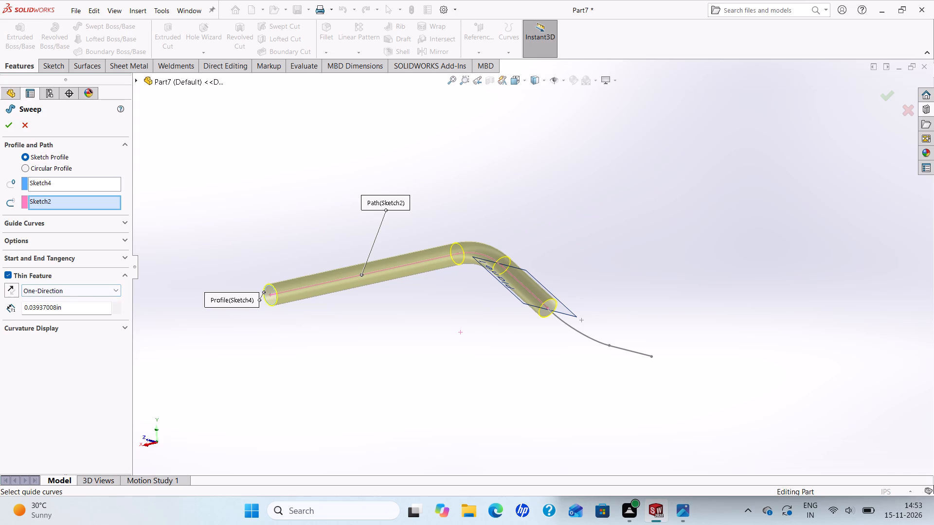
drag(72, 303, 0, 291)
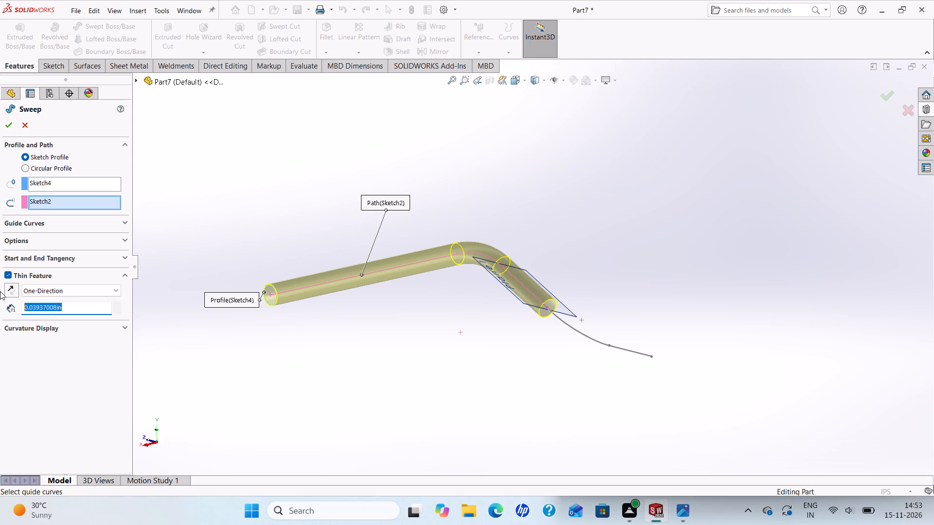
text(0.)
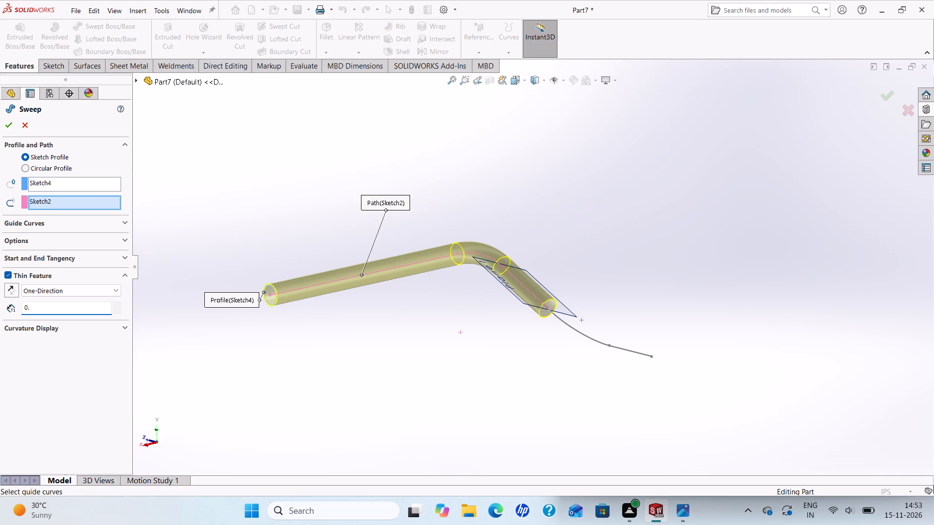
text(13)
key(Return)
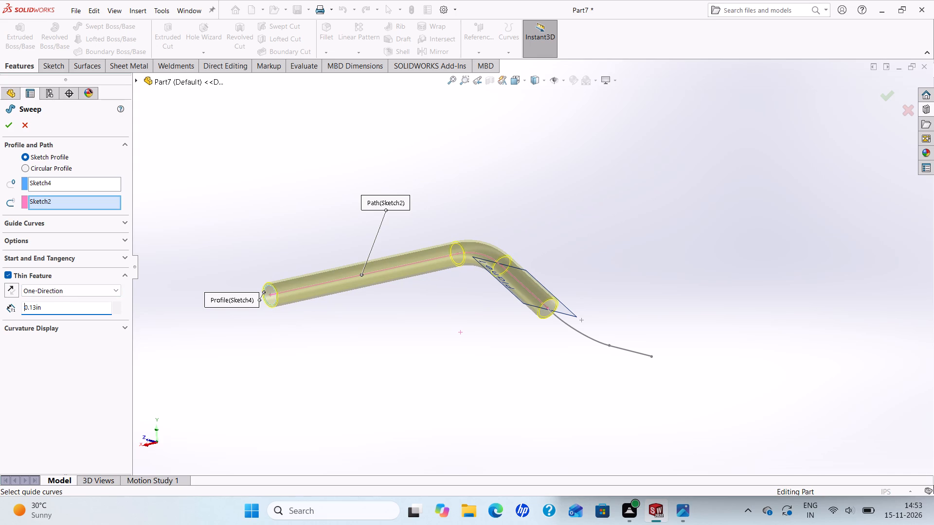
click(110, 292)
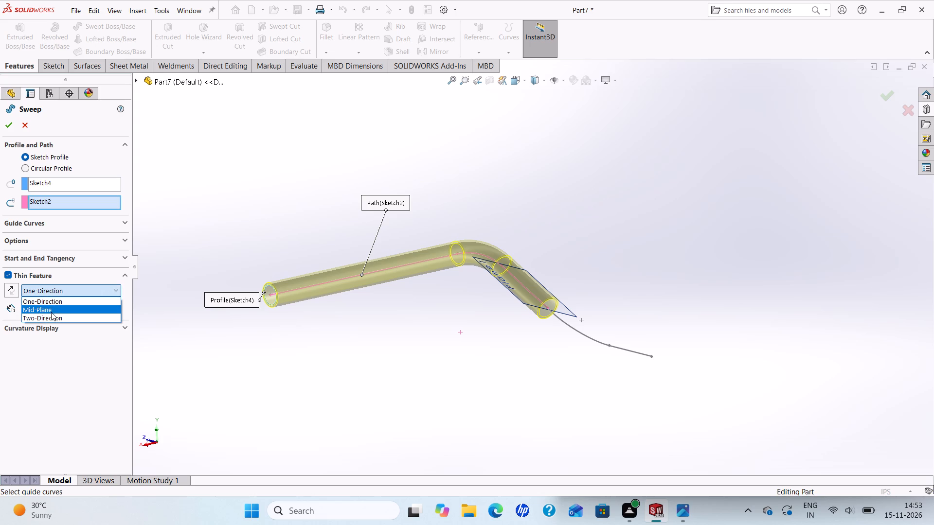
click(52, 304)
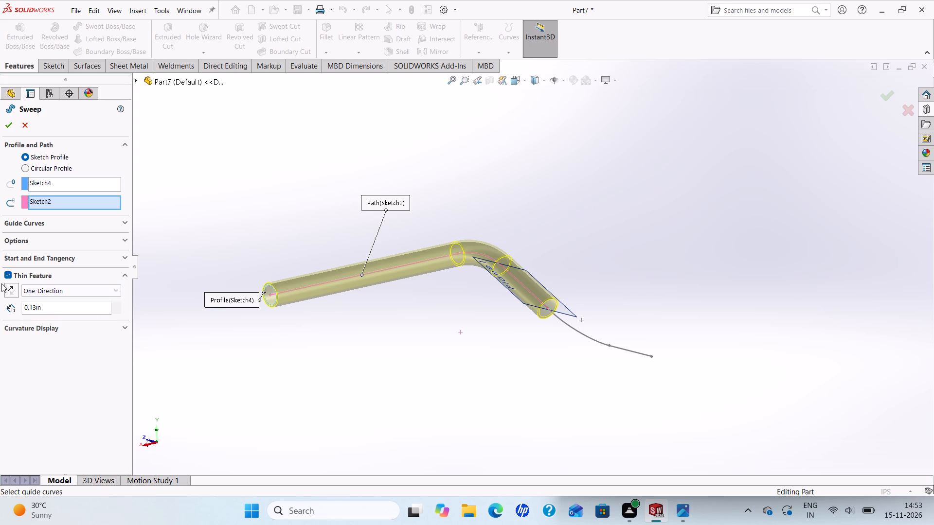
click(8, 278)
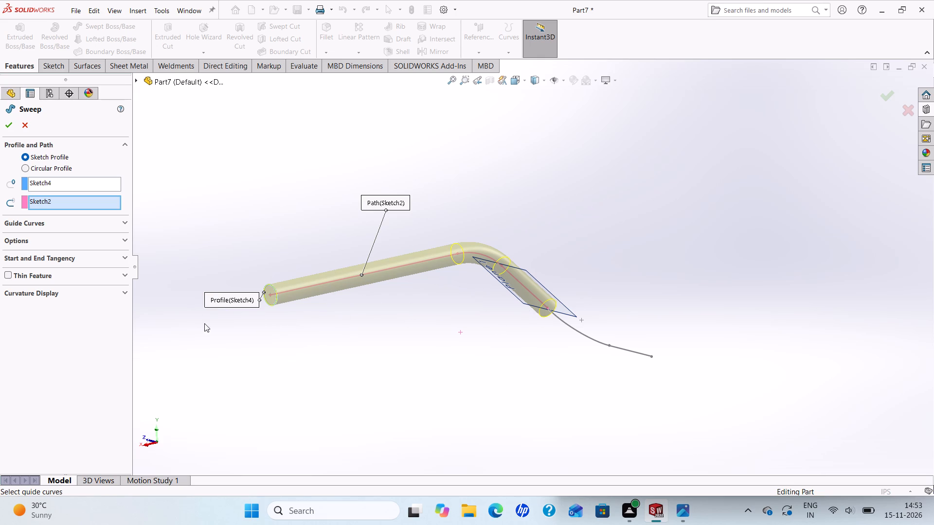
click(123, 276)
click(8, 278)
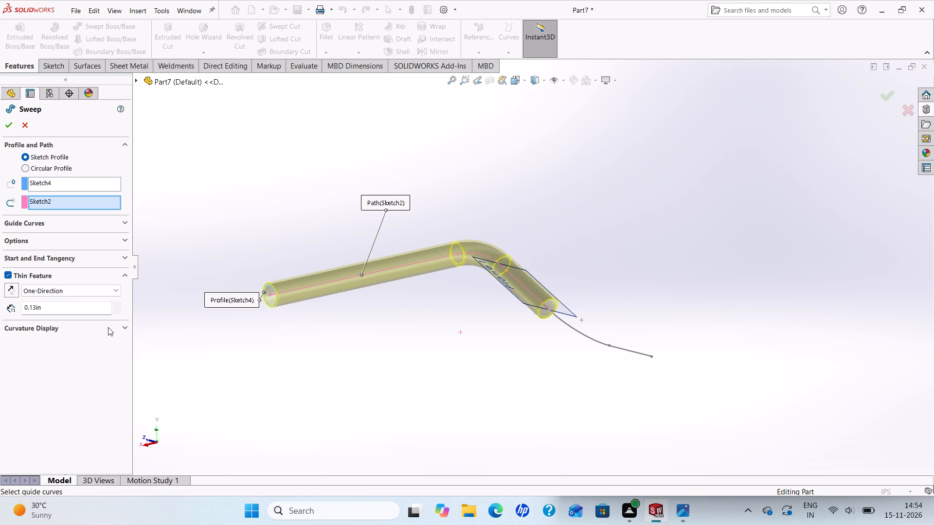
click(13, 288)
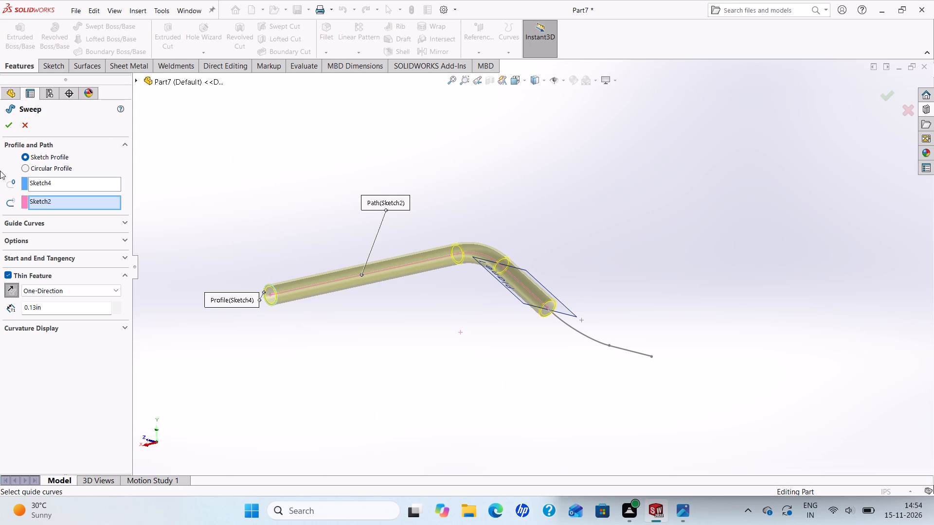
click(10, 128)
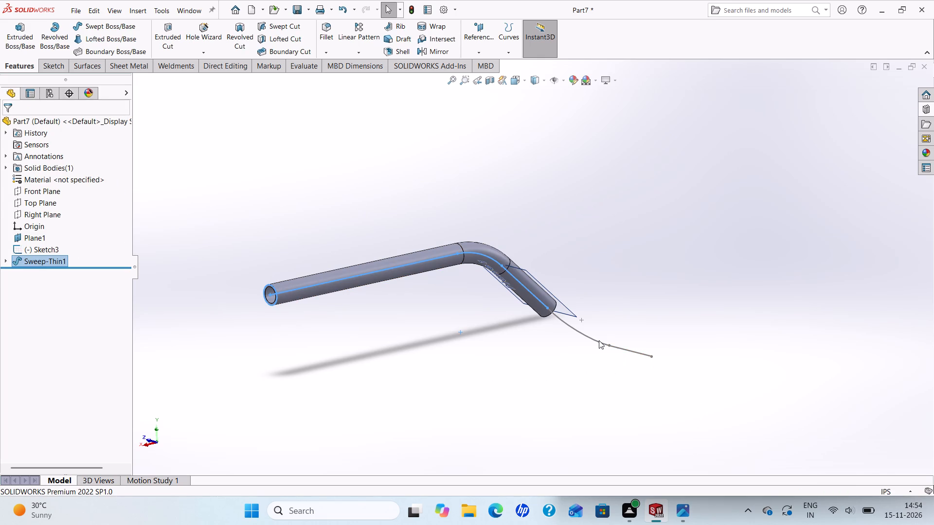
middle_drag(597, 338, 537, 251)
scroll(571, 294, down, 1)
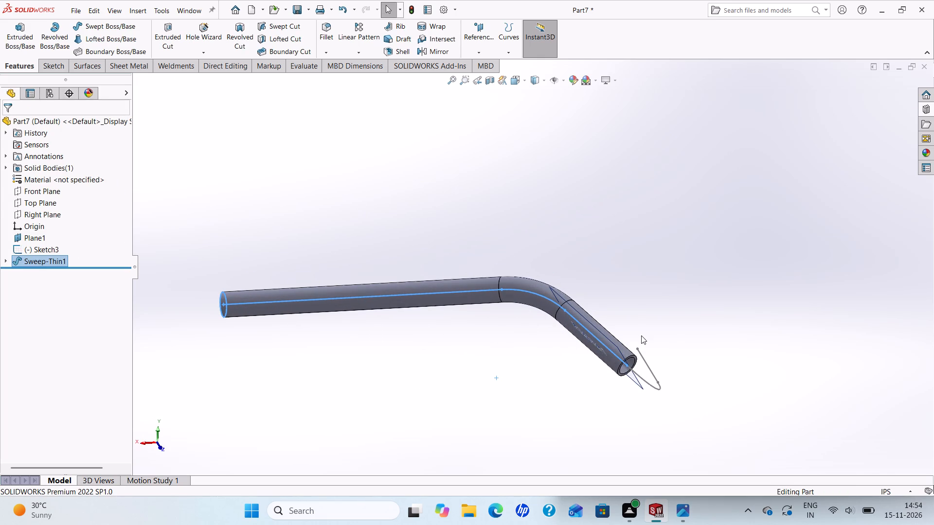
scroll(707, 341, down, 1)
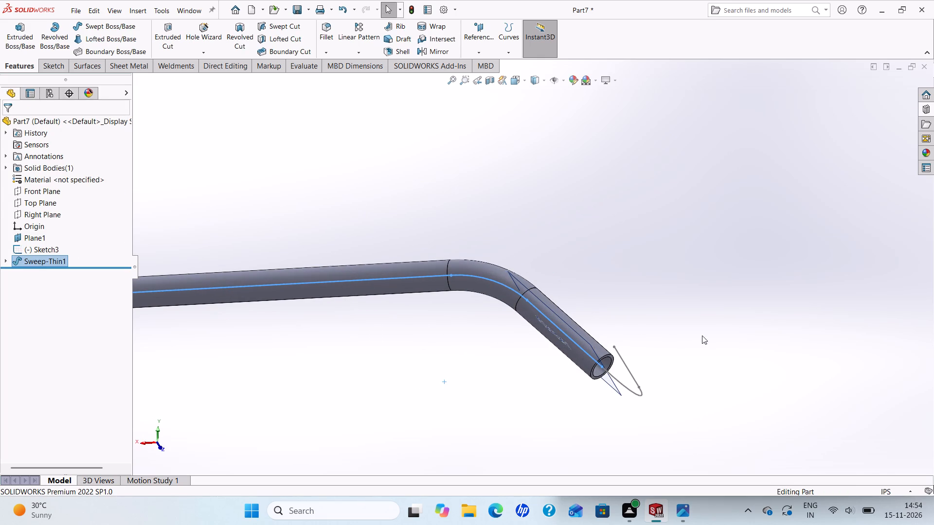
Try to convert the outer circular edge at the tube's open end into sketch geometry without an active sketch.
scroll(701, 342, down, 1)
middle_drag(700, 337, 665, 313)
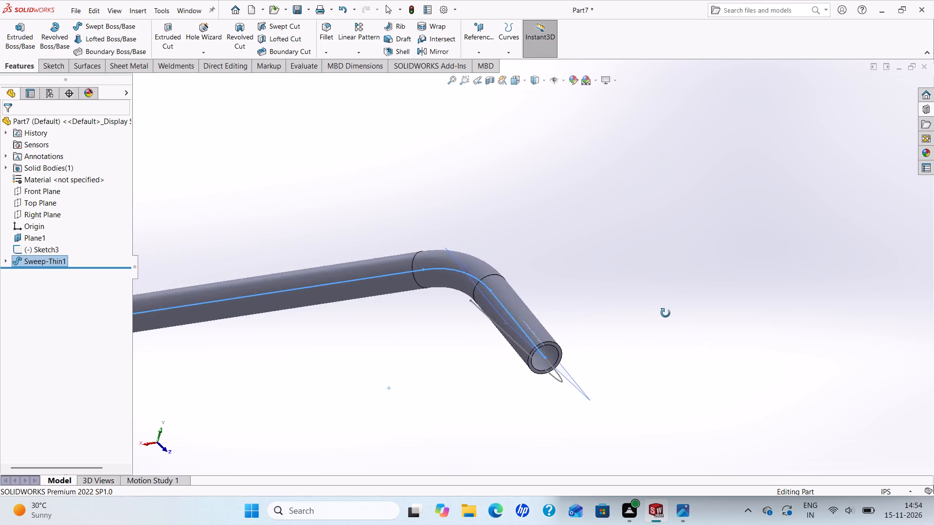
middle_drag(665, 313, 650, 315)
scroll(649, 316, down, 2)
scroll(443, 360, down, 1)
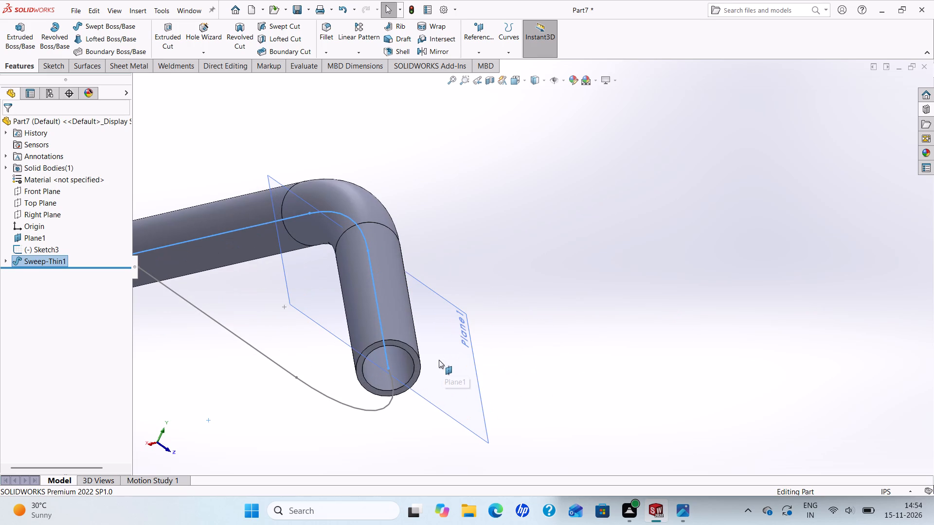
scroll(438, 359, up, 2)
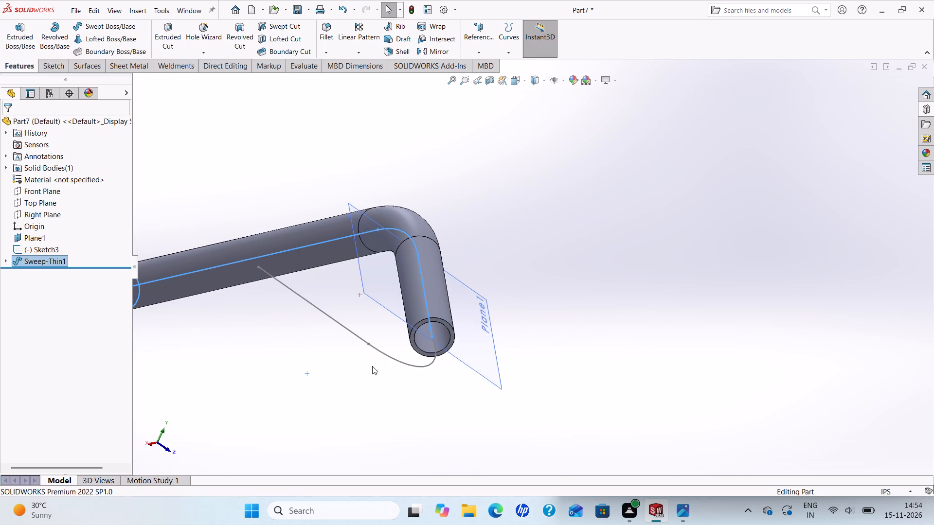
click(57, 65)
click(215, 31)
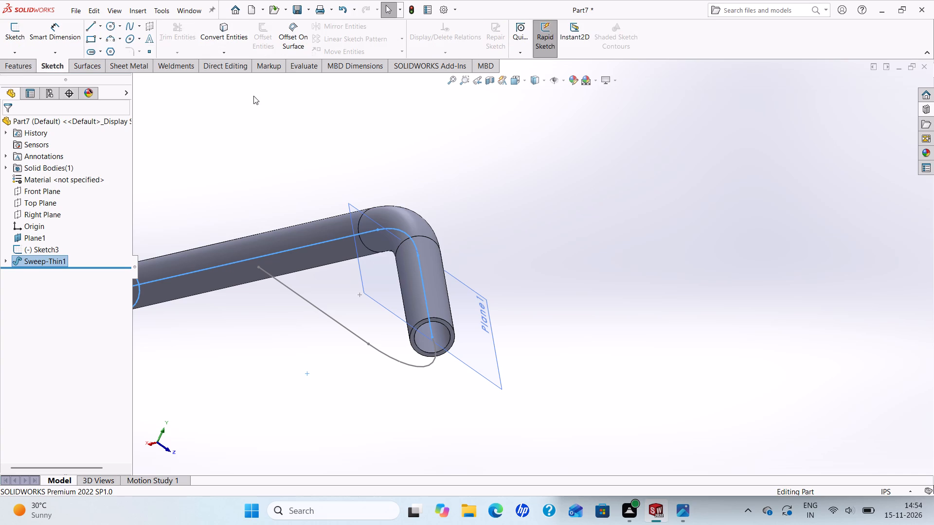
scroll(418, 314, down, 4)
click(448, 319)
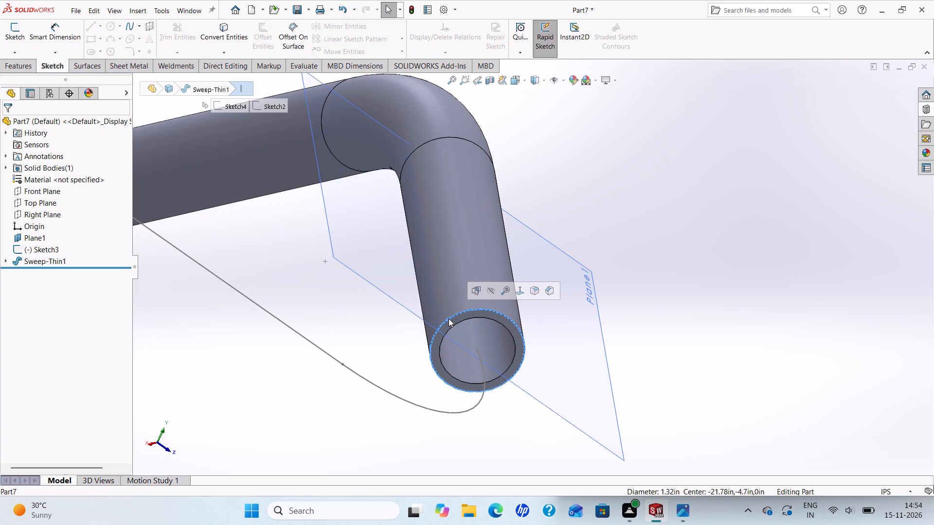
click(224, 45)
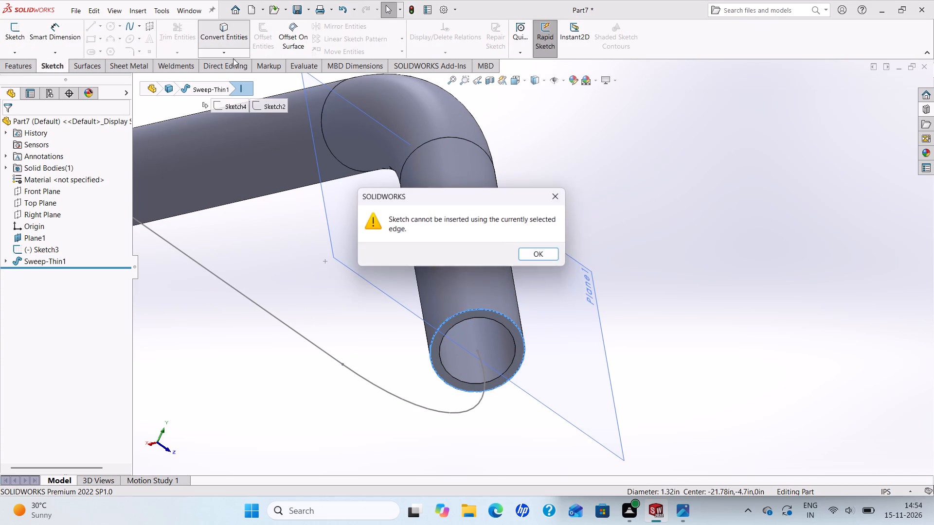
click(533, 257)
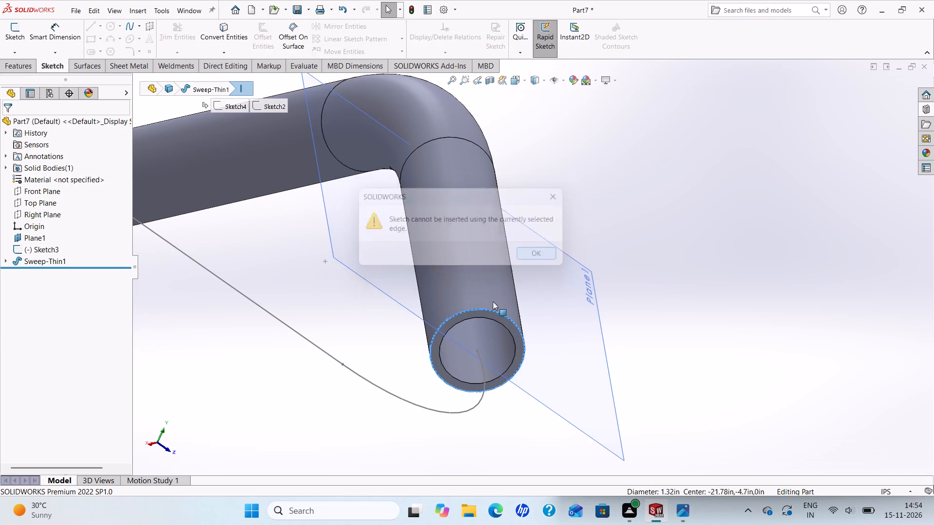
Start a sketch on the tube's ring-shaped end face, convert the face's edges including the inner circle, and exit the sketch.
scroll(476, 328, down, 2)
click(459, 304)
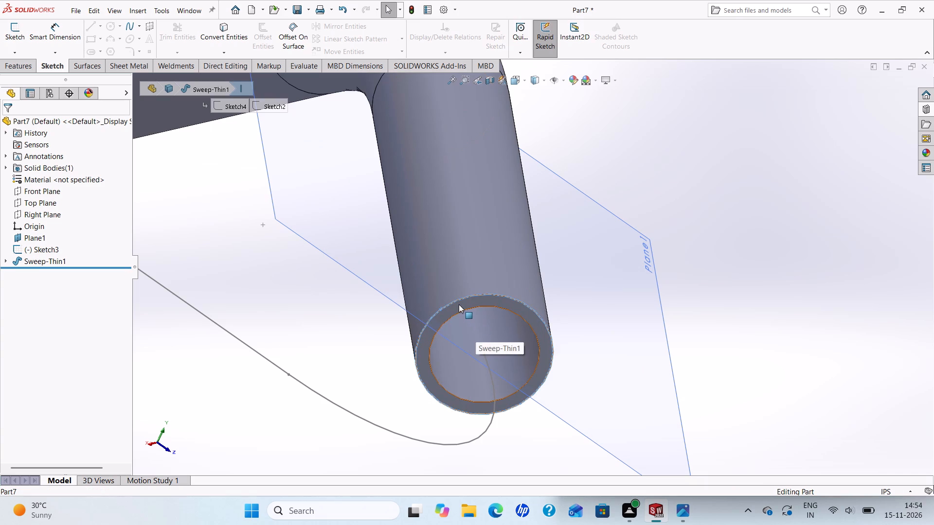
click(498, 277)
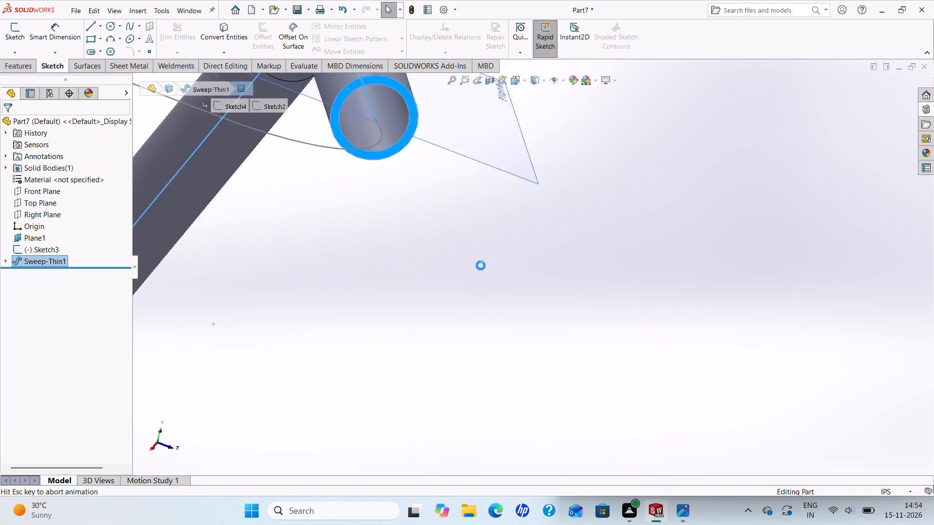
click(233, 32)
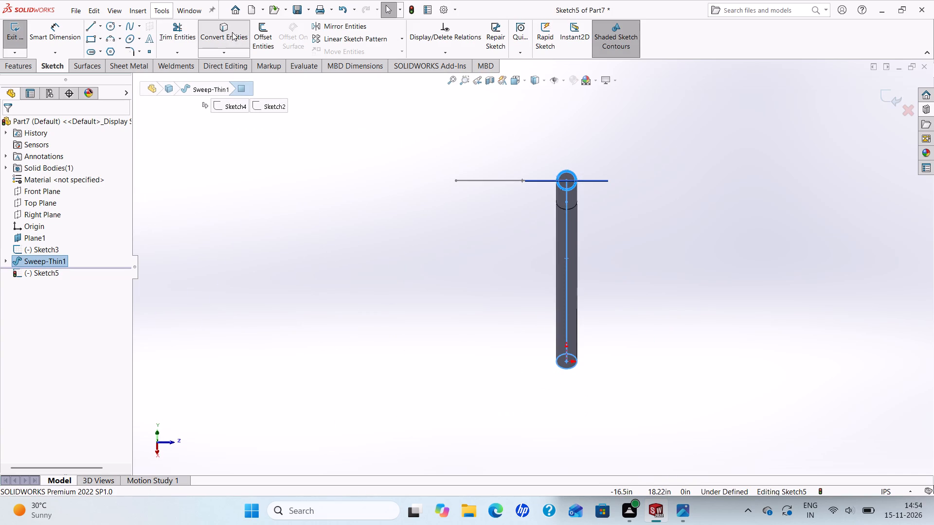
scroll(632, 175, down, 3)
scroll(477, 195, down, 4)
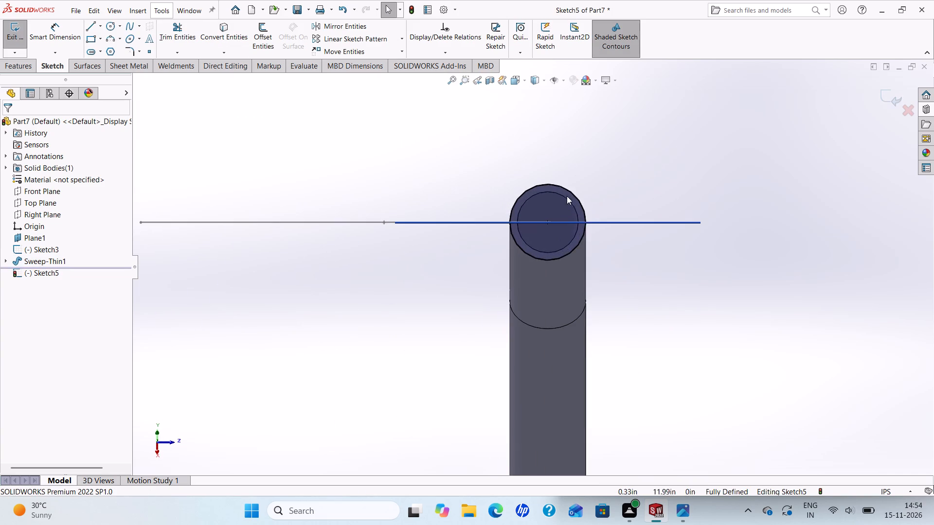
click(544, 192)
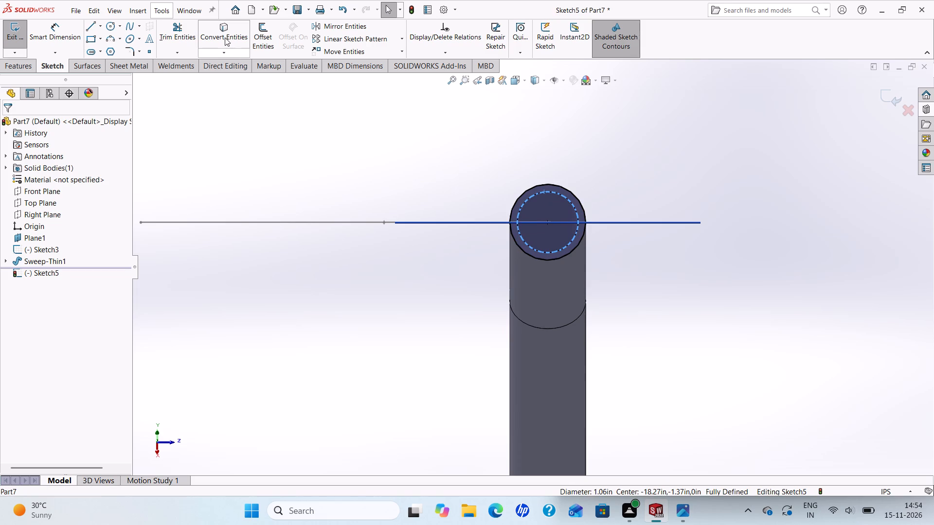
click(225, 36)
scroll(319, 172, up, 2)
middle_drag(323, 175, 356, 221)
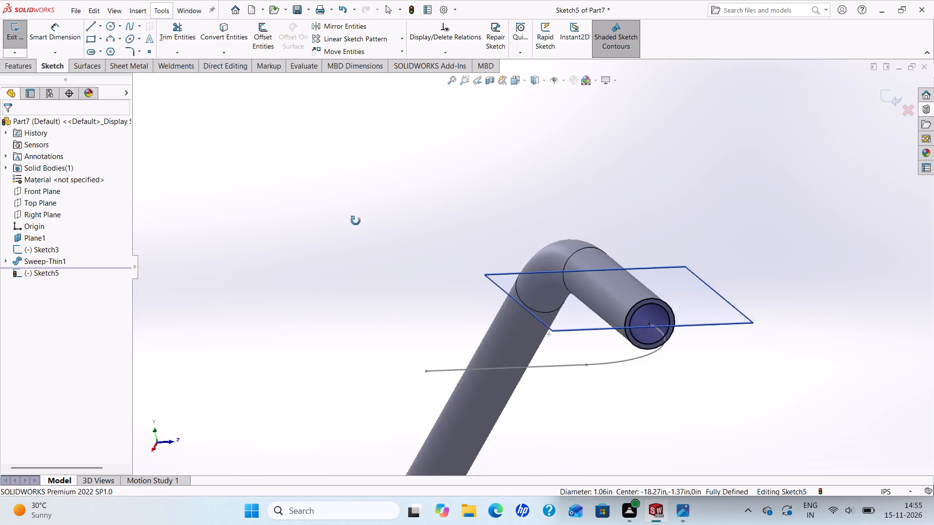
middle_drag(356, 221, 395, 257)
scroll(395, 257, up, 3)
scroll(516, 318, down, 2)
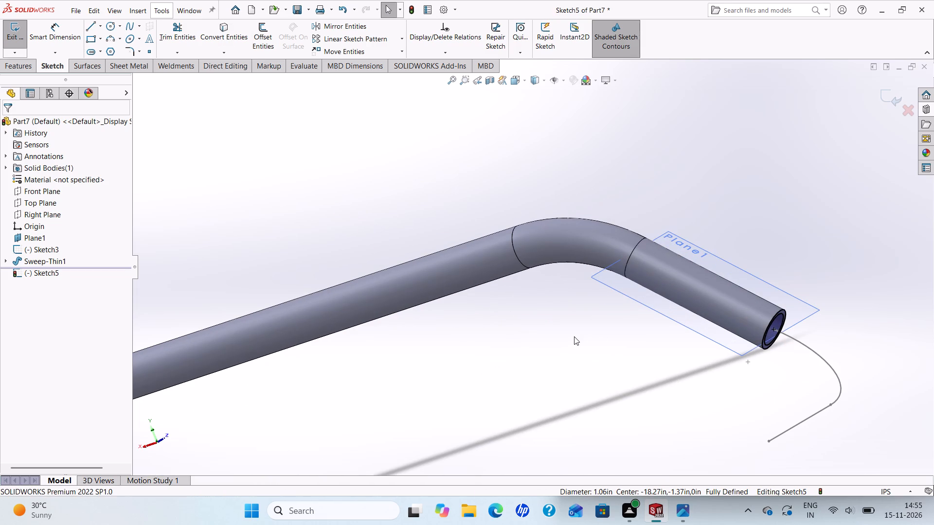
scroll(569, 332, up, 2)
click(893, 108)
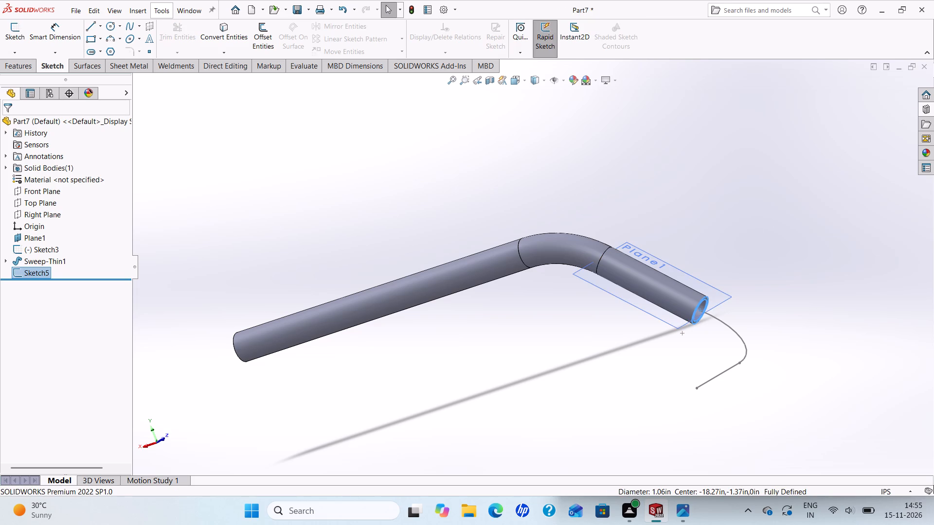
Set up a swept boss with the converted end-face sketch, Sketch5, as profile and Sketch3 as path.
click(19, 68)
click(94, 27)
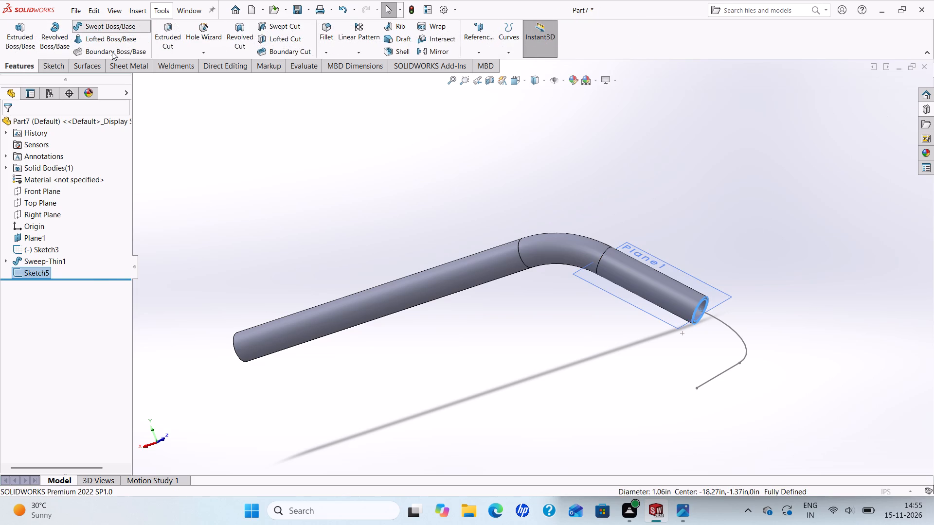
scroll(475, 268, up, 2)
scroll(689, 319, down, 2)
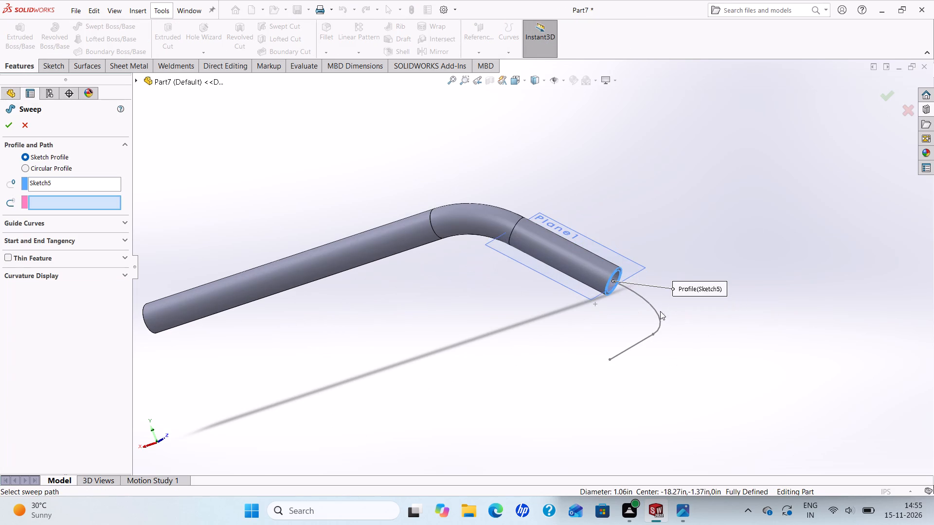
click(655, 311)
scroll(536, 322, up, 2)
scroll(453, 294, up, 3)
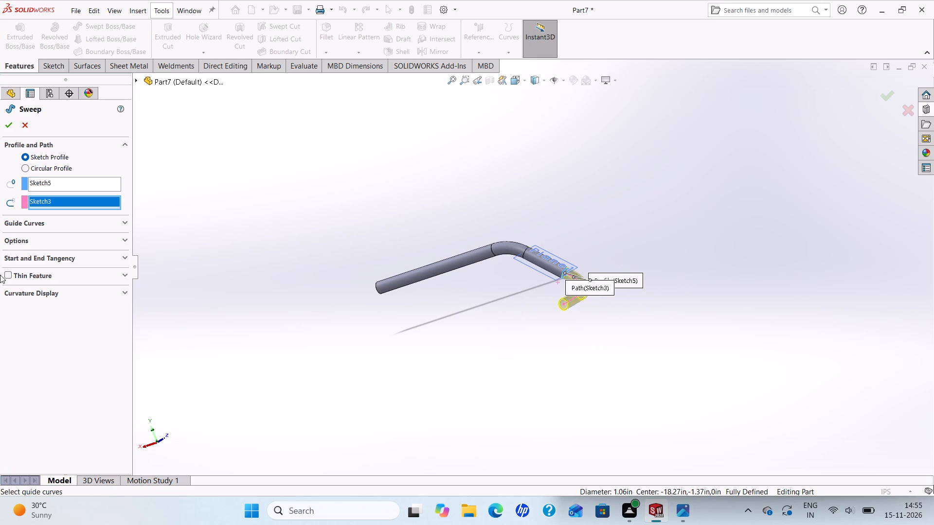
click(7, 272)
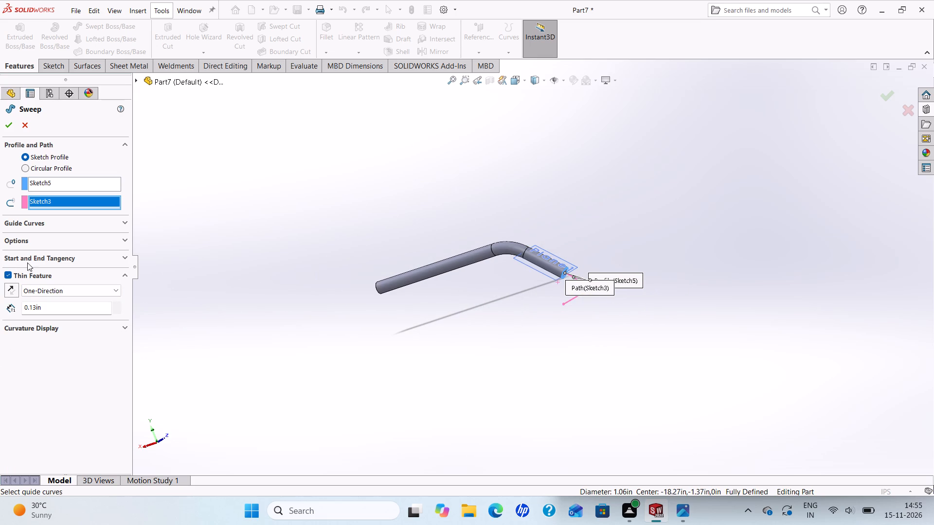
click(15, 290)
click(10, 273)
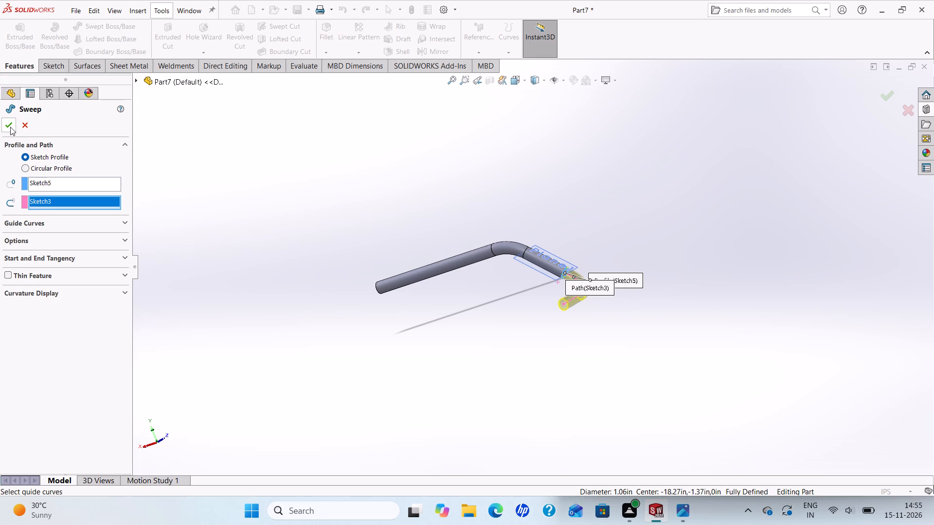
Create the sweep along Sketch3 without a thin feature.
click(11, 125)
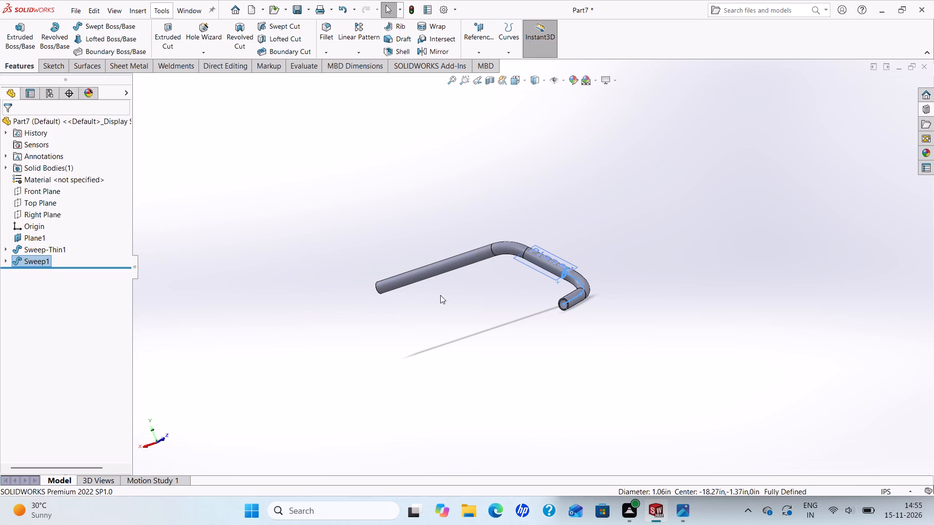
key(Escape)
Examine the whole bent tube and its joined sections from several angles.
middle_drag(555, 288, 499, 319)
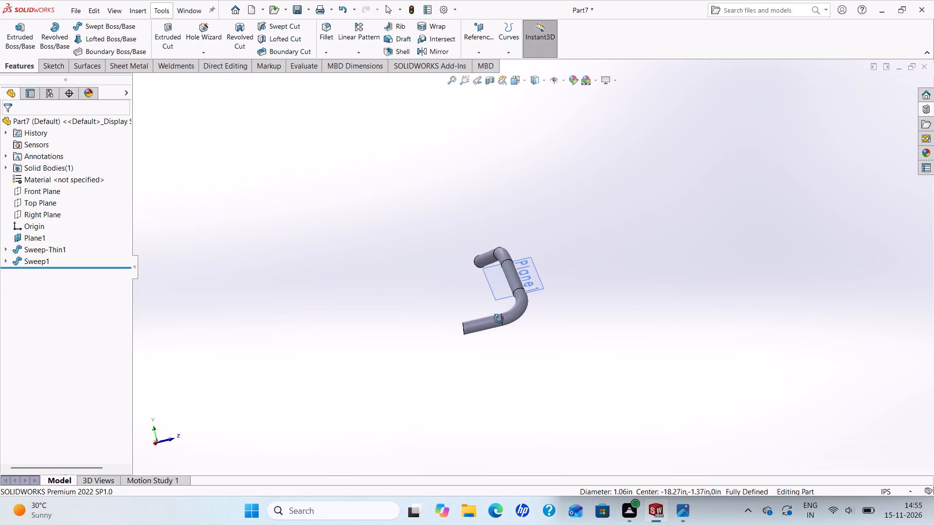
middle_drag(499, 319, 506, 324)
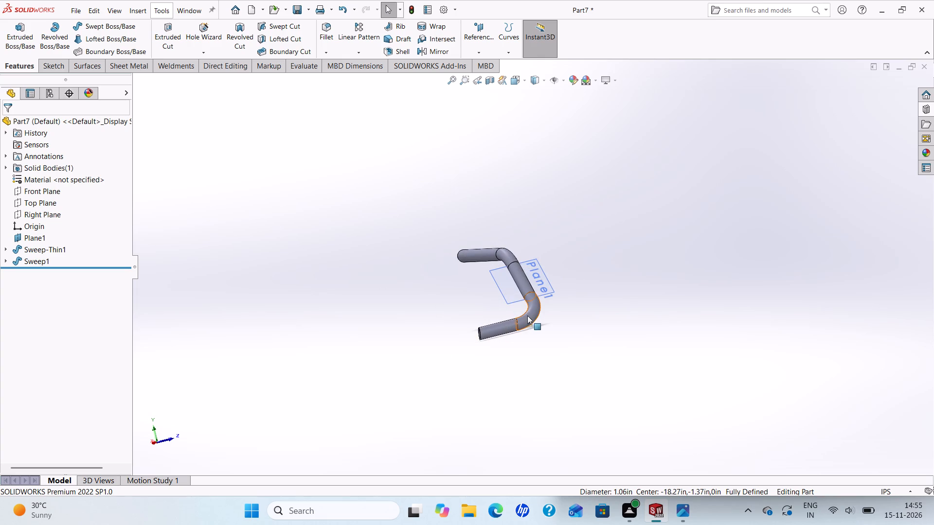
scroll(501, 251, up, 2)
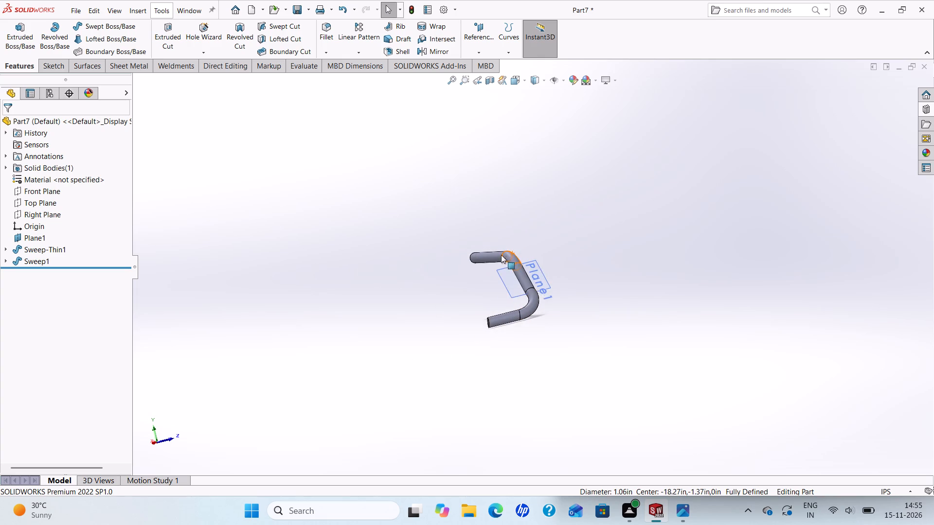
middle_drag(513, 266, 559, 312)
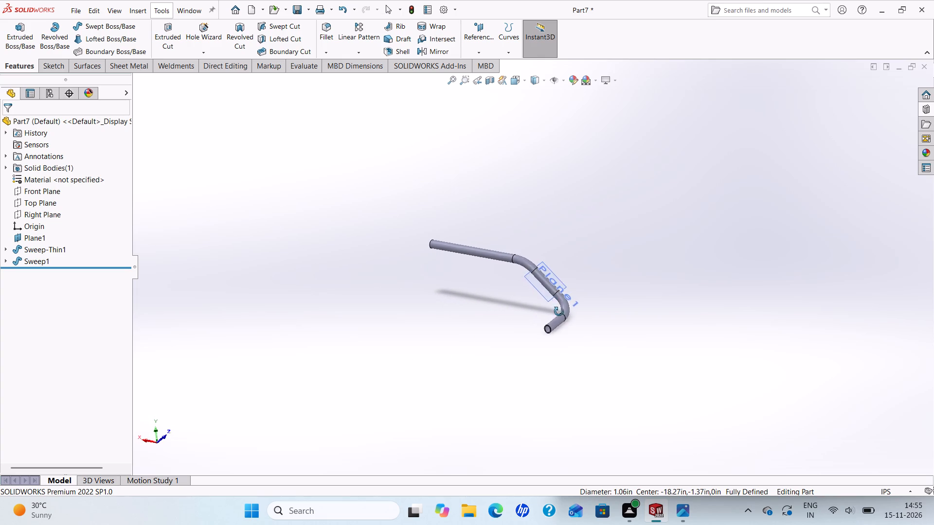
middle_drag(559, 312, 556, 322)
scroll(555, 313, down, 1)
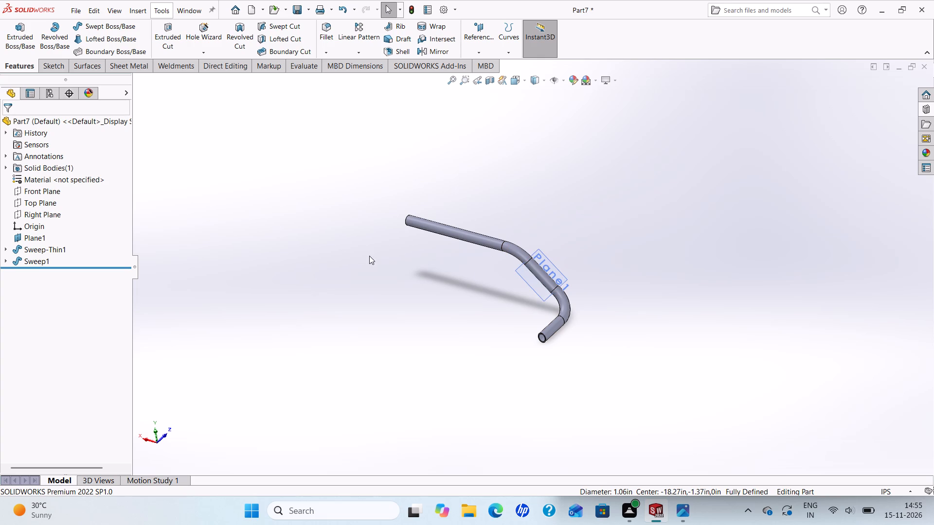
middle_drag(448, 260, 432, 262)
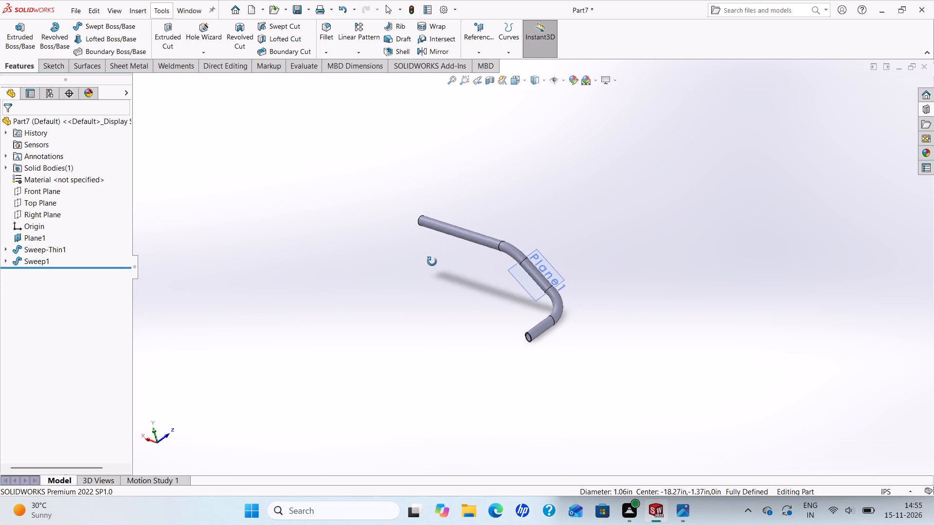
middle_drag(432, 262, 430, 303)
scroll(433, 303, down, 1)
scroll(515, 269, up, 2)
scroll(574, 254, down, 2)
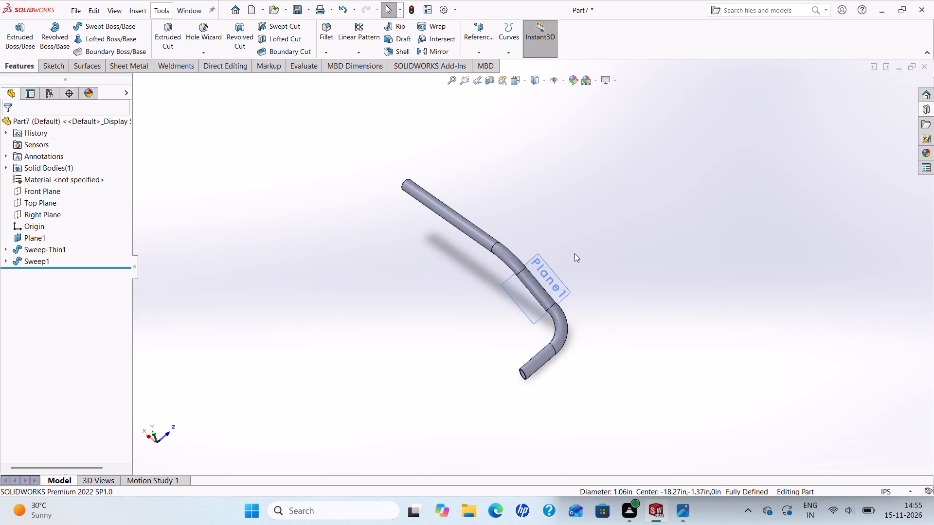
scroll(554, 269, up, 2)
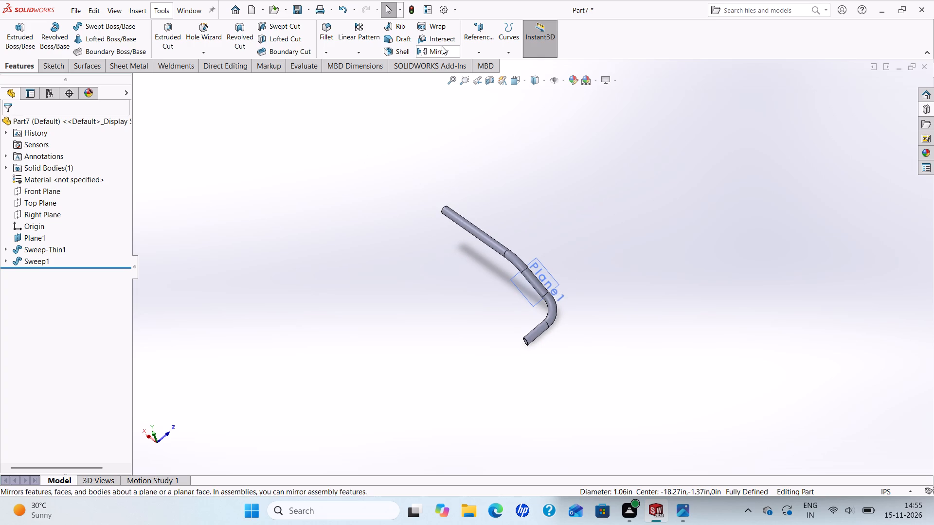
Set up a mirror with Sweep-Thin1 and Sweep1 as the features to mirror.
click(439, 49)
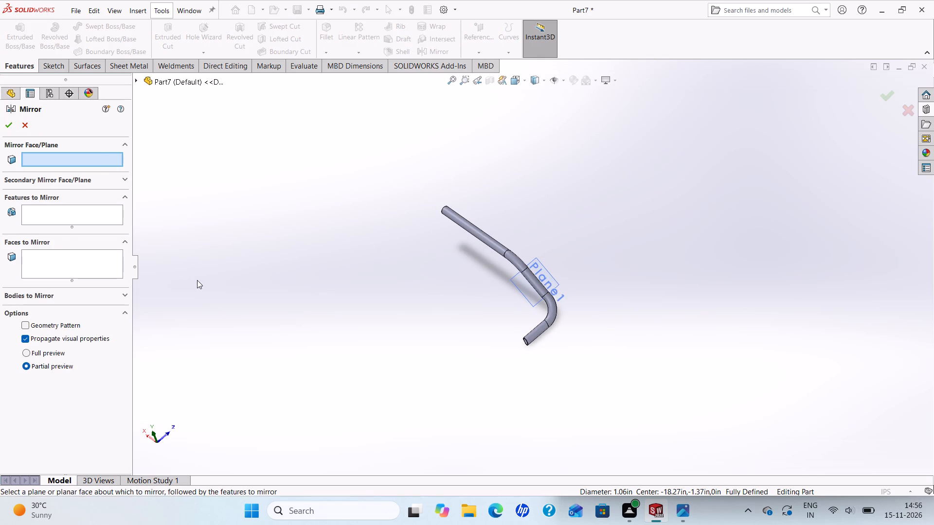
click(52, 213)
click(487, 241)
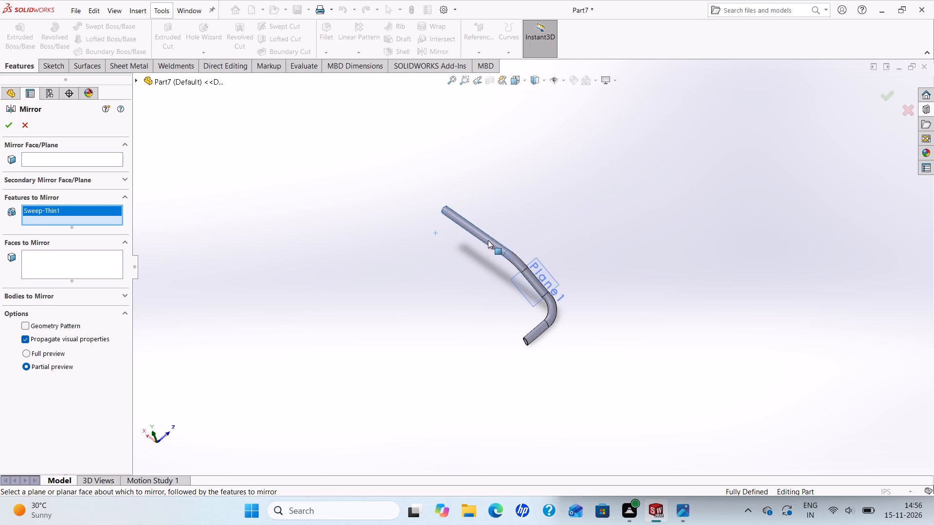
click(520, 259)
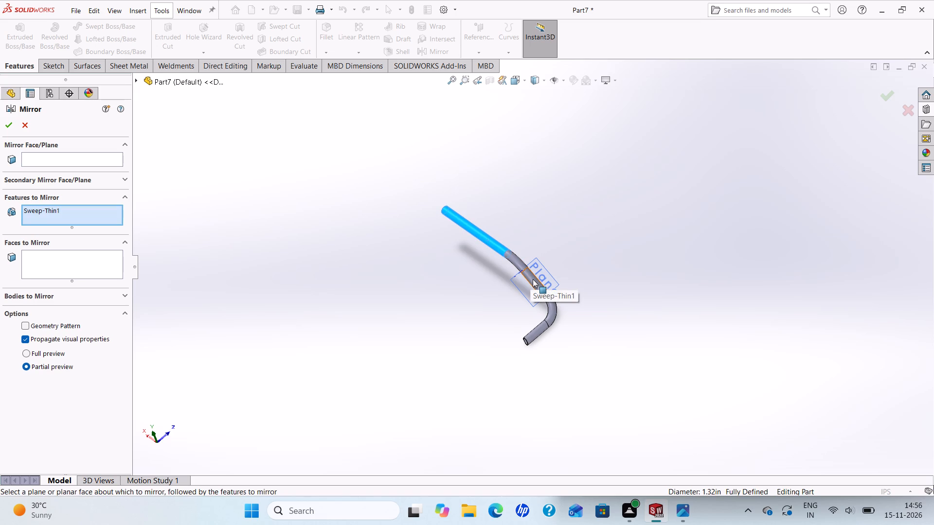
click(533, 279)
click(547, 303)
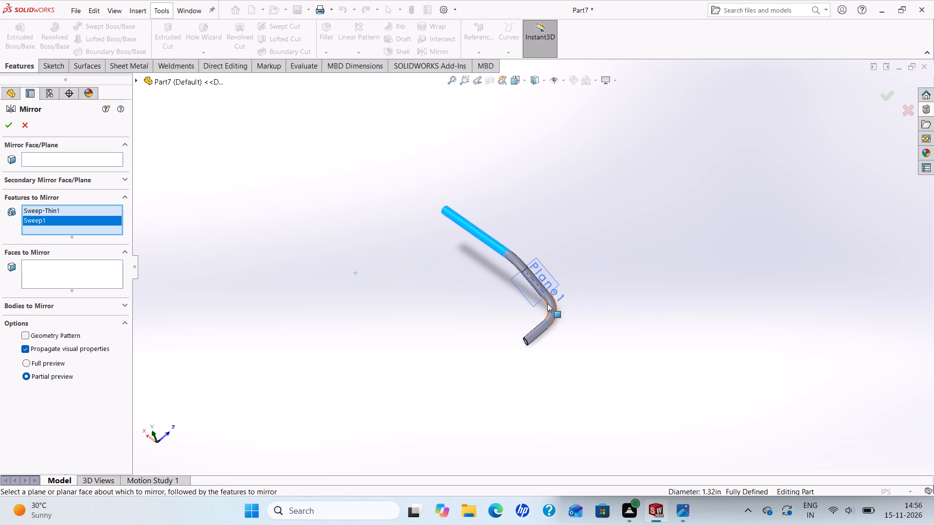
click(536, 282)
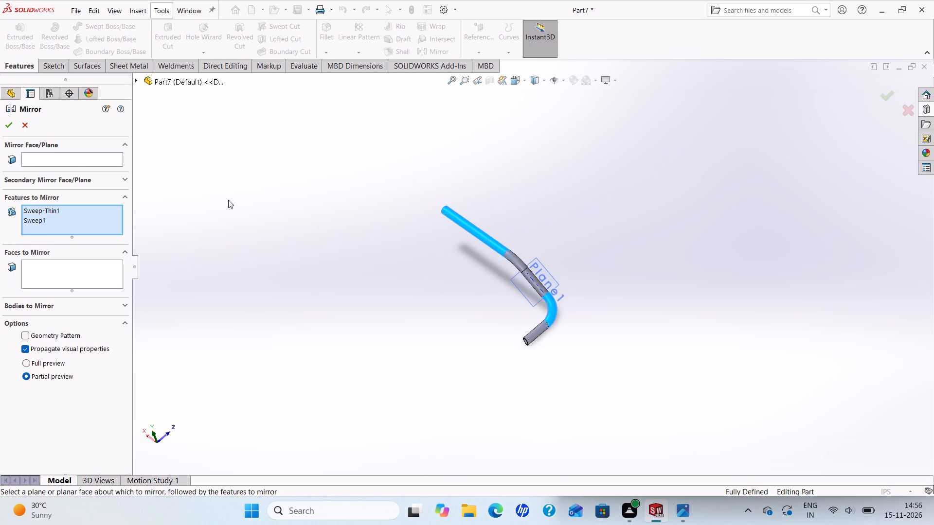
right_click(43, 207)
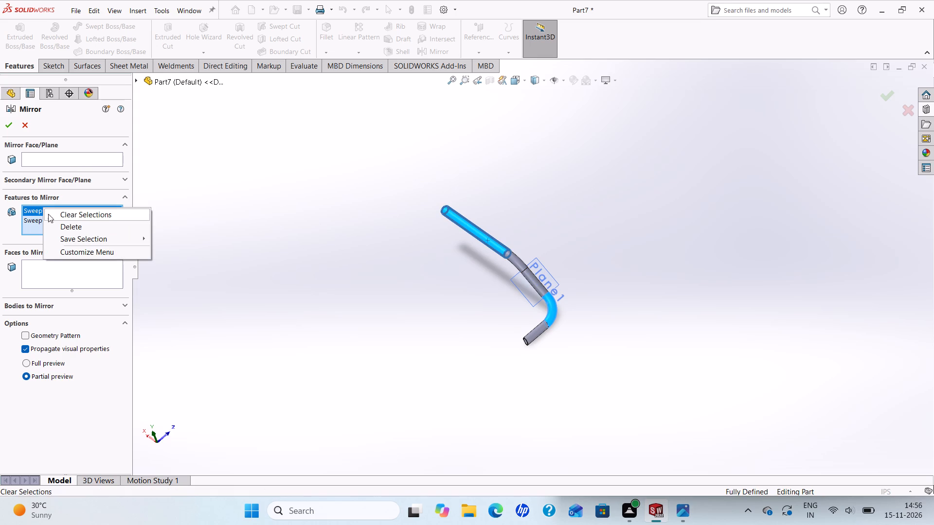
click(55, 222)
right_click(36, 214)
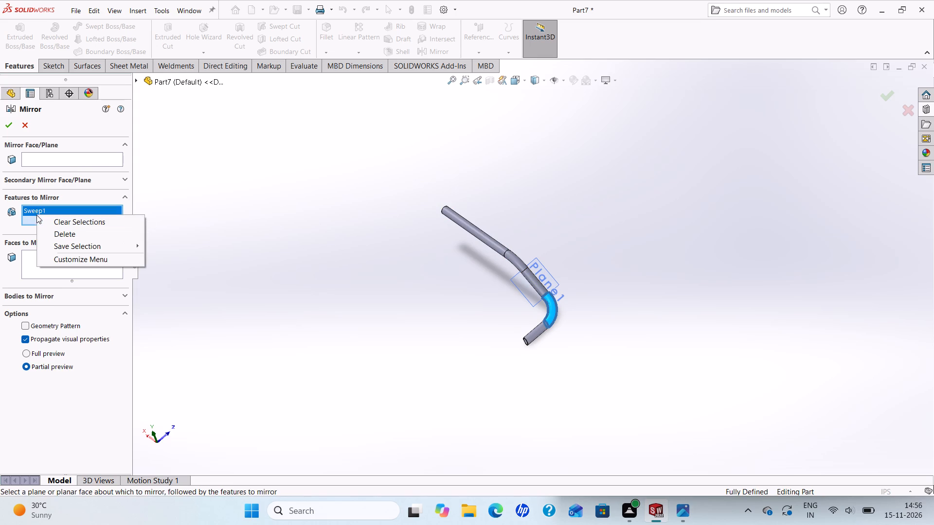
click(51, 234)
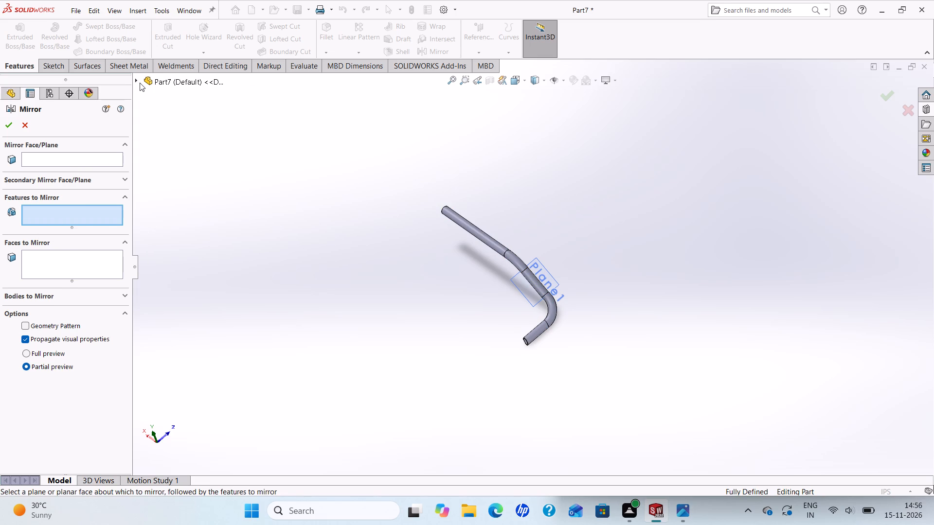
click(139, 81)
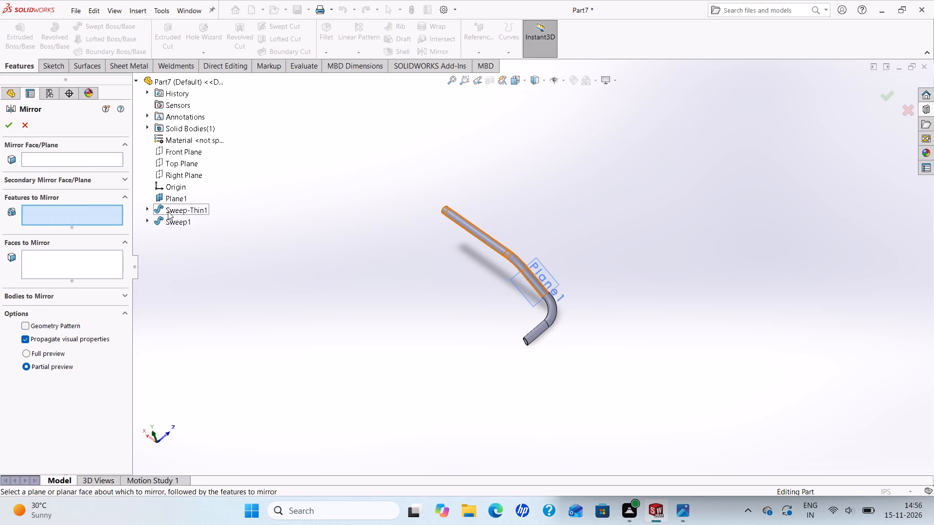
click(168, 211)
click(173, 220)
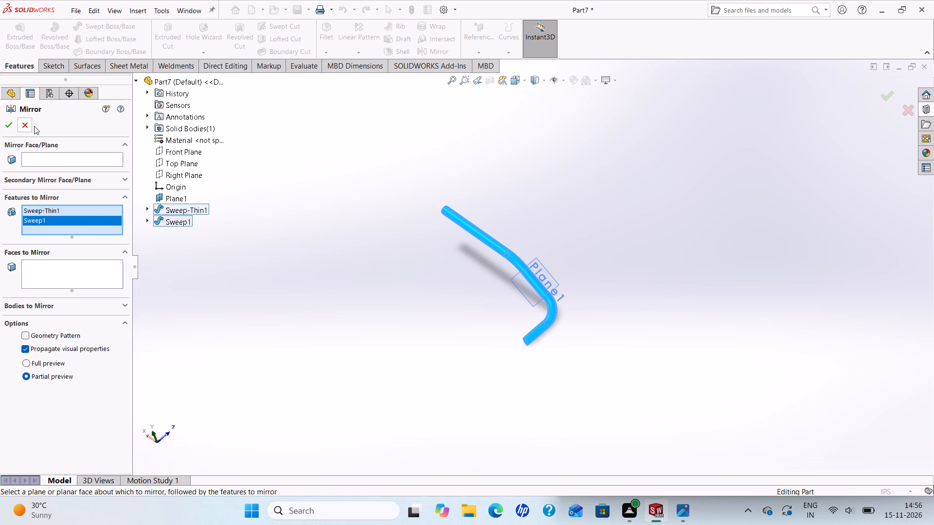
Set the ring-shaped end face of the tube's short leg as the mirror face and try to create the mirror.
click(54, 162)
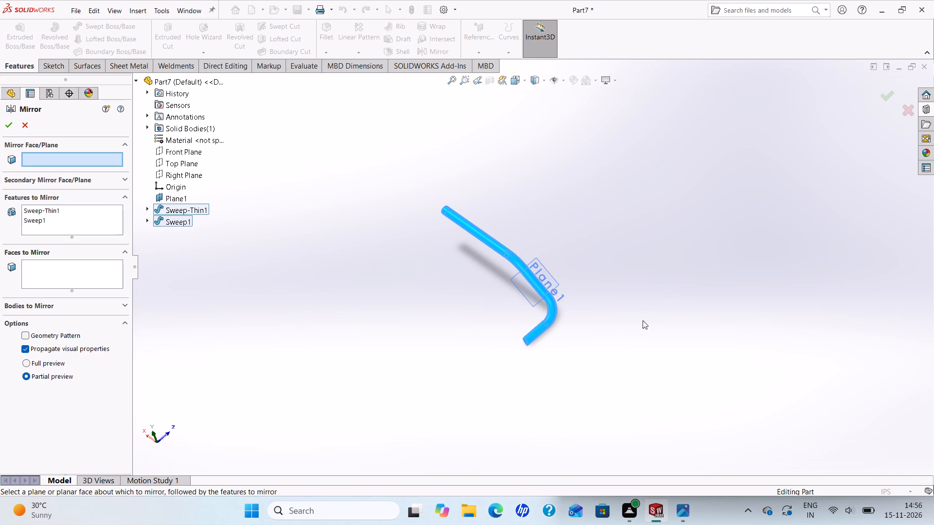
scroll(491, 357, down, 3)
scroll(547, 319, down, 8)
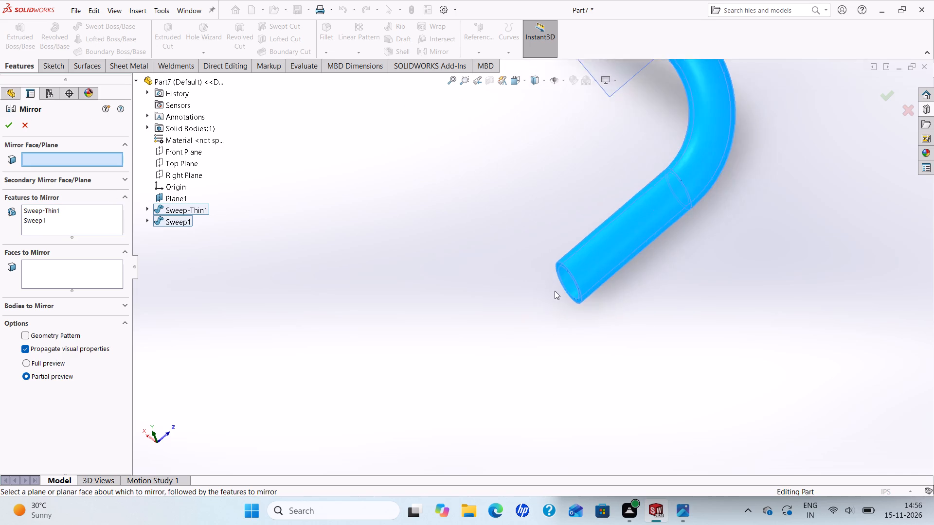
scroll(555, 291, down, 2)
scroll(566, 238, down, 3)
click(539, 227)
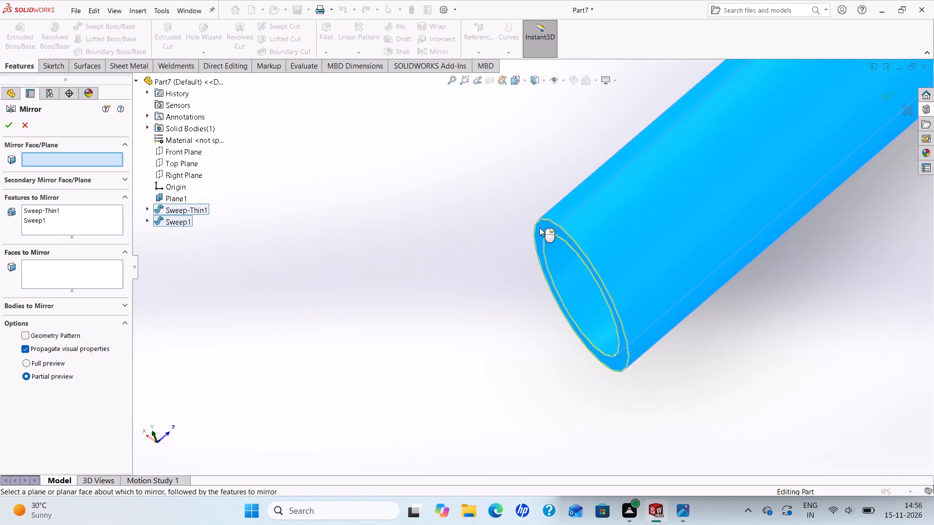
scroll(460, 277, up, 2)
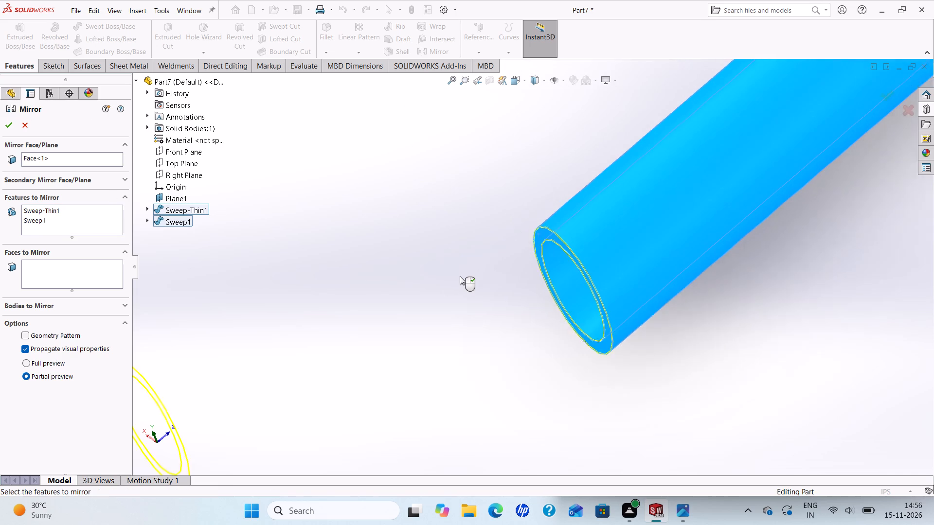
scroll(460, 276, up, 9)
scroll(429, 217, up, 3)
scroll(437, 200, down, 2)
scroll(438, 195, up, 2)
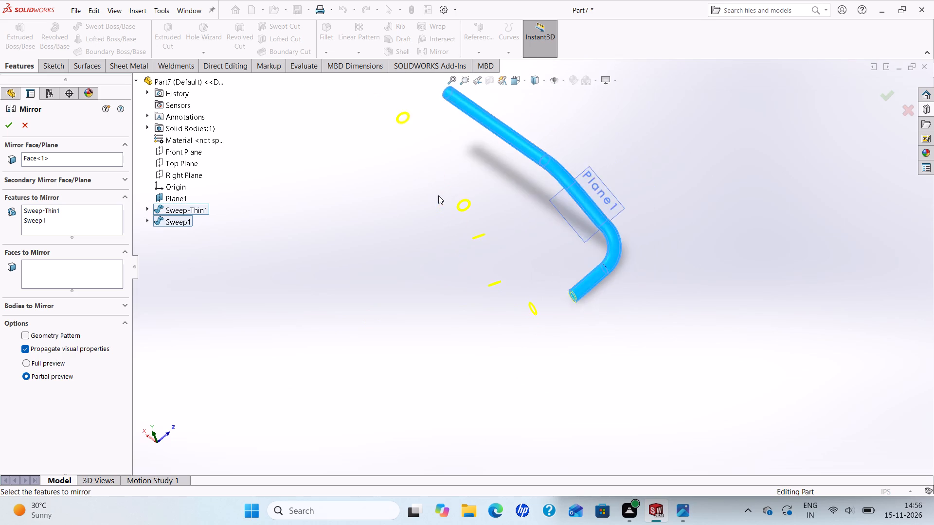
scroll(438, 195, up, 1)
click(4, 124)
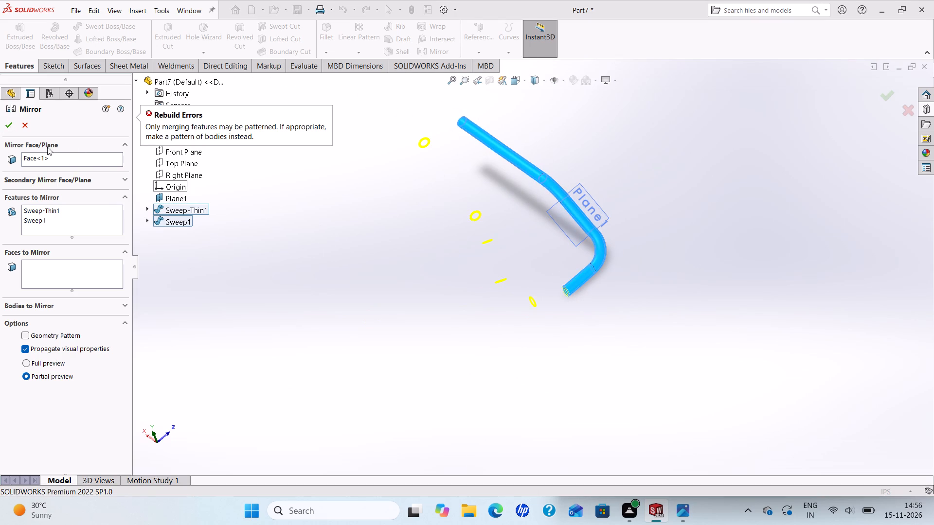
click(10, 124)
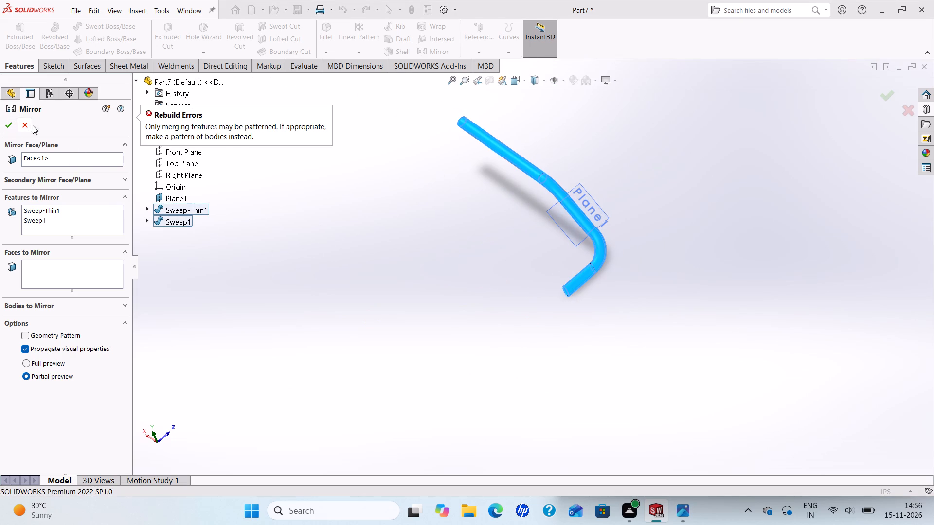
Enable the Geometry Pattern option and create the mirror of both sweeps.
click(23, 332)
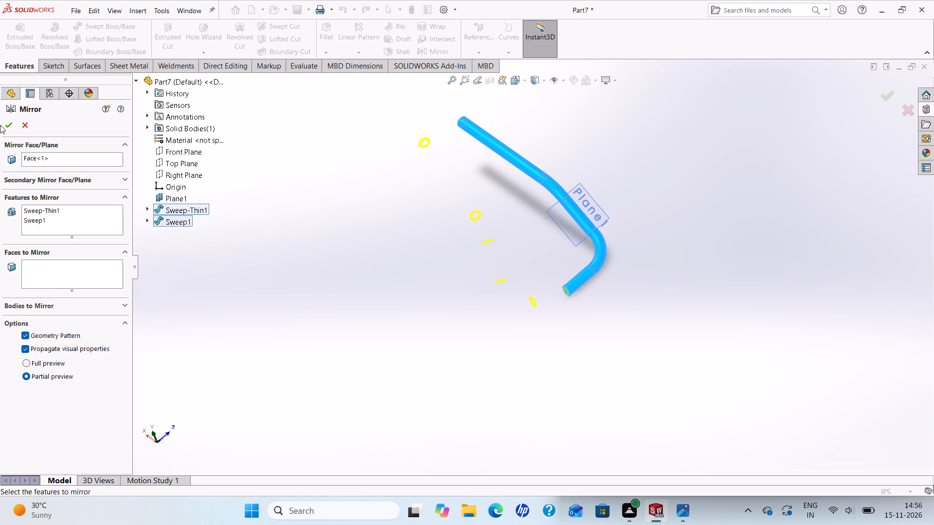
click(5, 124)
Hide the reference plane Plane1.
scroll(391, 228, up, 2)
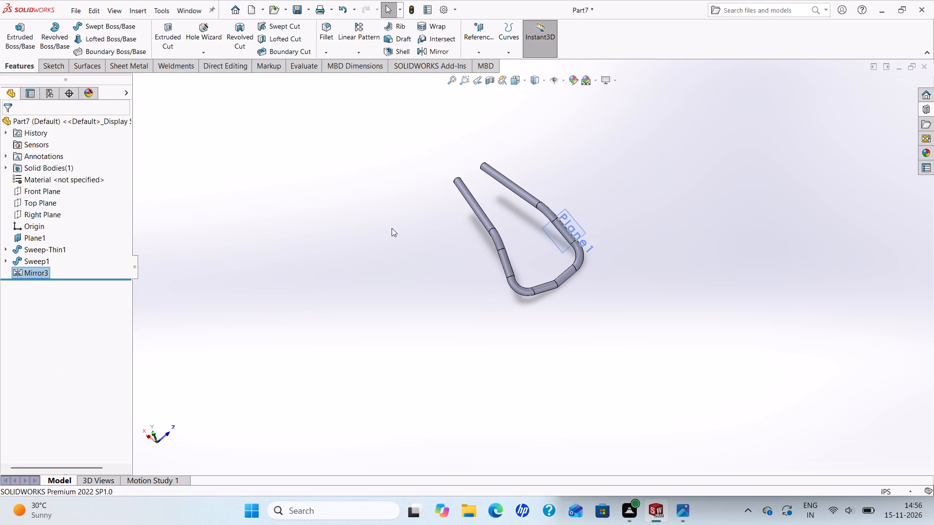
scroll(454, 227, down, 2)
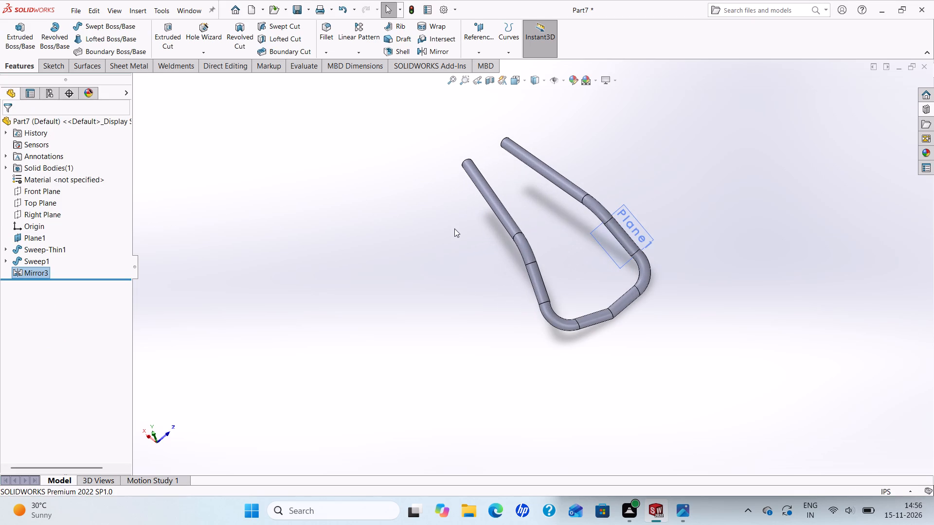
middle_drag(457, 227, 431, 239)
scroll(431, 239, up, 1)
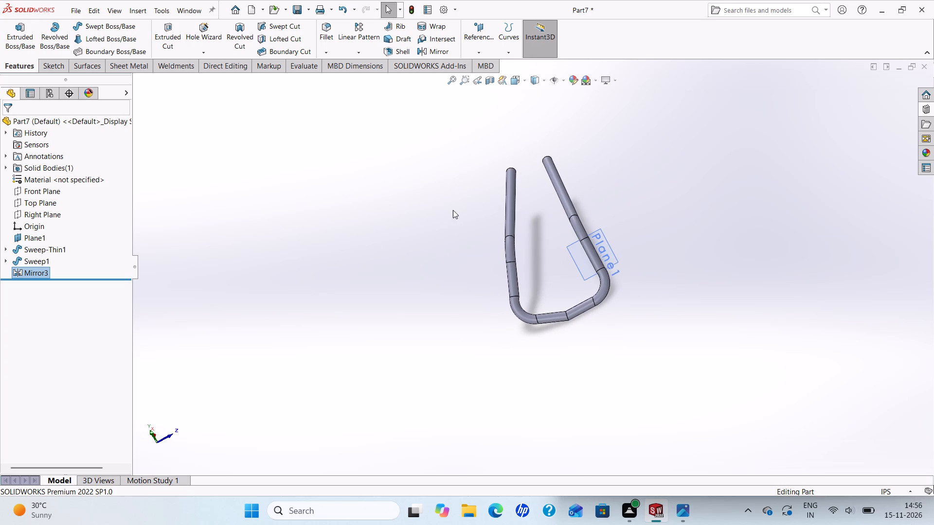
right_click(610, 249)
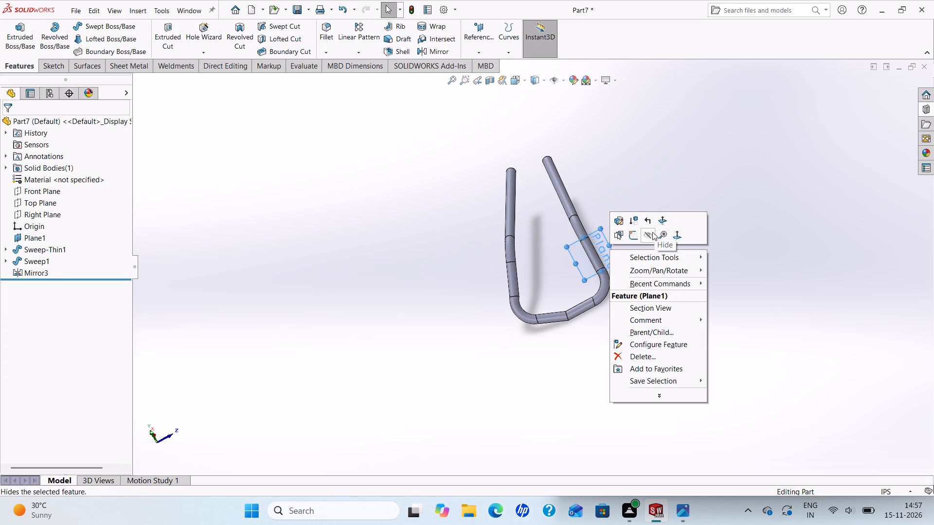
click(651, 233)
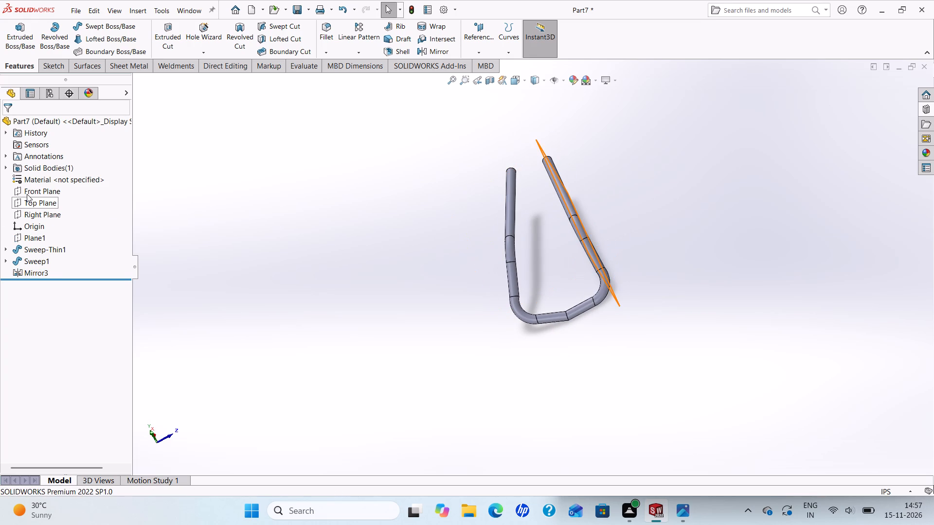
Sketch a circle about 1.07 in in diameter on the Front Plane, centred on the straight tube's axis about 2.22 in from the origin.
click(27, 193)
click(36, 181)
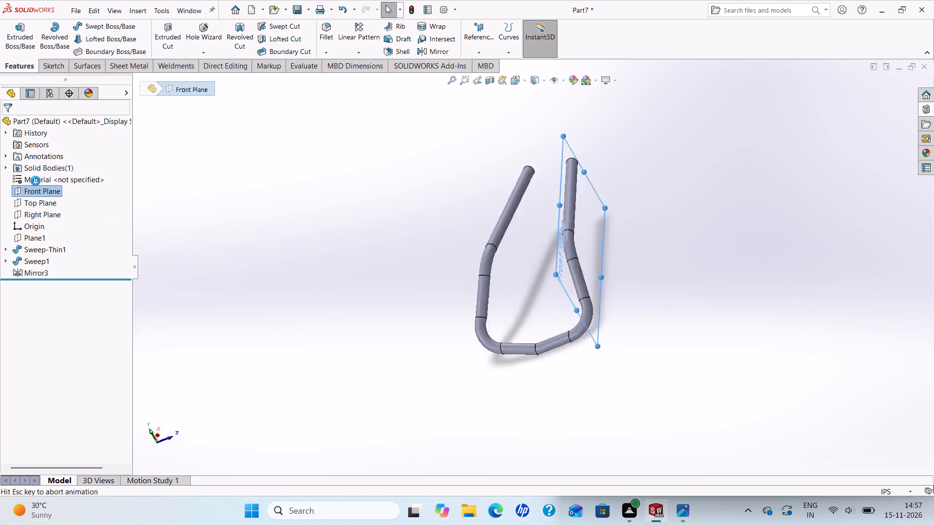
scroll(281, 237, up, 2)
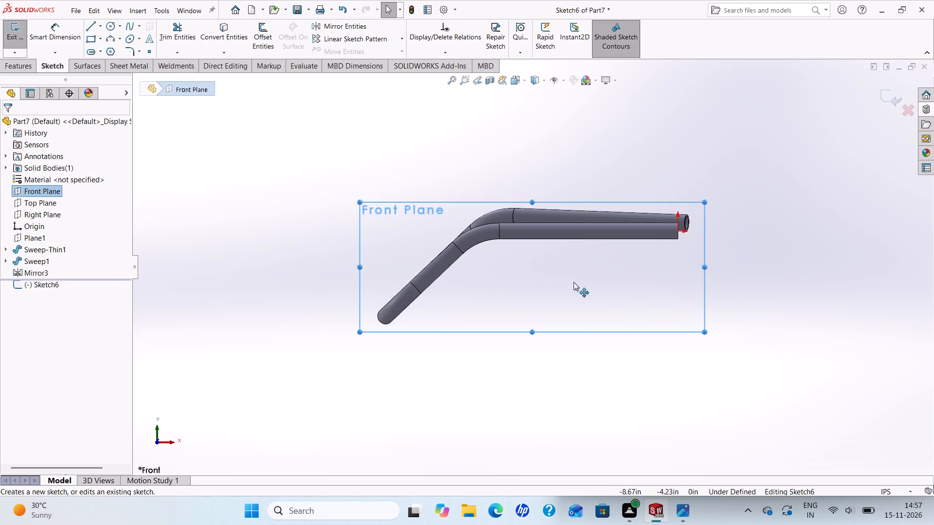
scroll(580, 276, down, 2)
scroll(580, 265, up, 2)
scroll(646, 245, down, 1)
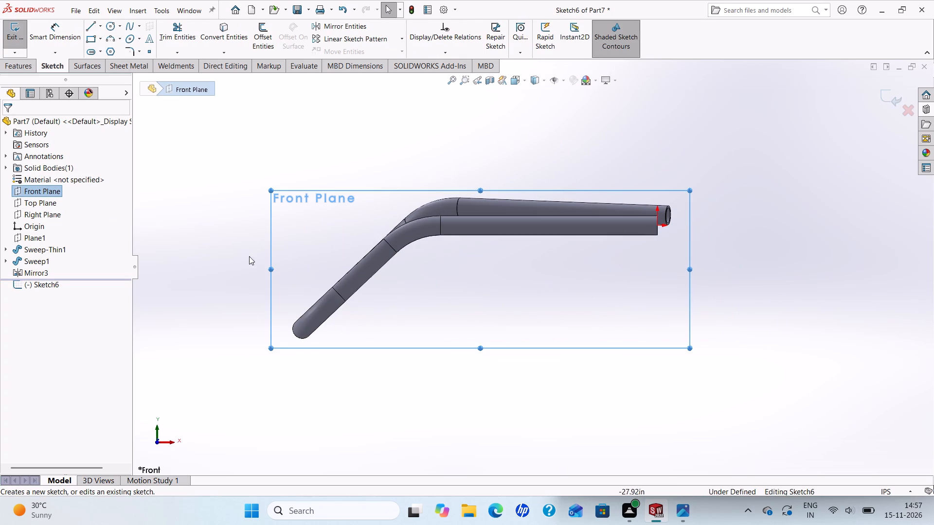
click(111, 22)
scroll(588, 225, down, 2)
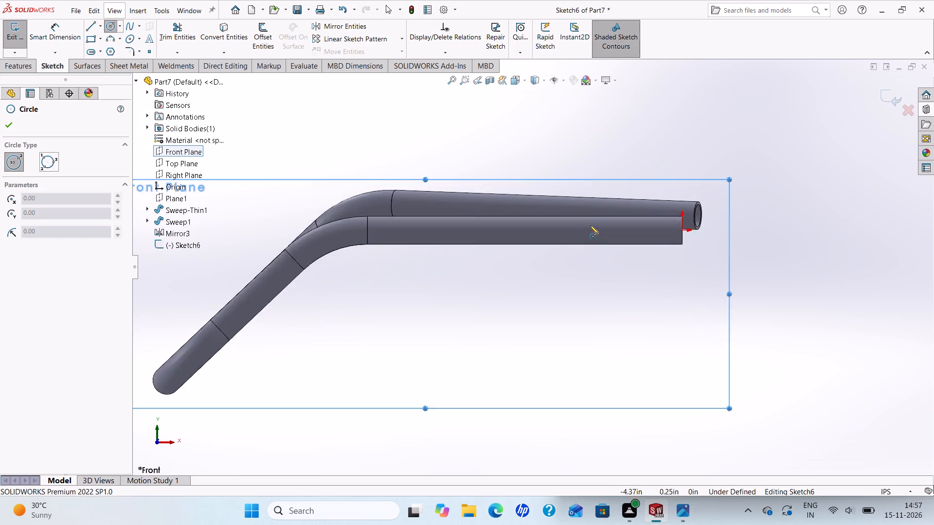
scroll(590, 225, down, 2)
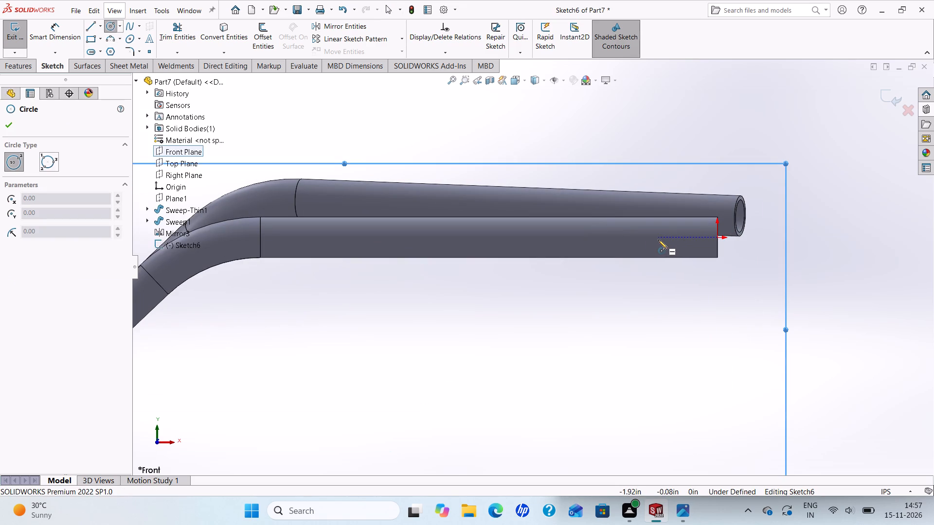
click(649, 240)
click(662, 248)
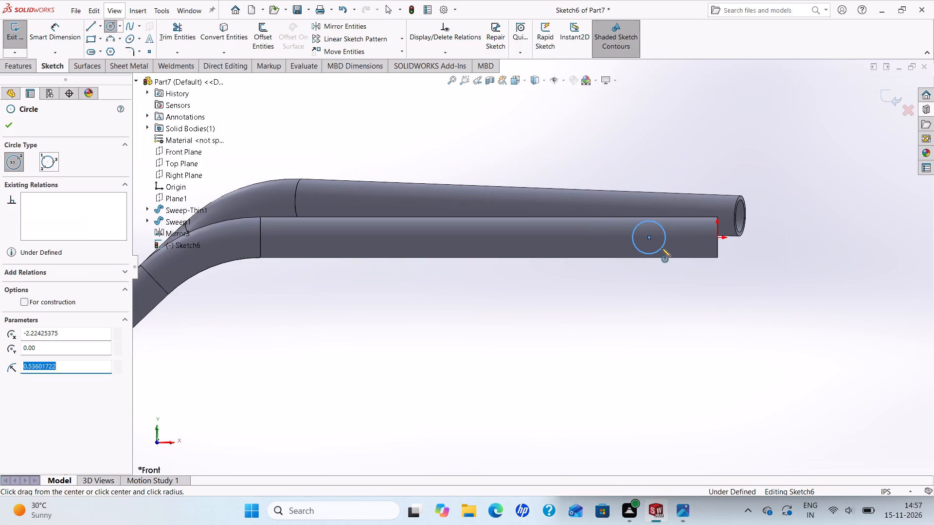
right_click(662, 248)
click(686, 258)
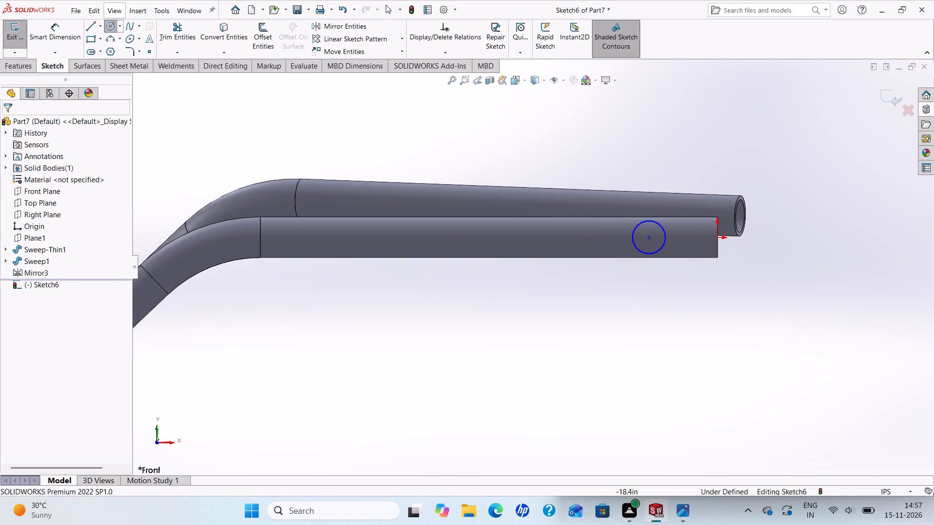
Dimension the circle near the straight tube's open end with a diameter of 0.38 in.
click(69, 42)
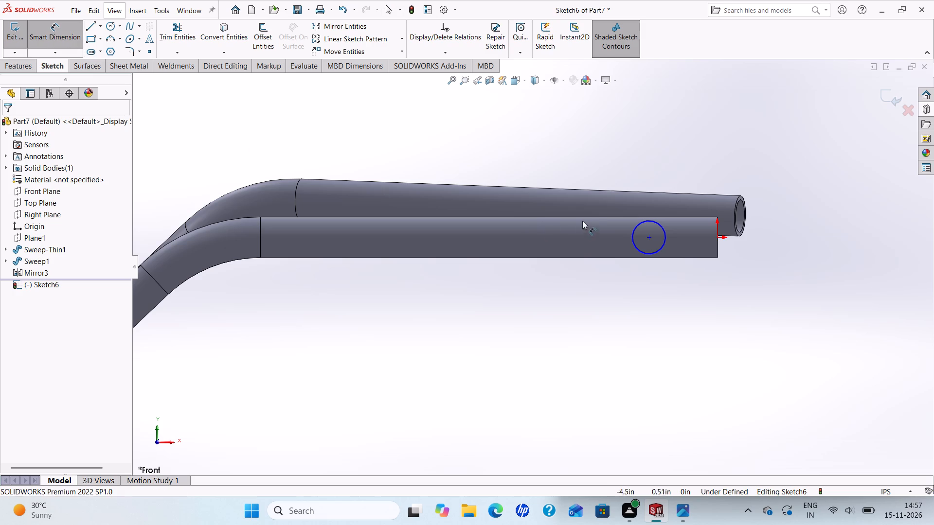
click(659, 224)
click(693, 157)
text(0.13)
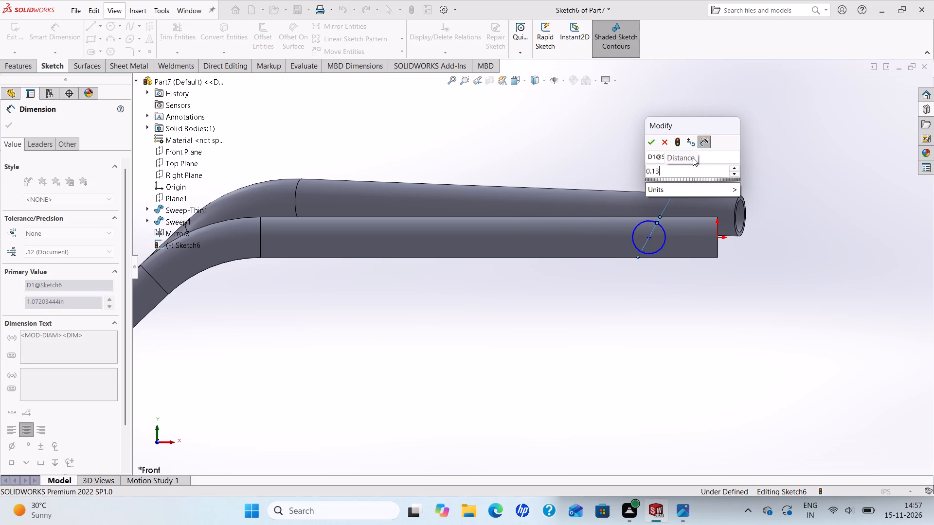
key(BackSpace)
key(BackSpace)
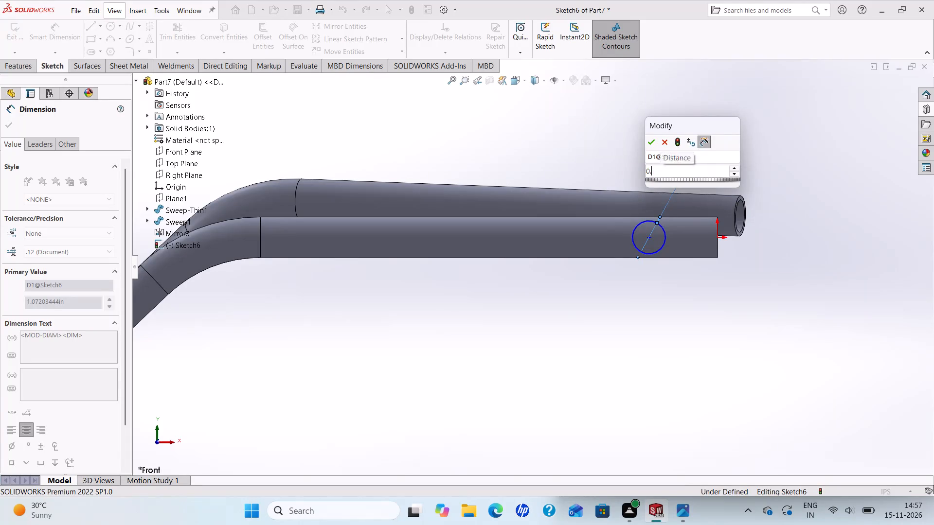
text(38)
key(Return)
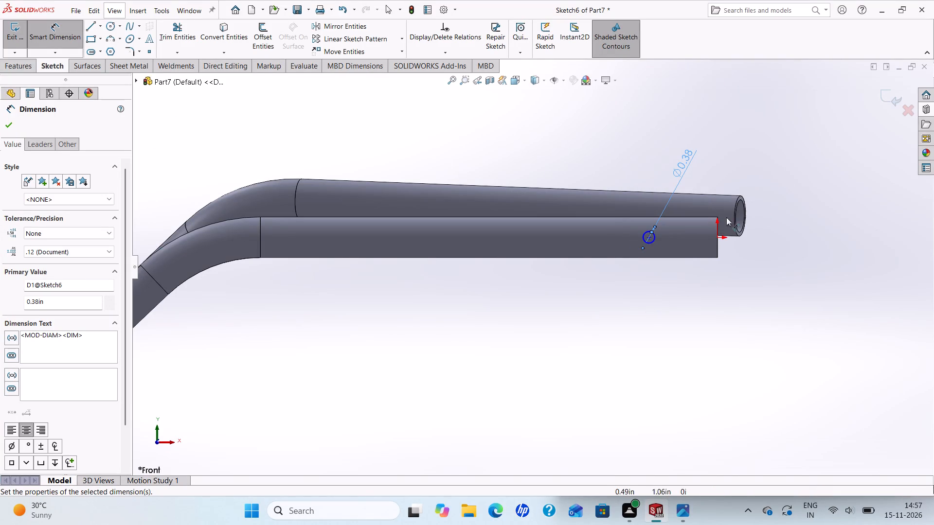
Dimension the circle's centre 1 in horizontally from the origin at the straight tube's open end.
click(717, 235)
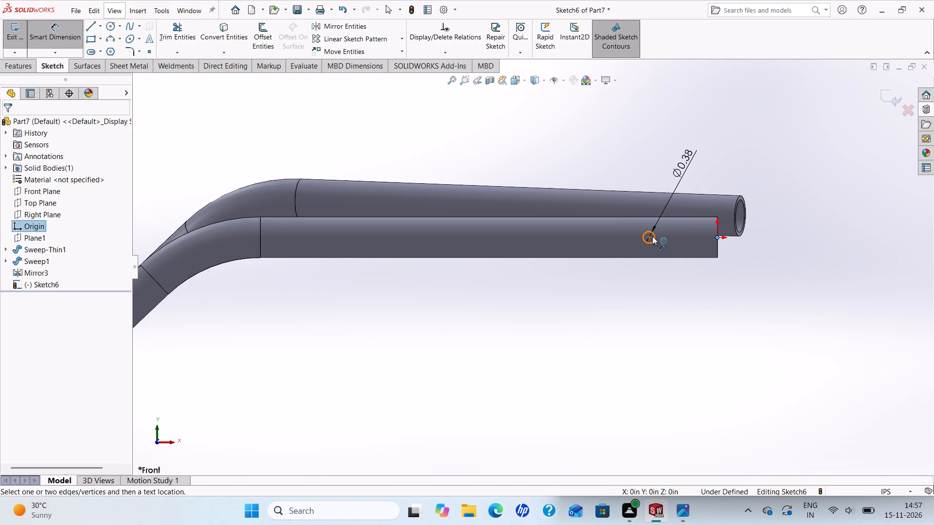
click(648, 236)
click(660, 295)
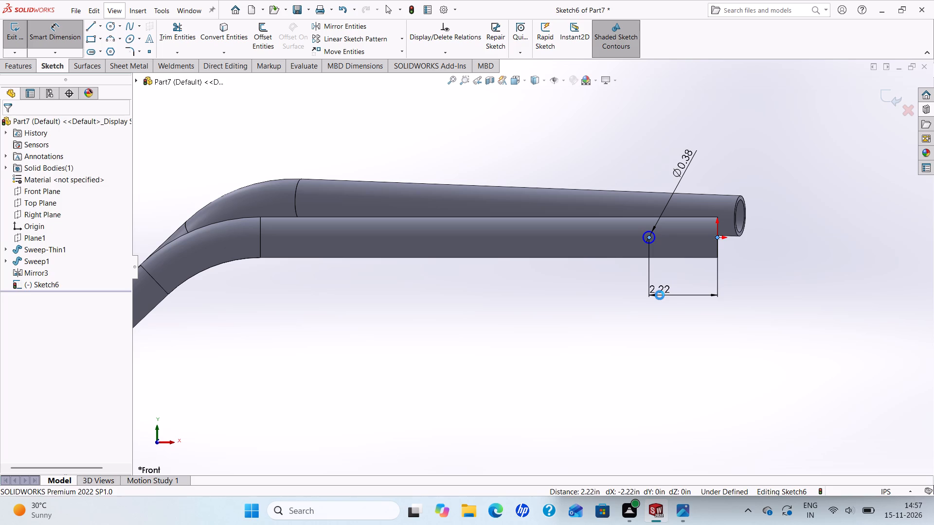
key(1)
key(Return)
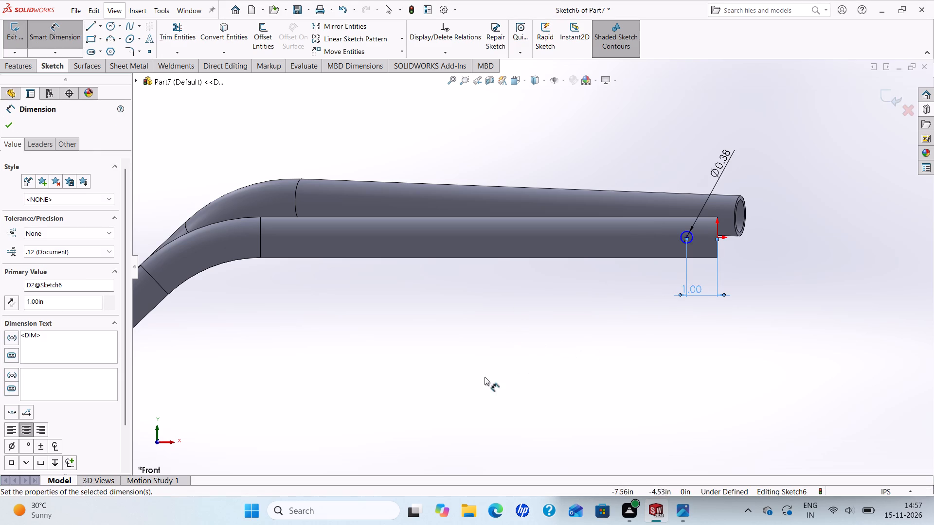
click(8, 127)
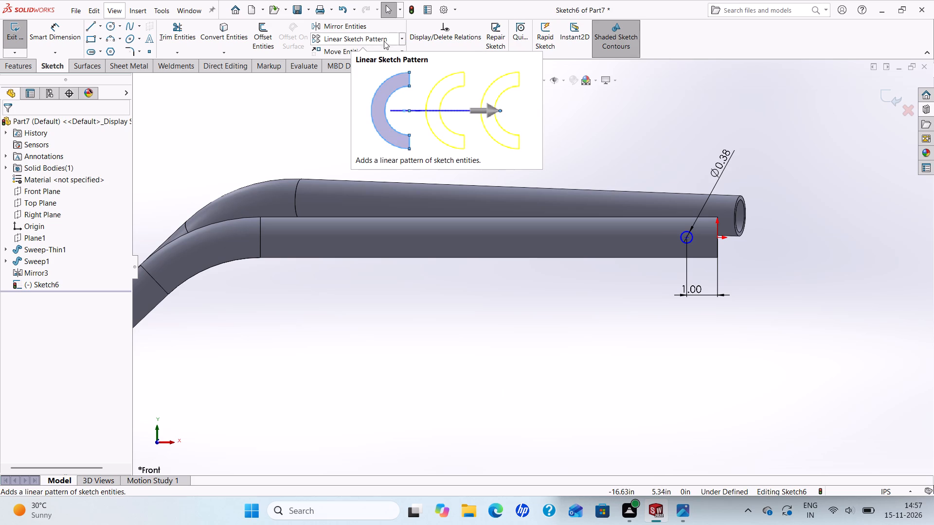
Create a linear sketch pattern of the circle along the reversed X-axis toward the bend, with 5 instances spaced 2 in apart.
click(367, 40)
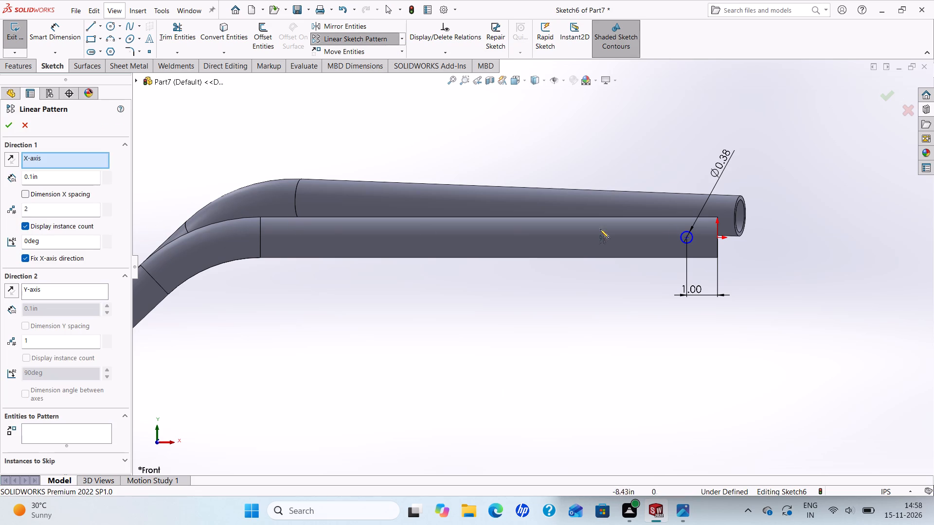
click(686, 236)
drag(41, 175, 0, 183)
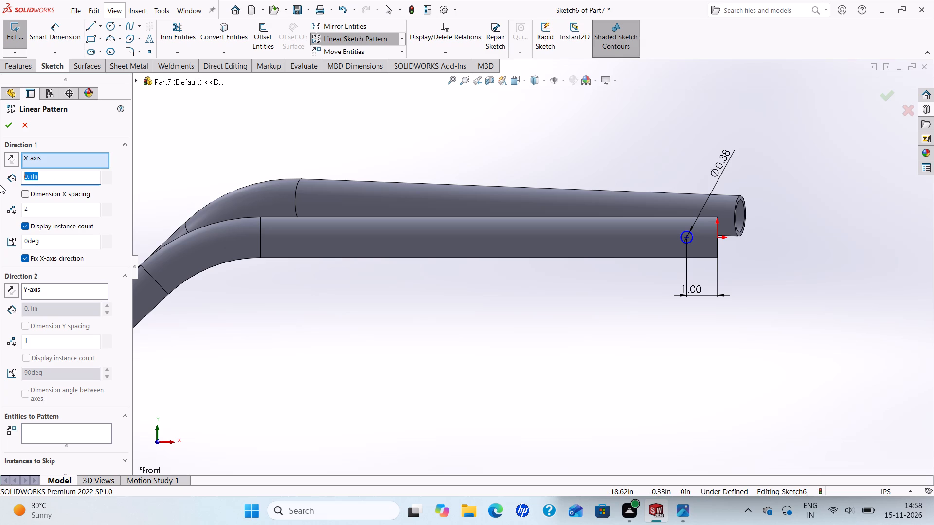
key(2)
key(Return)
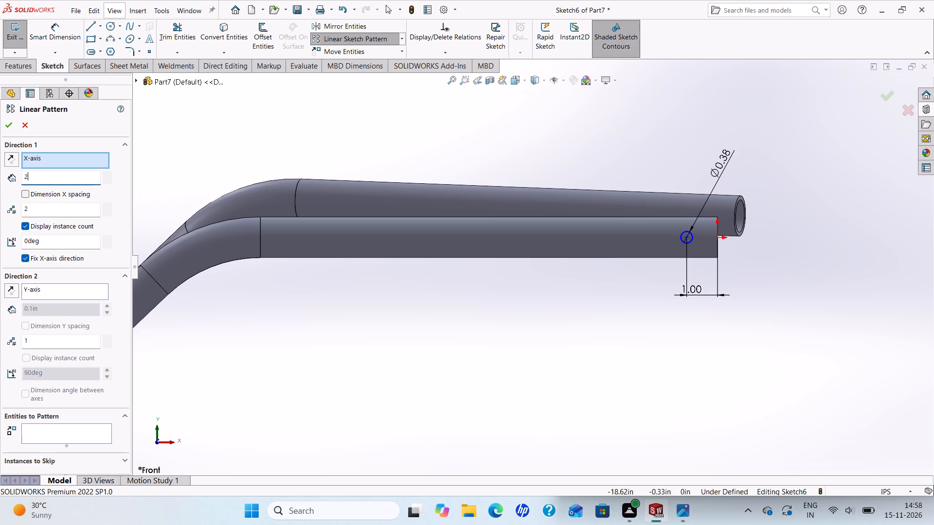
drag(31, 208, 25, 207)
drag(25, 207, 0, 224)
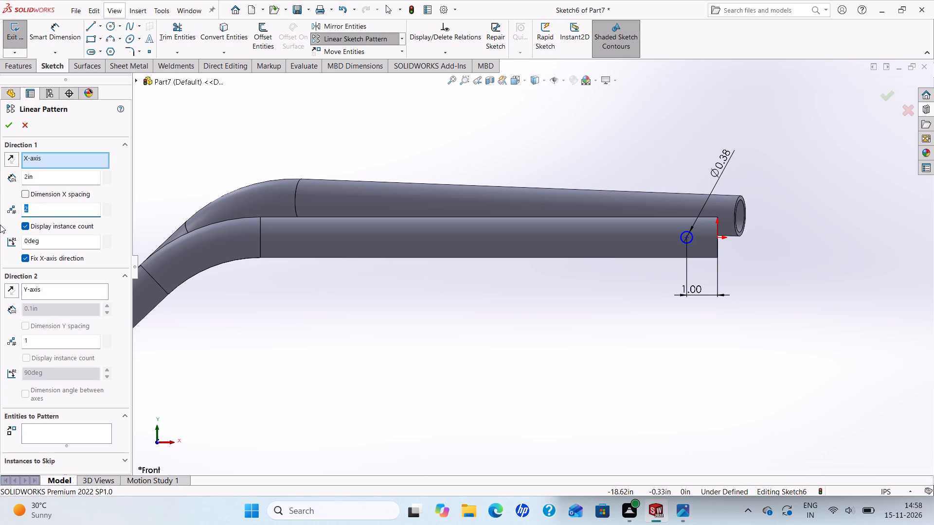
key(5)
key(Return)
click(38, 438)
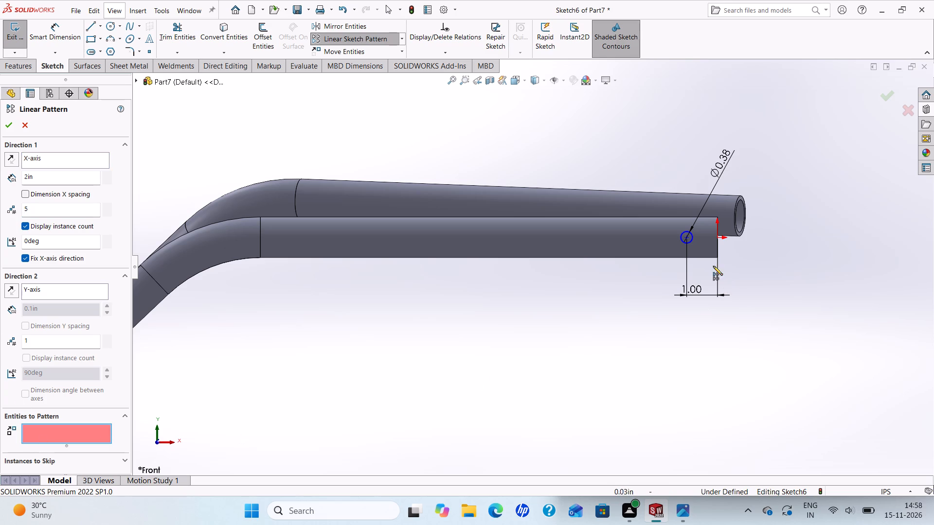
click(693, 241)
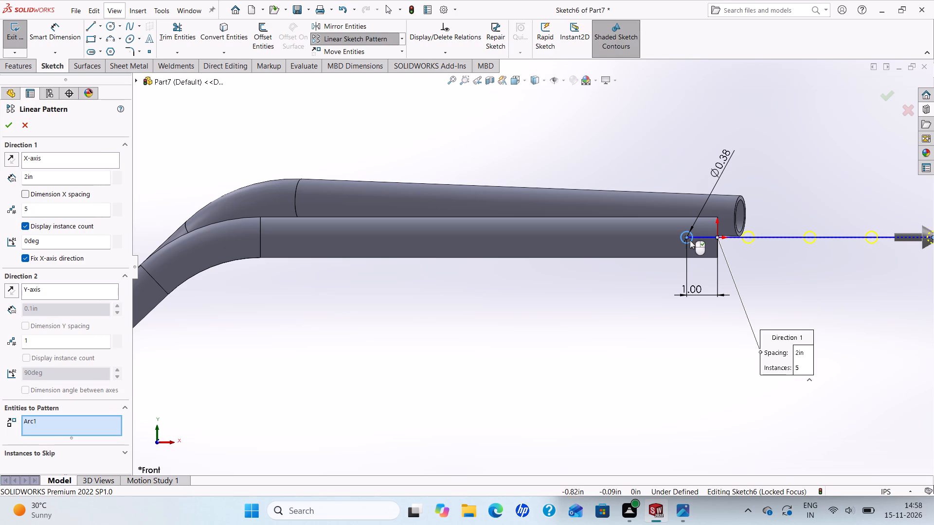
click(12, 156)
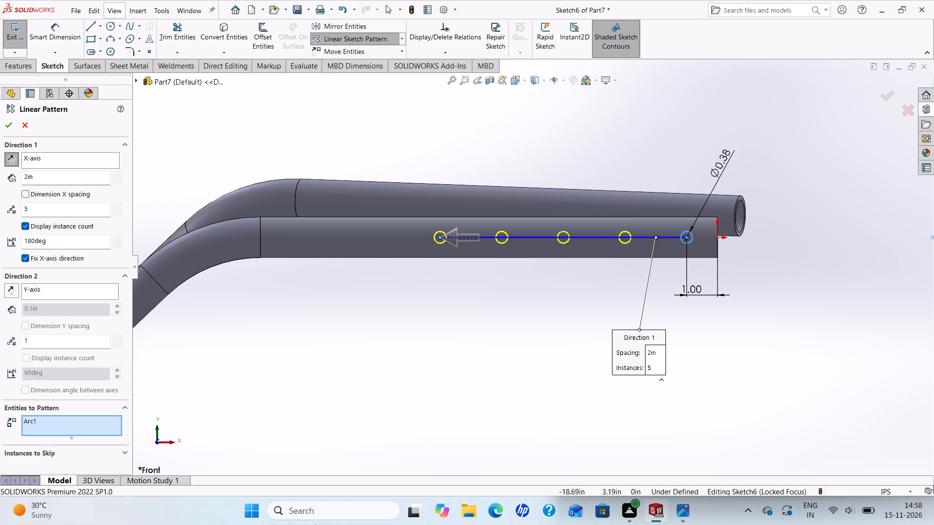
click(9, 125)
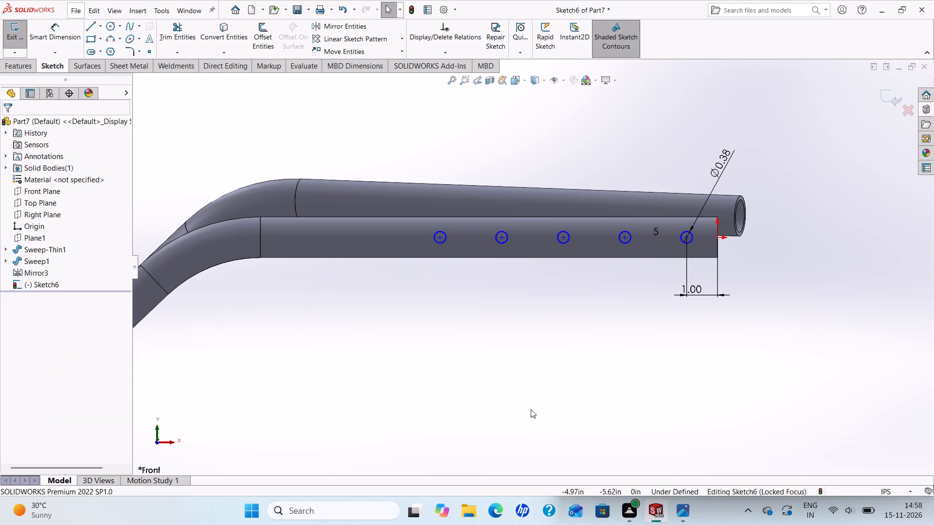
Add a horizontal relation between the original circle's centre and the origin.
ctrl+click(688, 237)
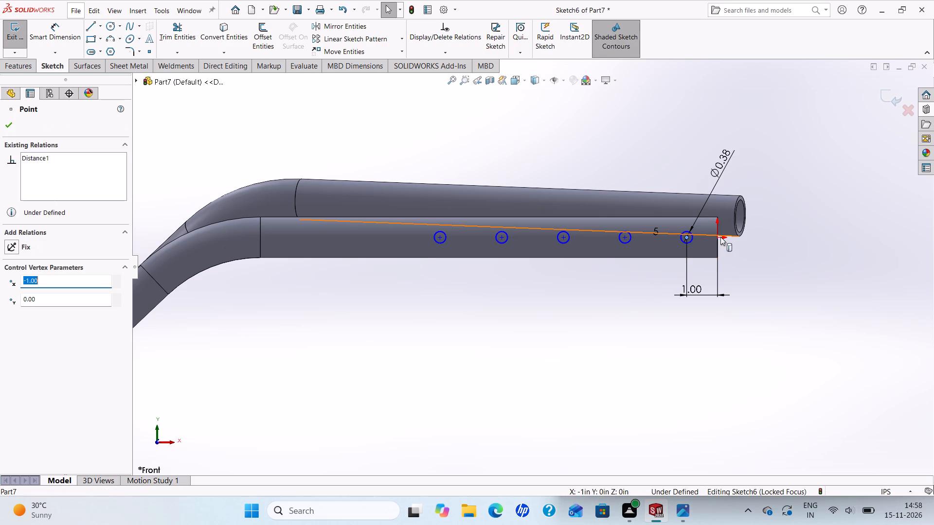
ctrl+click(718, 238)
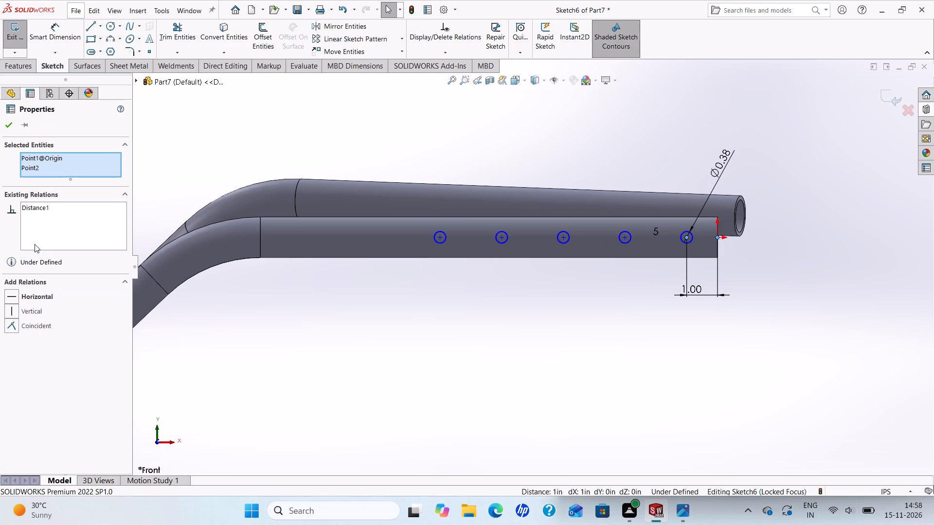
click(9, 295)
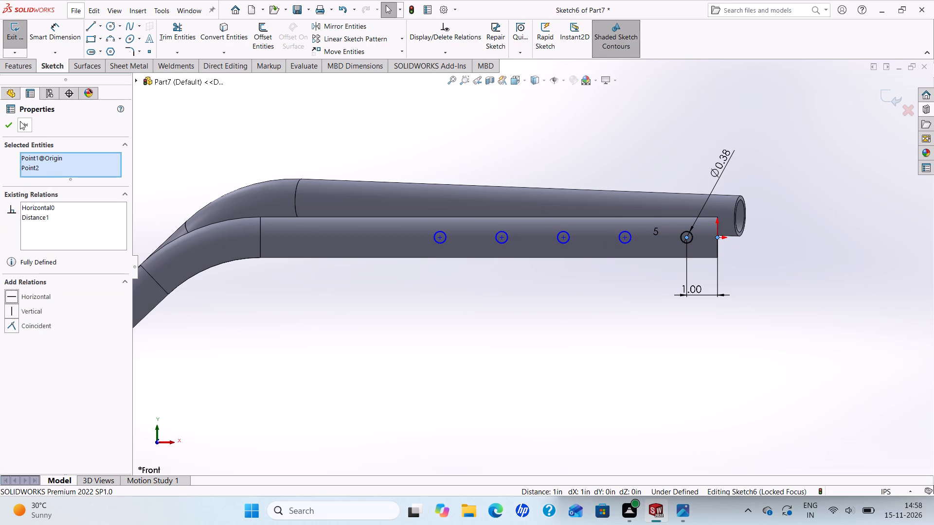
click(10, 122)
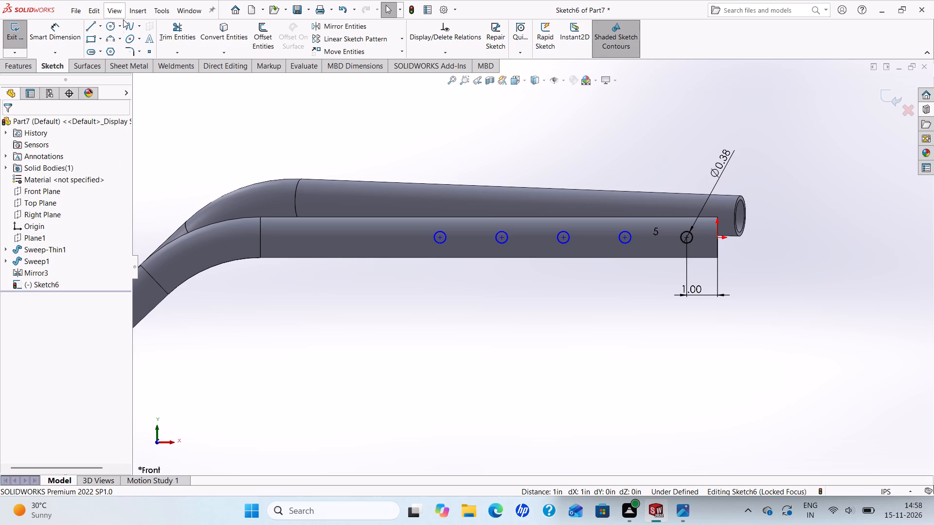
Dimension the spacing between the two patterned circles farthest from the tube's open end at 2.00 in.
click(55, 35)
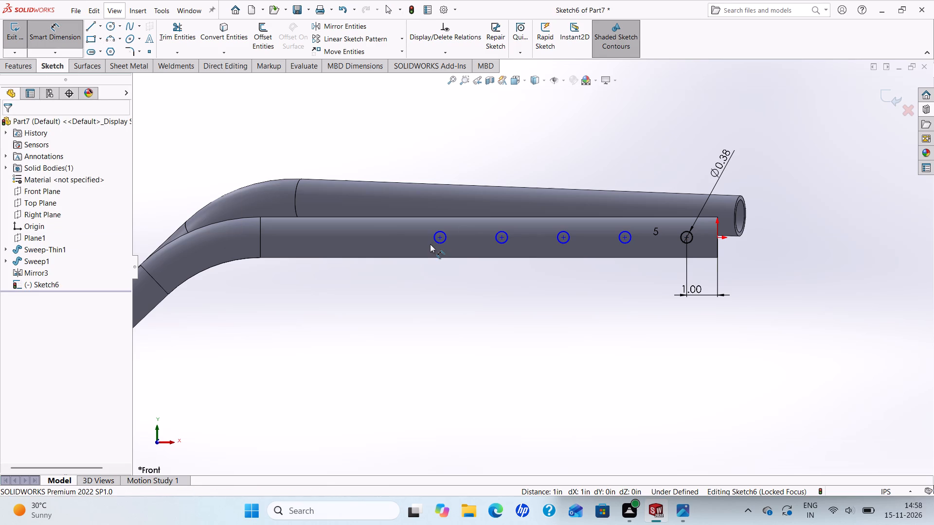
click(438, 238)
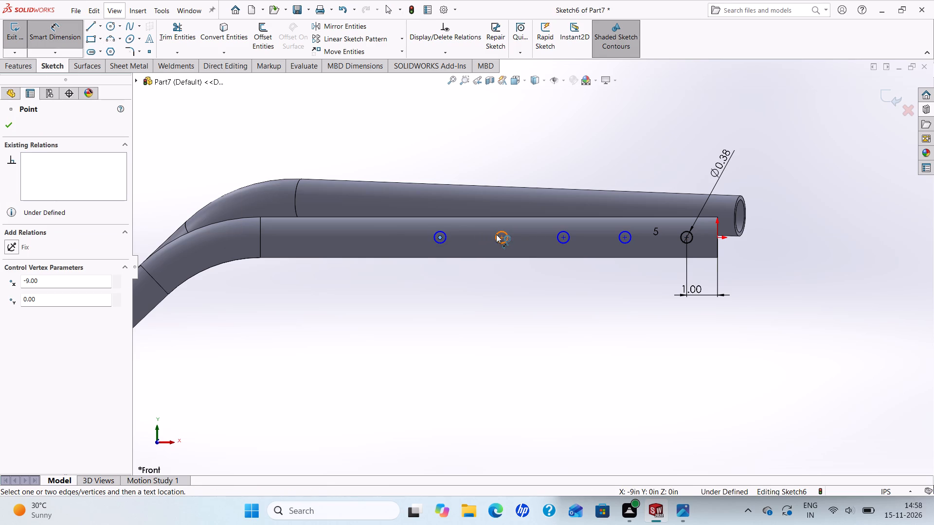
click(501, 235)
click(486, 287)
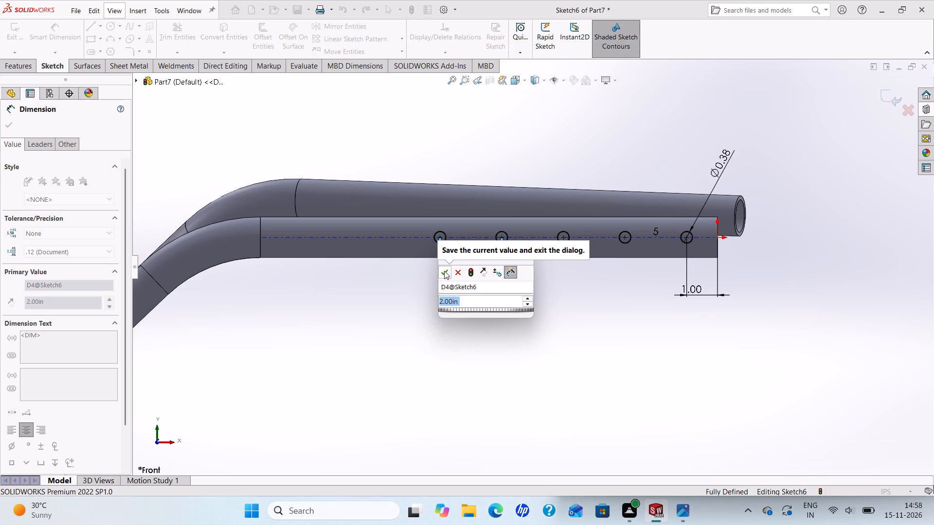
click(444, 271)
click(7, 121)
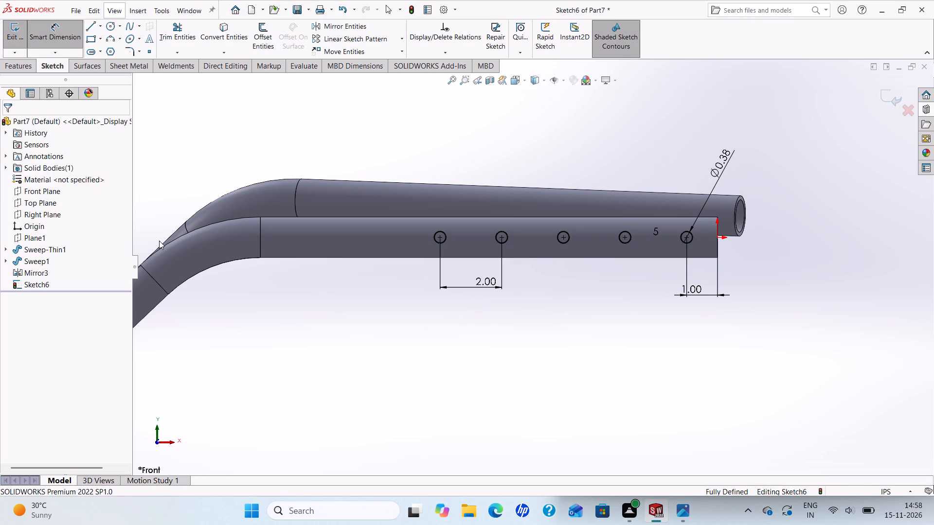
Extrude-cut the five circles with Through All in both Direction 1 and Direction 2.
click(16, 64)
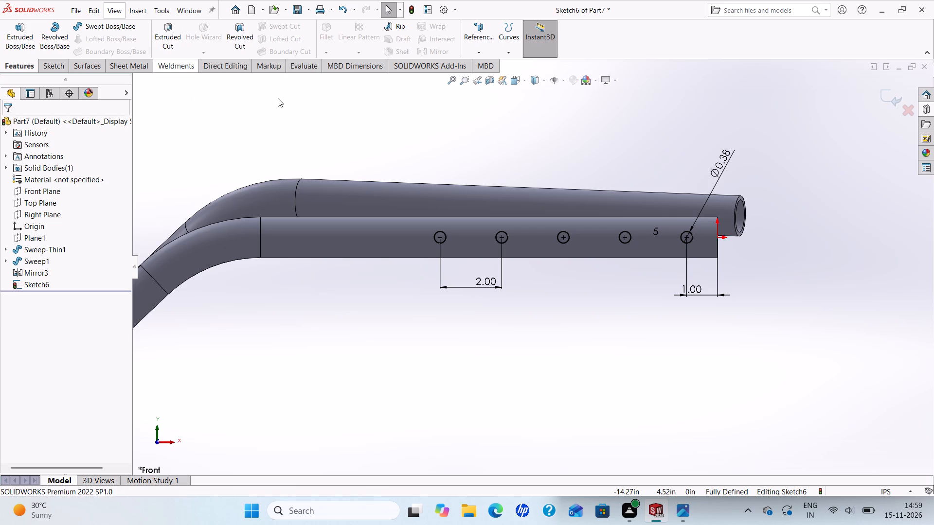
click(163, 39)
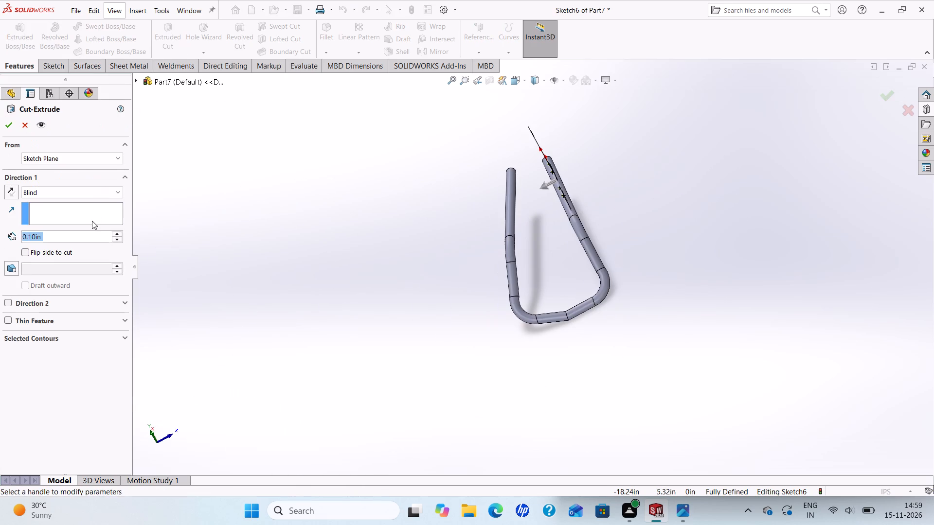
click(113, 194)
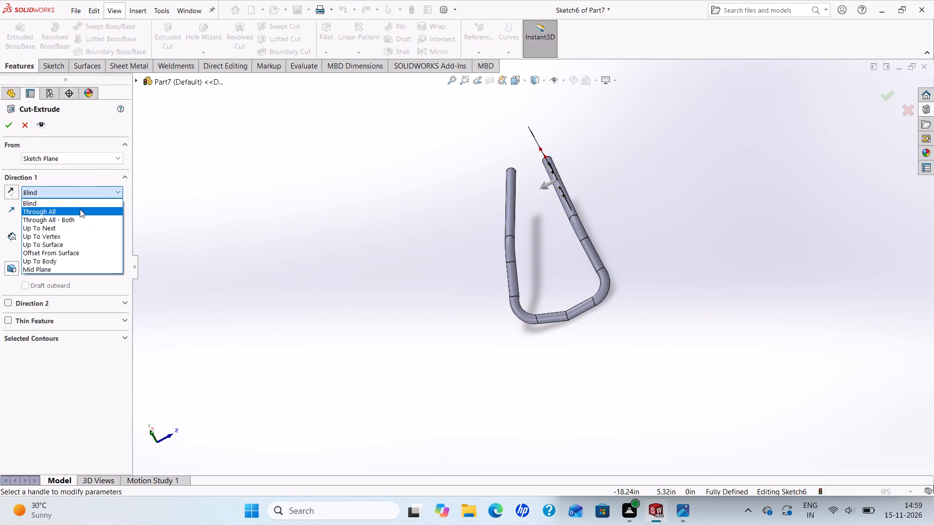
click(80, 209)
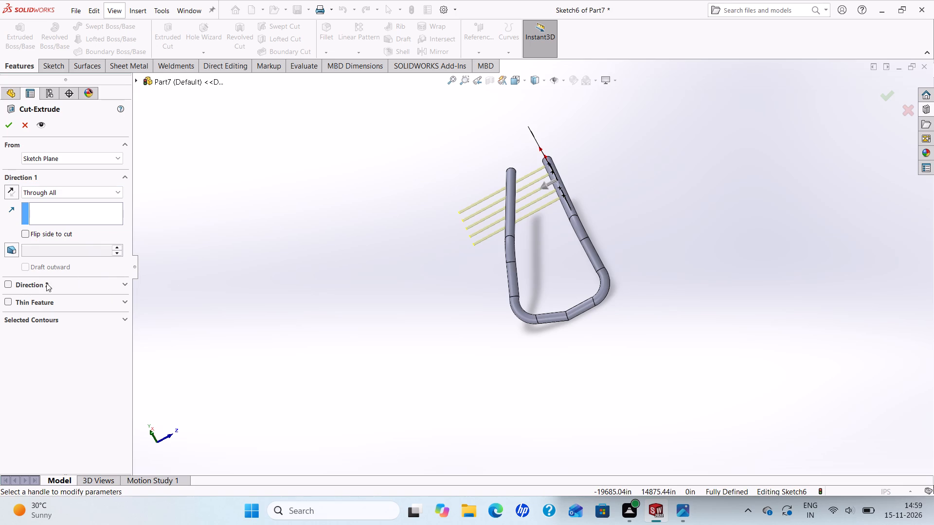
click(126, 285)
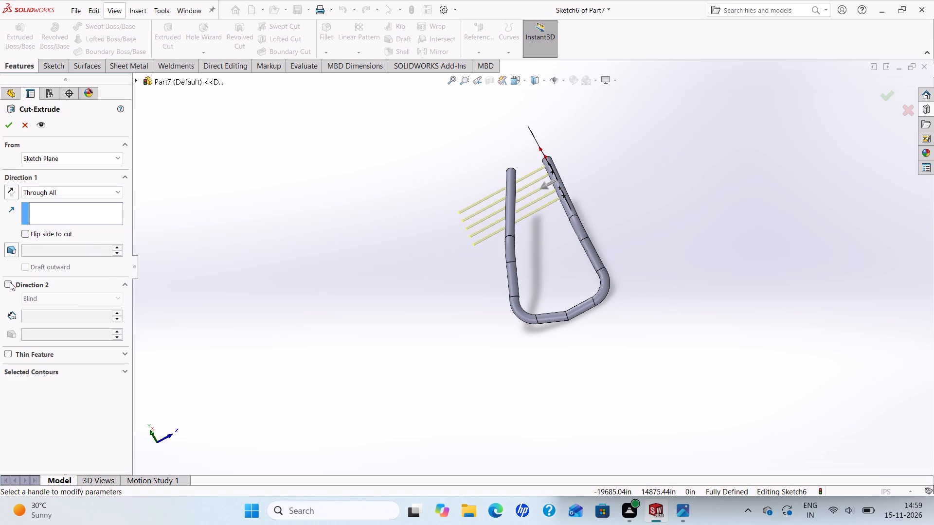
click(9, 282)
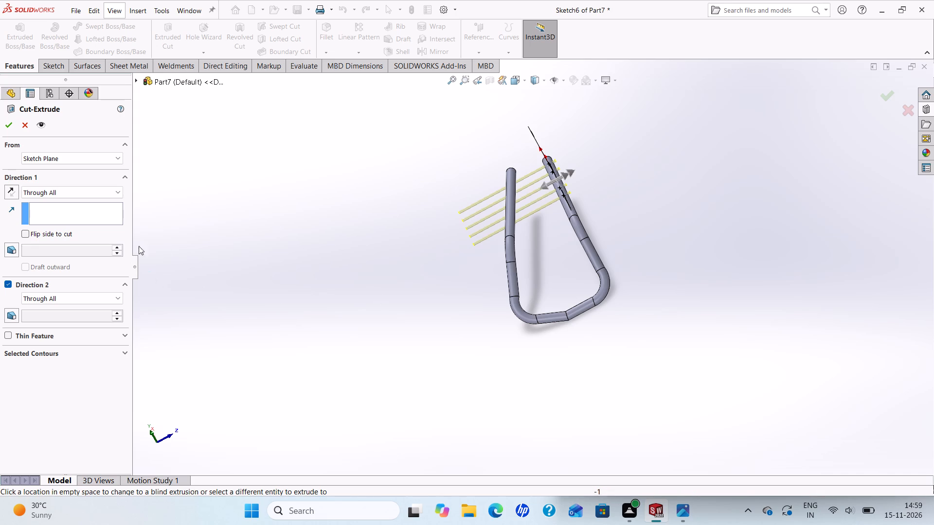
click(7, 125)
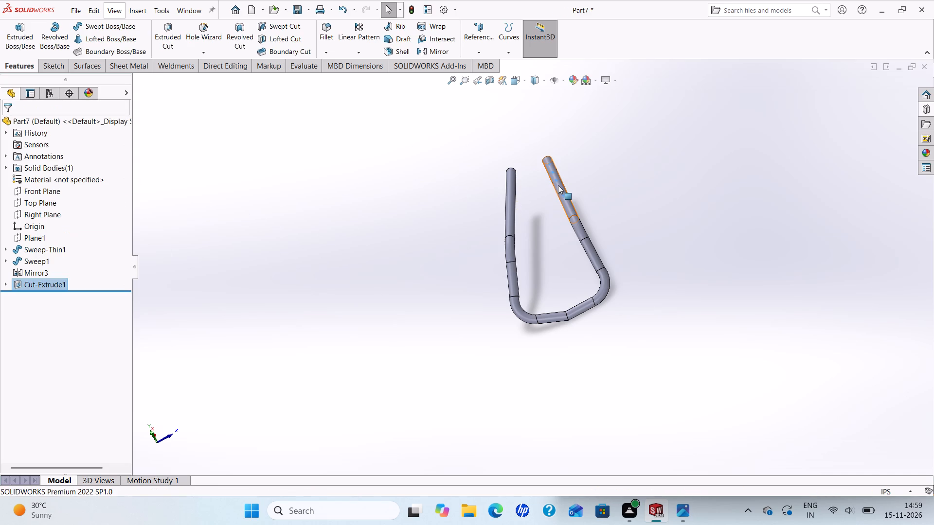
Inspect the five cut holes on the tube's straight leg and the opposite mirrored leg from several angles.
scroll(559, 188, down, 2)
middle_drag(475, 231, 509, 210)
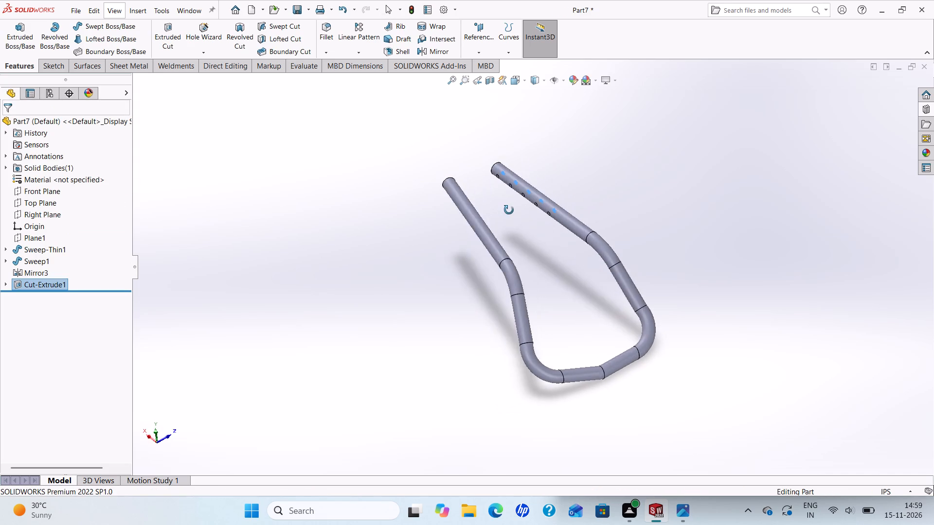
middle_drag(509, 210, 548, 181)
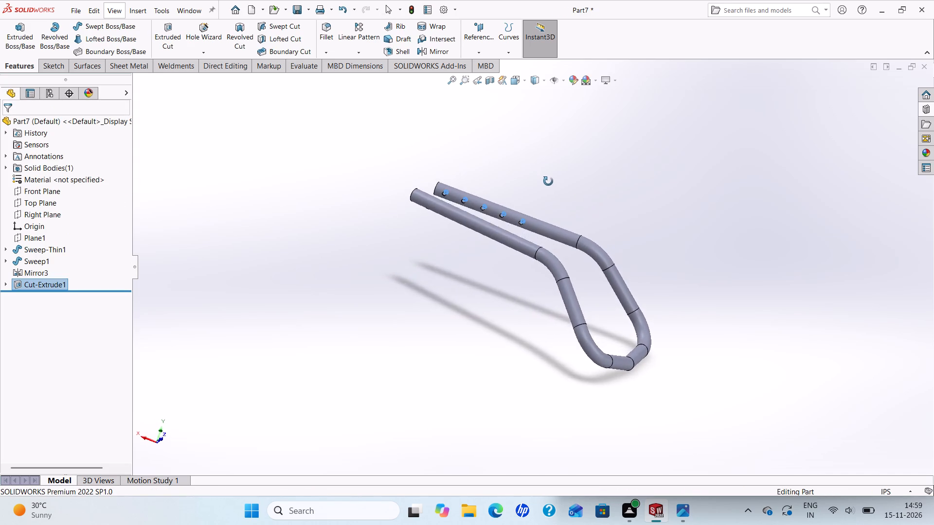
middle_drag(548, 181, 445, 209)
scroll(445, 209, down, 1)
scroll(558, 198, up, 2)
scroll(619, 213, down, 2)
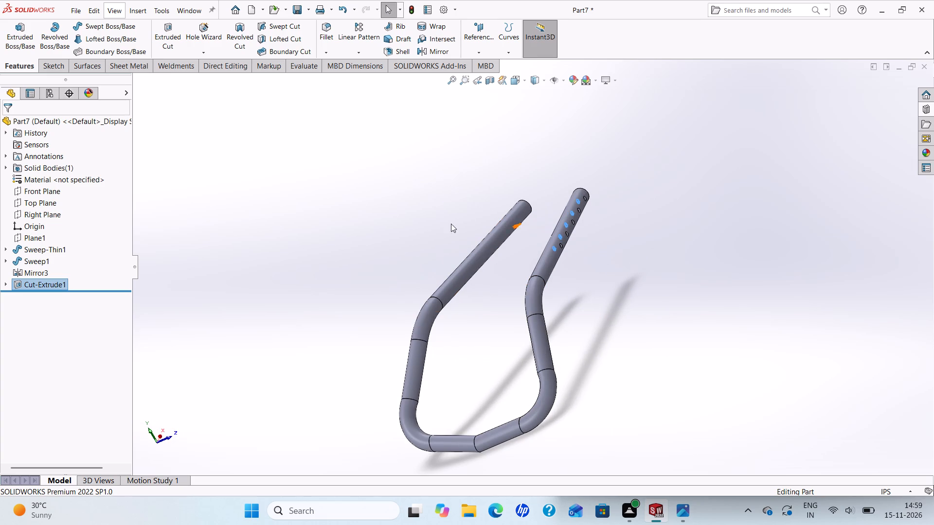
Edit the five-hole extruded cut so that Direction 1 uses the Through All - Both end condition.
right_click(32, 284)
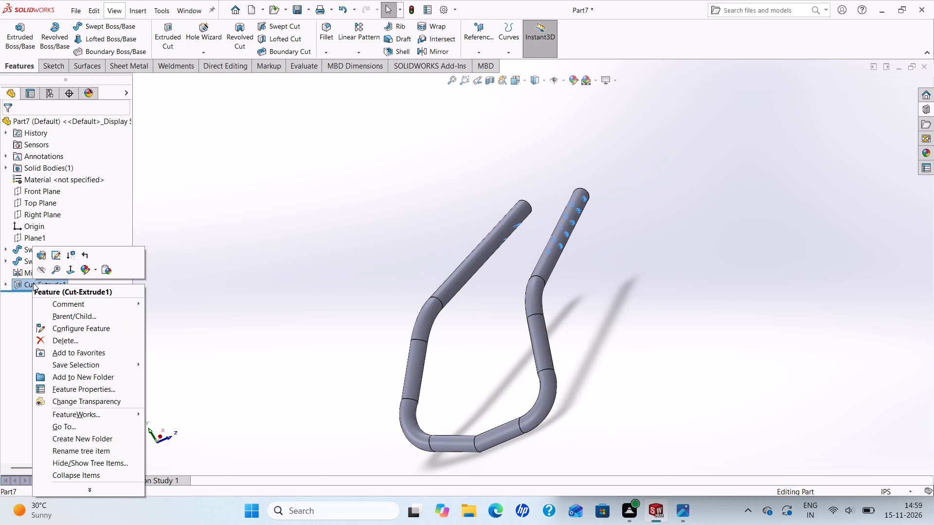
click(41, 255)
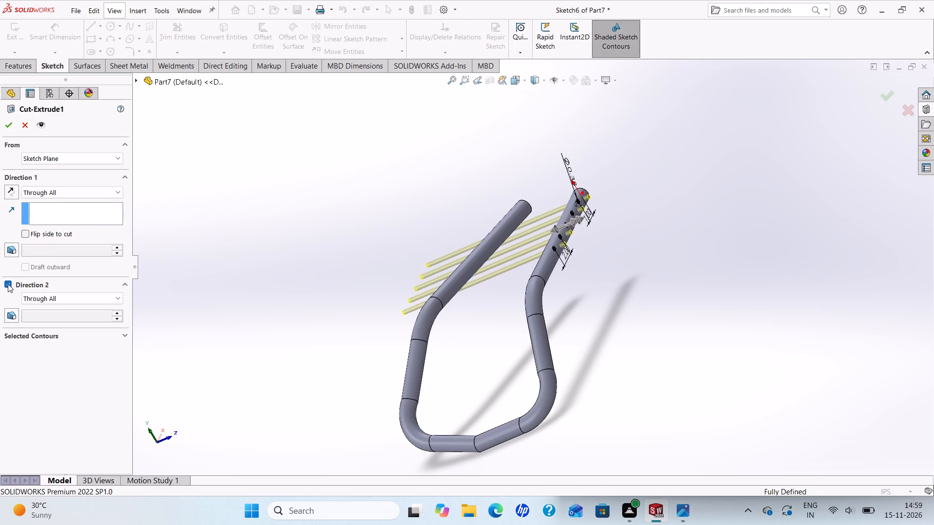
click(7, 281)
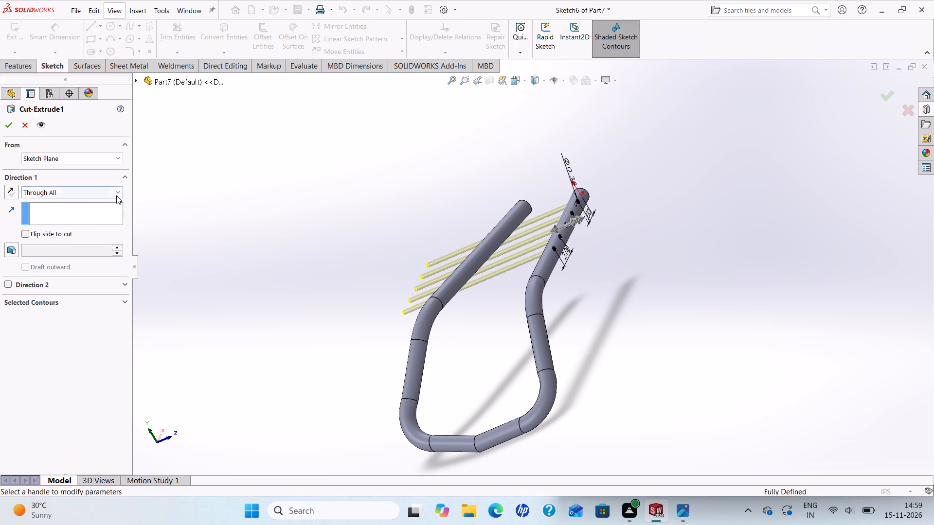
right_click(116, 195)
right_click(116, 194)
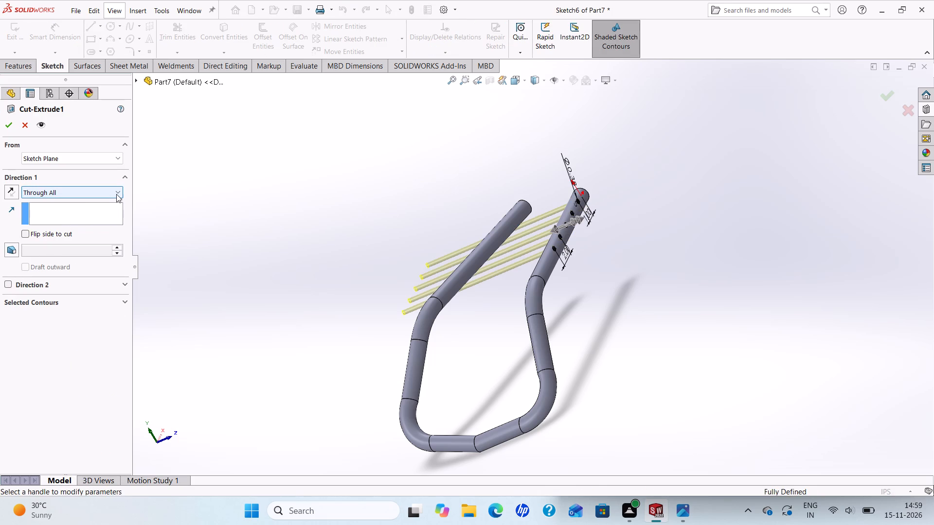
right_click(119, 192)
click(119, 192)
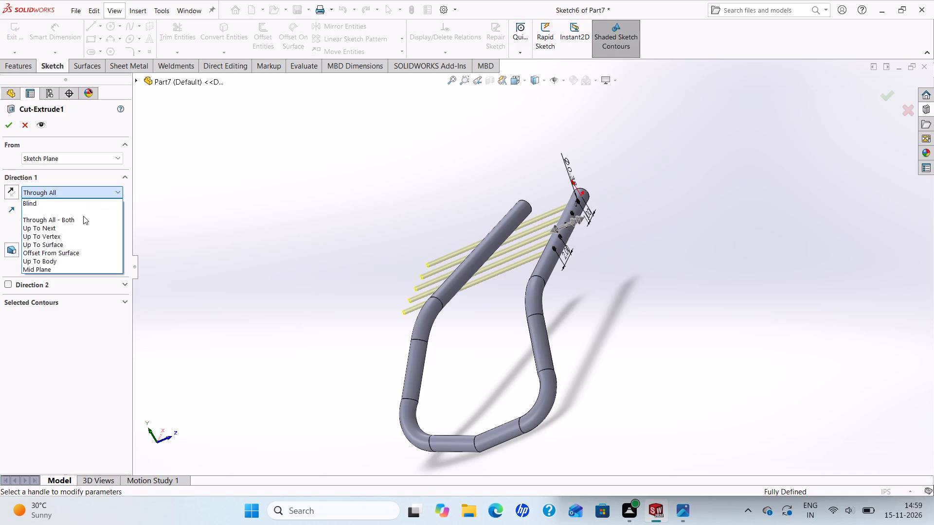
click(77, 220)
middle_drag(324, 229, 352, 233)
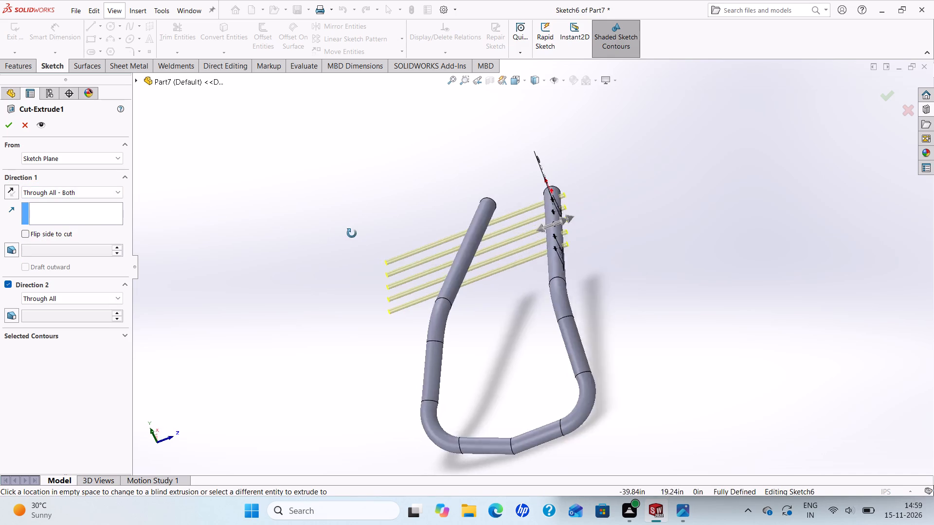
middle_drag(352, 233, 399, 215)
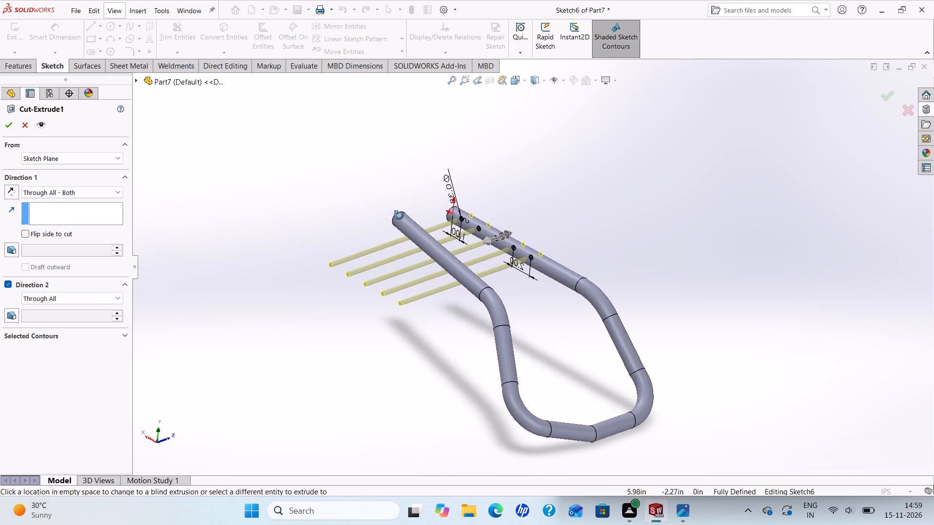
middle_drag(399, 215, 350, 245)
scroll(351, 245, down, 1)
scroll(442, 221, up, 1)
scroll(513, 251, up, 2)
scroll(538, 261, down, 2)
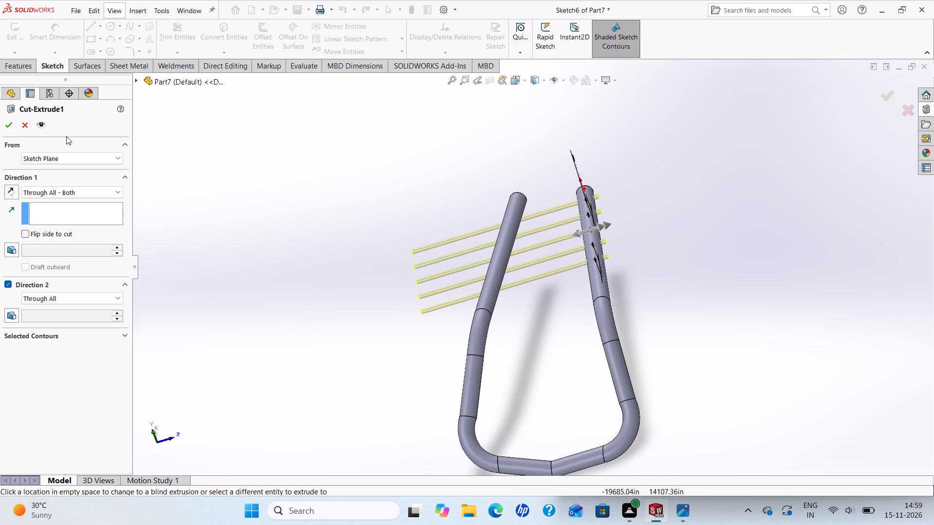
click(9, 127)
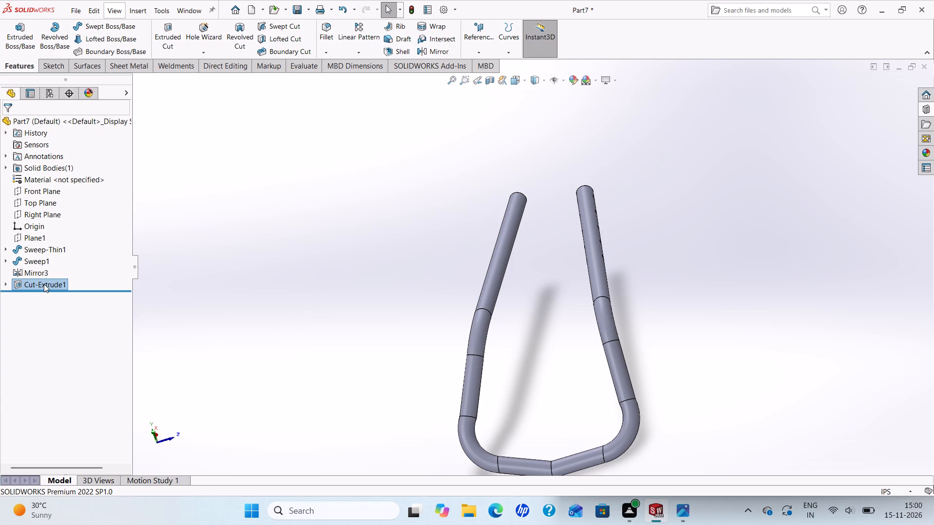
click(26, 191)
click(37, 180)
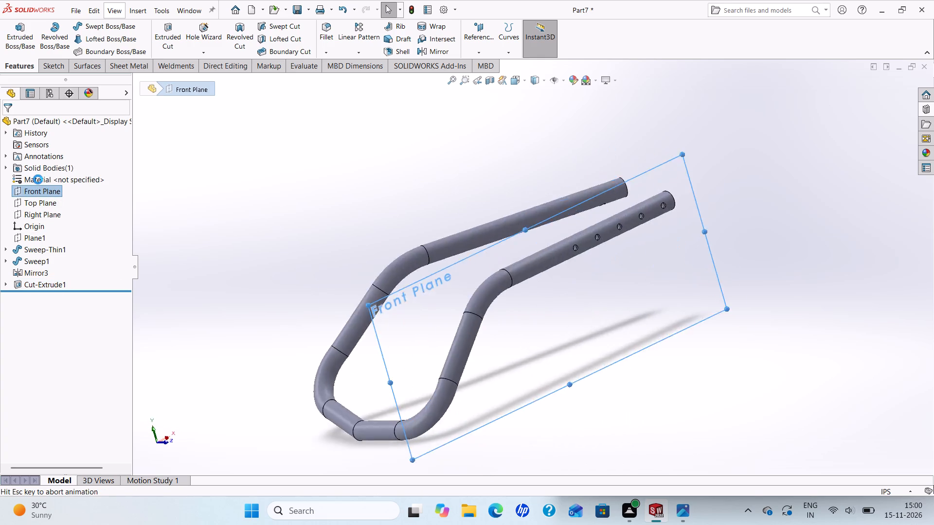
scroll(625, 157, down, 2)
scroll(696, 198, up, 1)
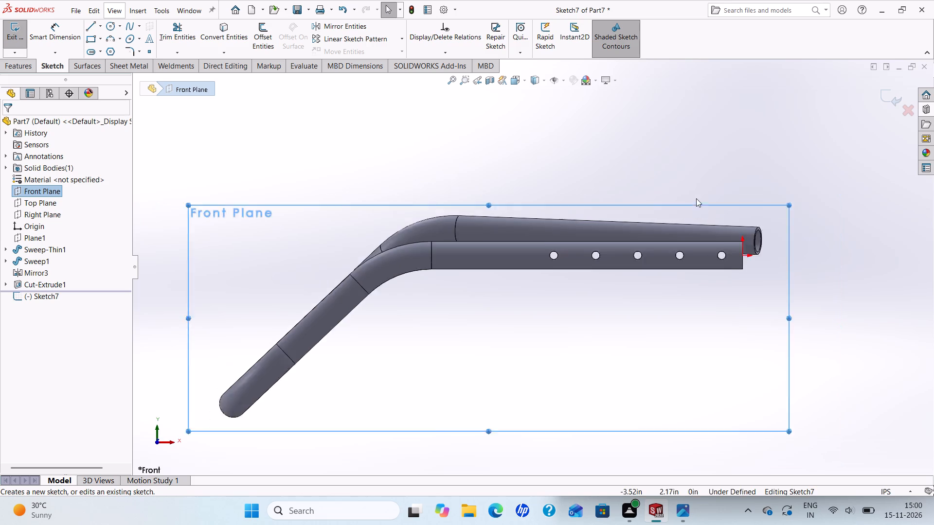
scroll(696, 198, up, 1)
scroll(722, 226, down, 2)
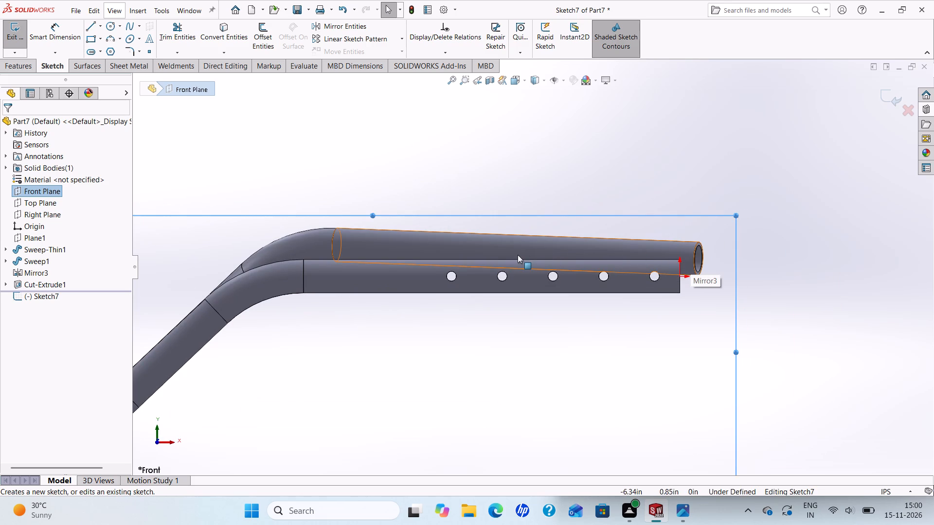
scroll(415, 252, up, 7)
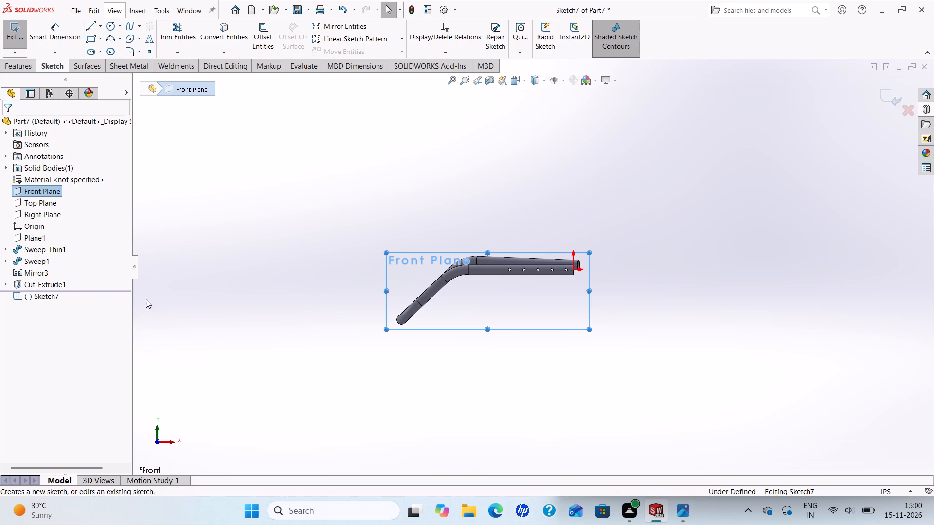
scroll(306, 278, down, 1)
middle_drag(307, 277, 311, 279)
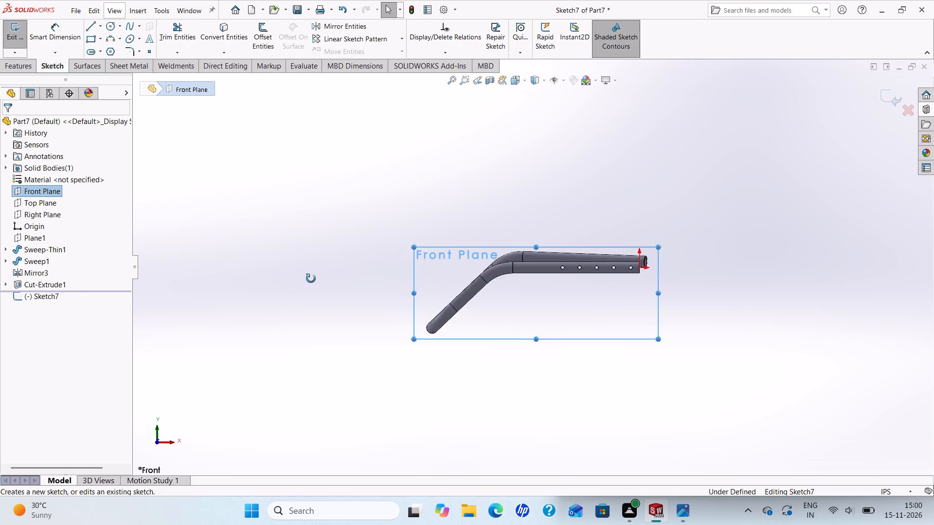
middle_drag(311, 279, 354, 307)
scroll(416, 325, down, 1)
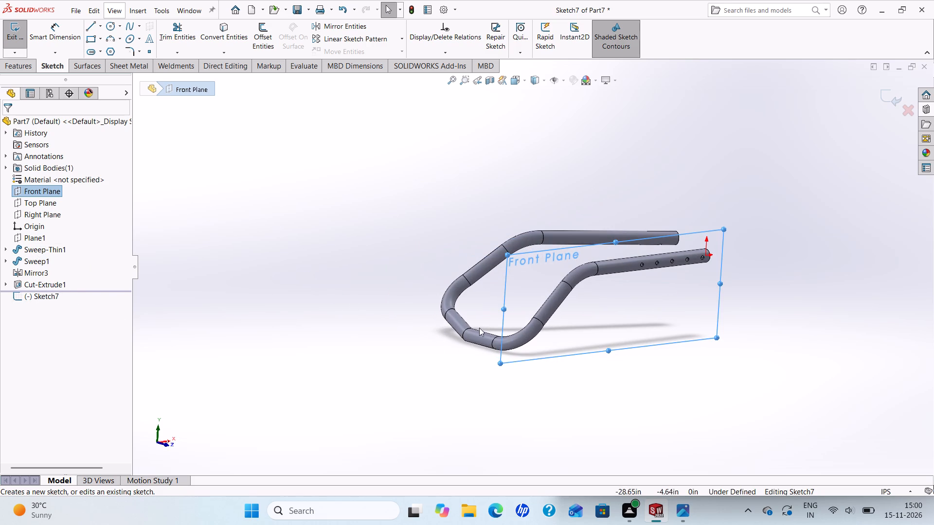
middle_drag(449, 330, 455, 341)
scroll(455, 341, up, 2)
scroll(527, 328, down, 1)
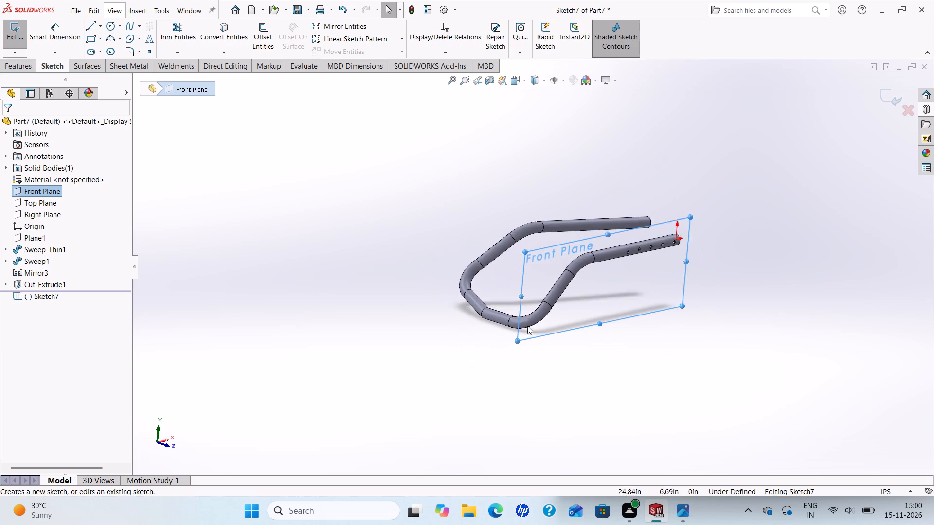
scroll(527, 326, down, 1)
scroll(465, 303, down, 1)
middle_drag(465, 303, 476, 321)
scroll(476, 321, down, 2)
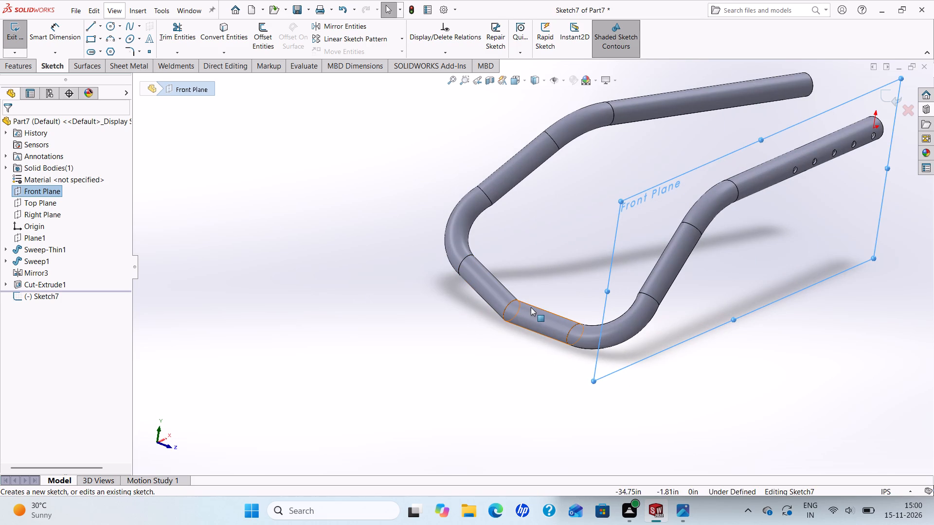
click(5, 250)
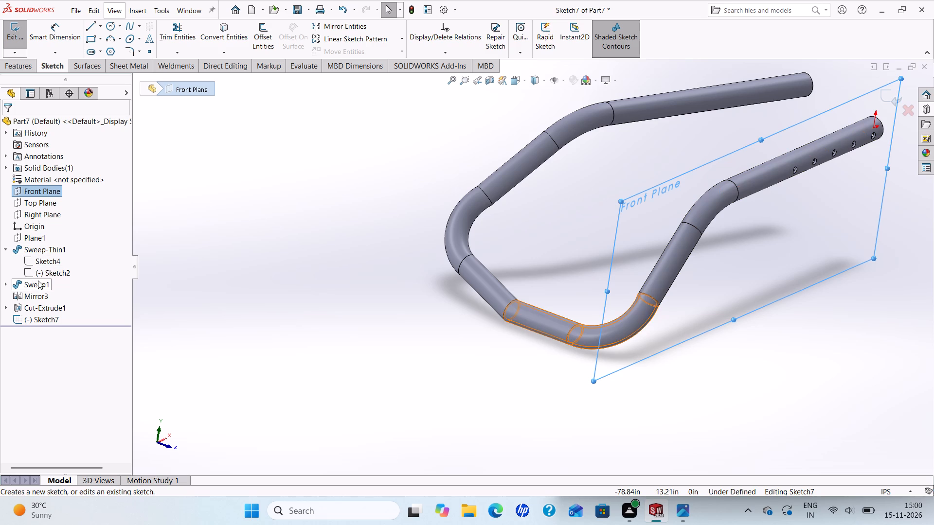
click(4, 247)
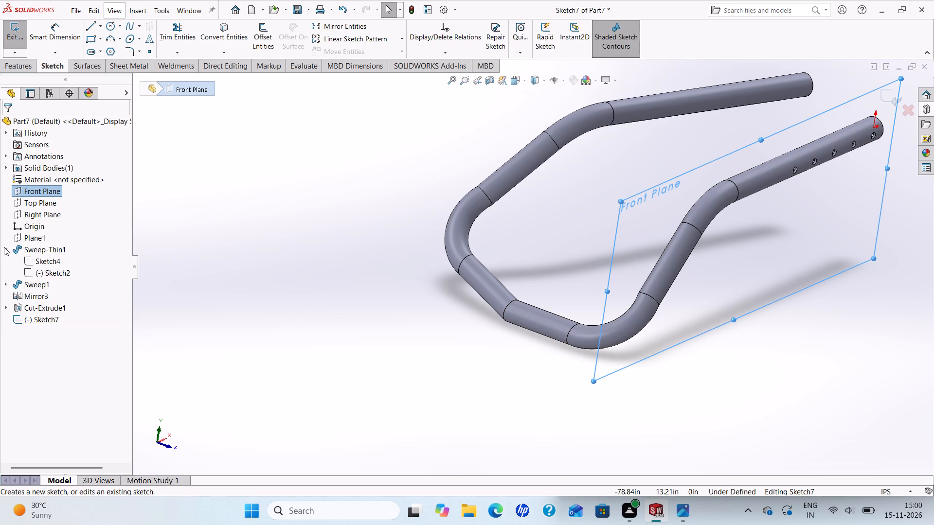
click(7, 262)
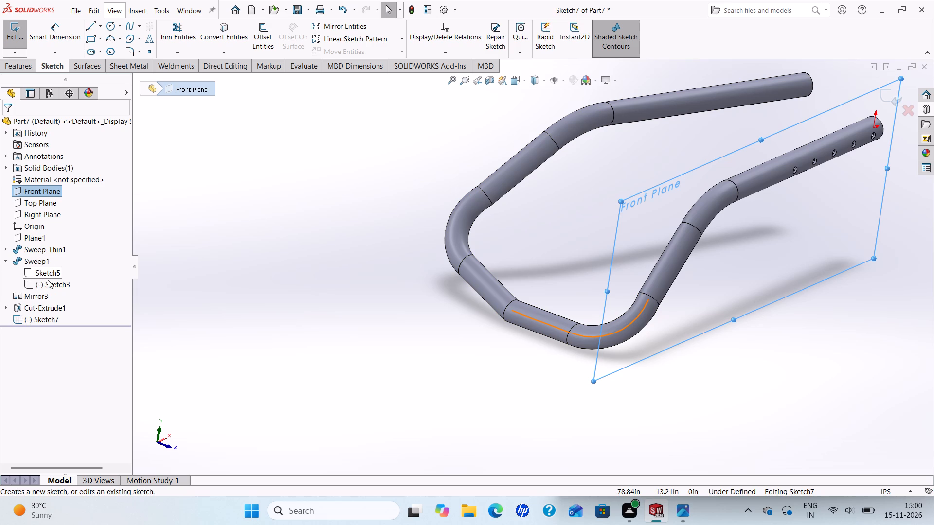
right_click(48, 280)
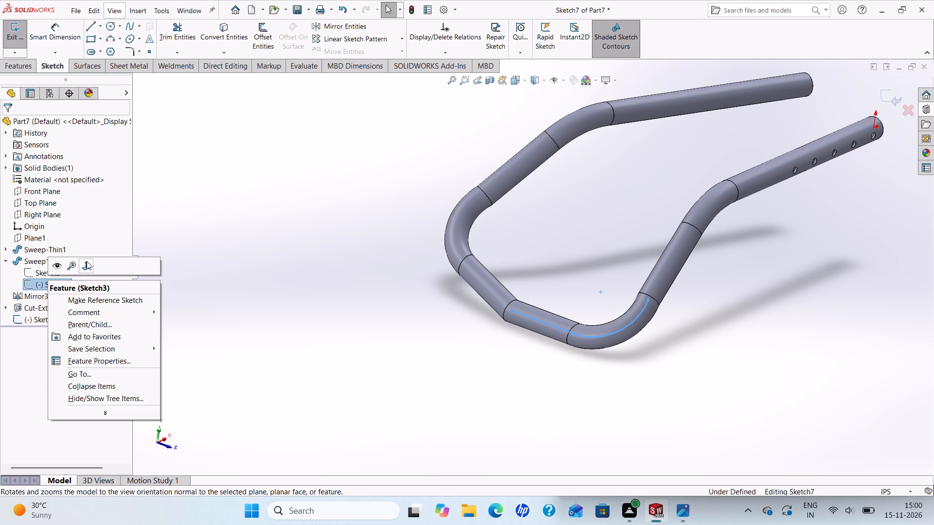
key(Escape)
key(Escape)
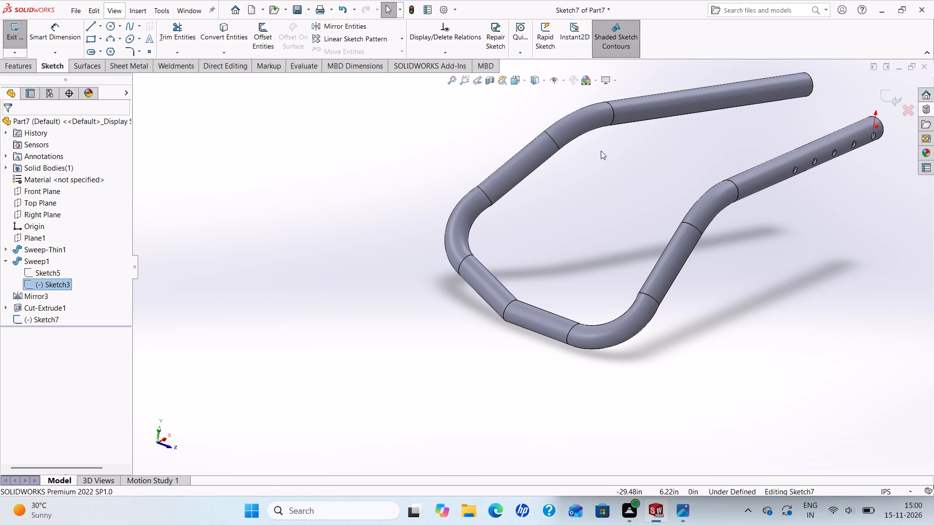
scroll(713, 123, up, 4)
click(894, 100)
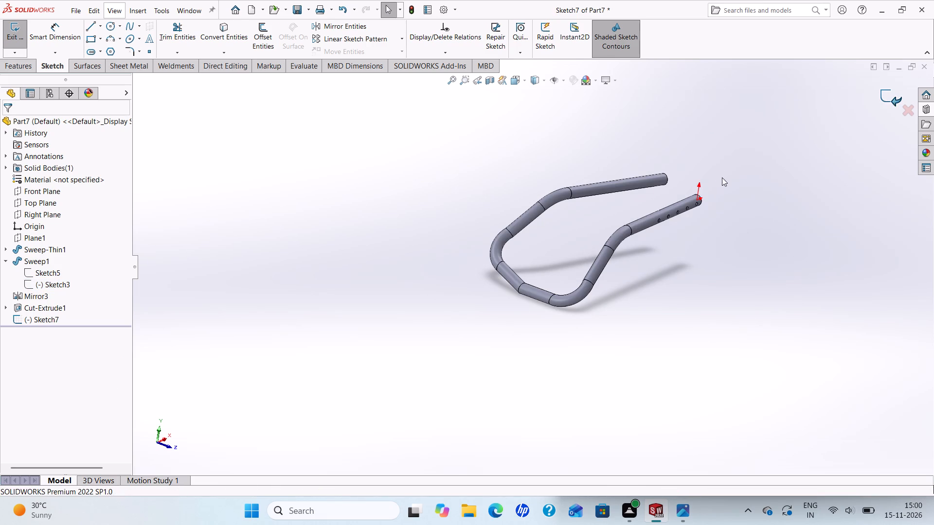
Edit Sweep1's path sketch, Sketch3, and delete the vertical straight line tangent to the arc.
right_click(51, 285)
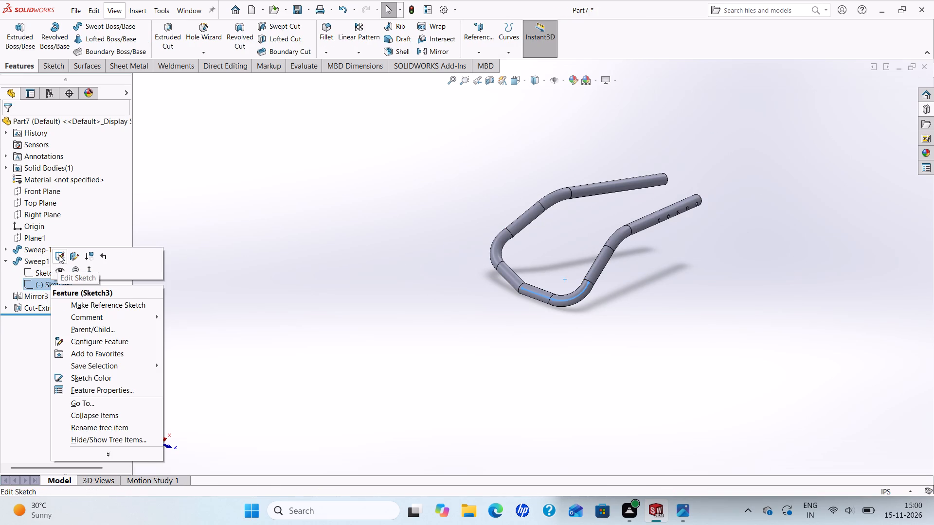
click(59, 255)
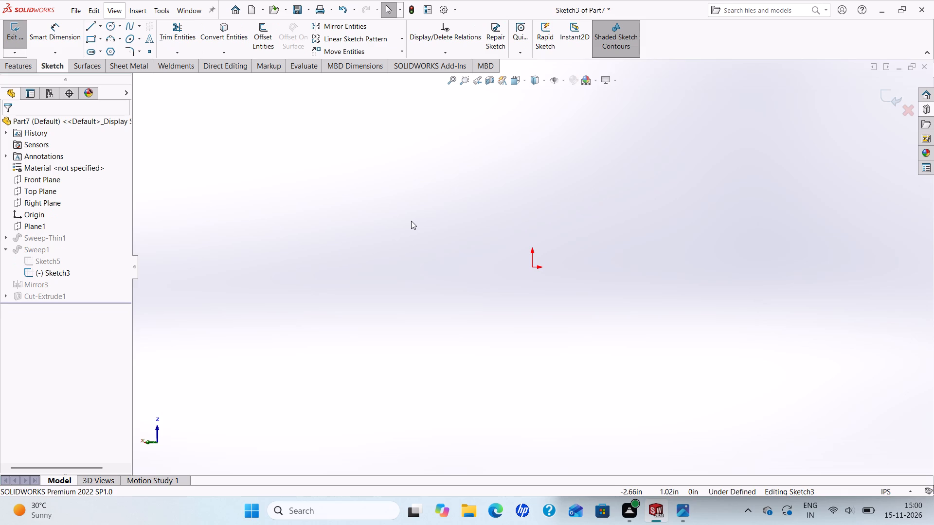
scroll(544, 188, up, 5)
scroll(689, 219, up, 3)
scroll(808, 336, up, 2)
scroll(808, 336, down, 3)
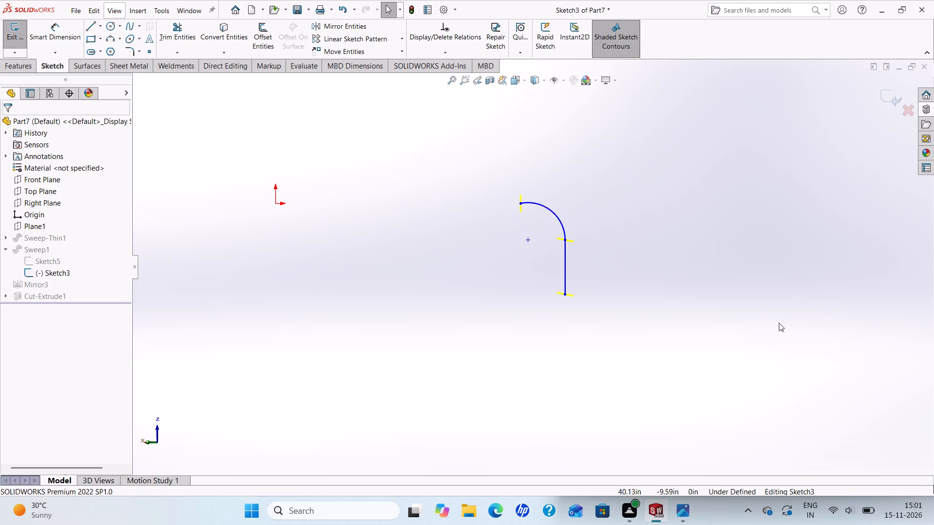
scroll(612, 273, down, 3)
scroll(529, 237, down, 3)
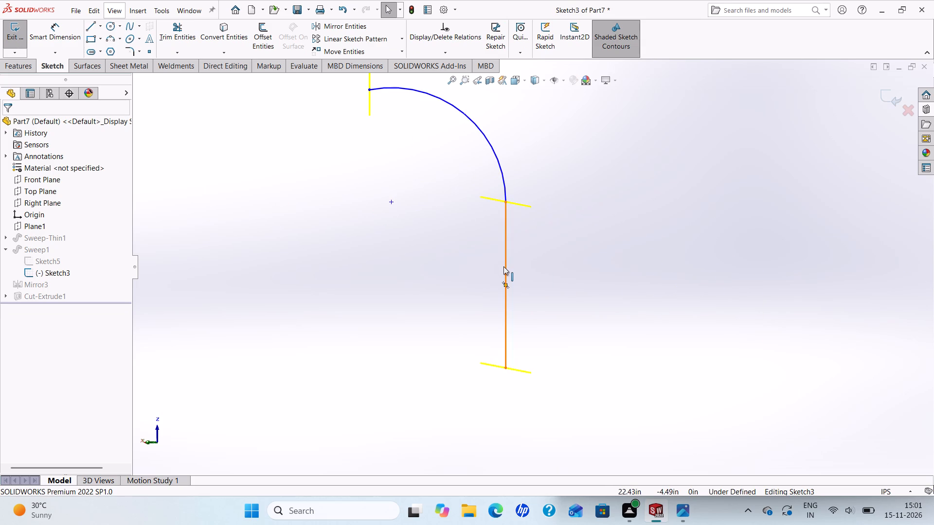
click(503, 266)
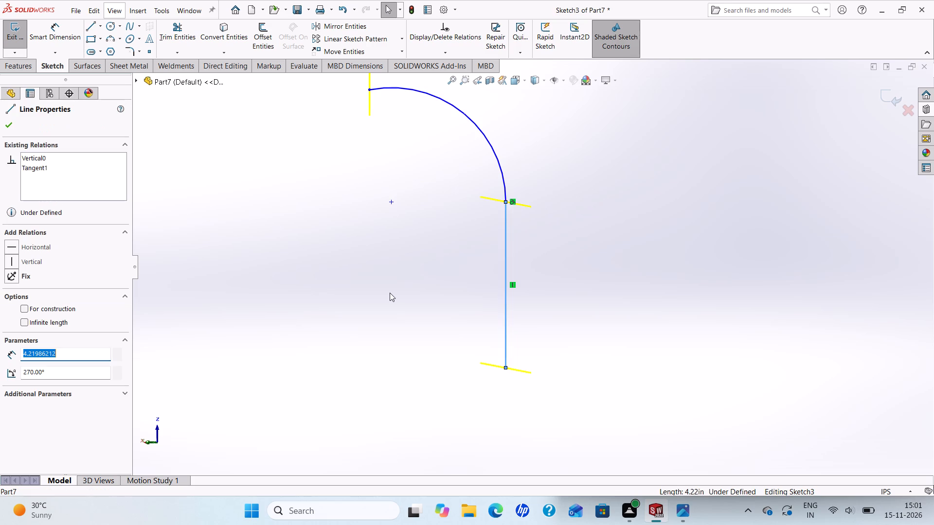
key(Delete)
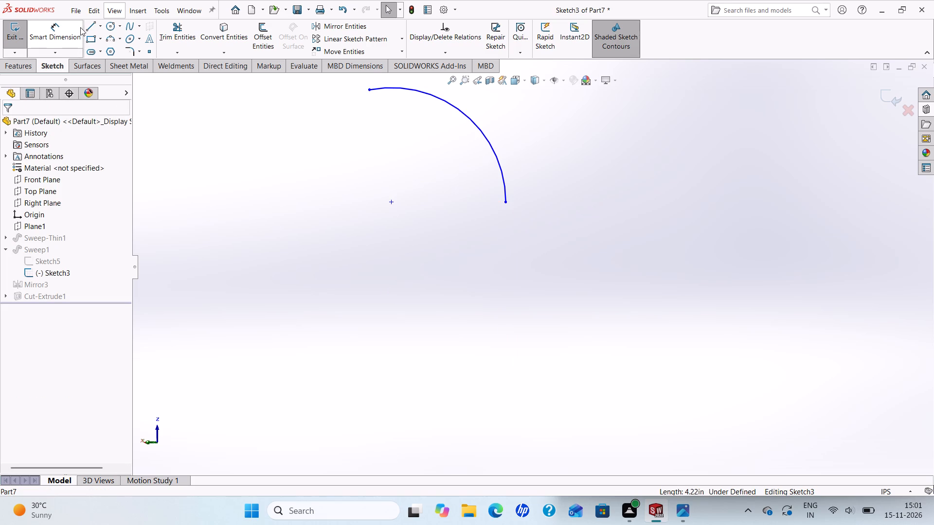
Sketch a slightly slanted line about 3.53 in long downward from the arc's lower endpoint in Sketch3.
click(86, 26)
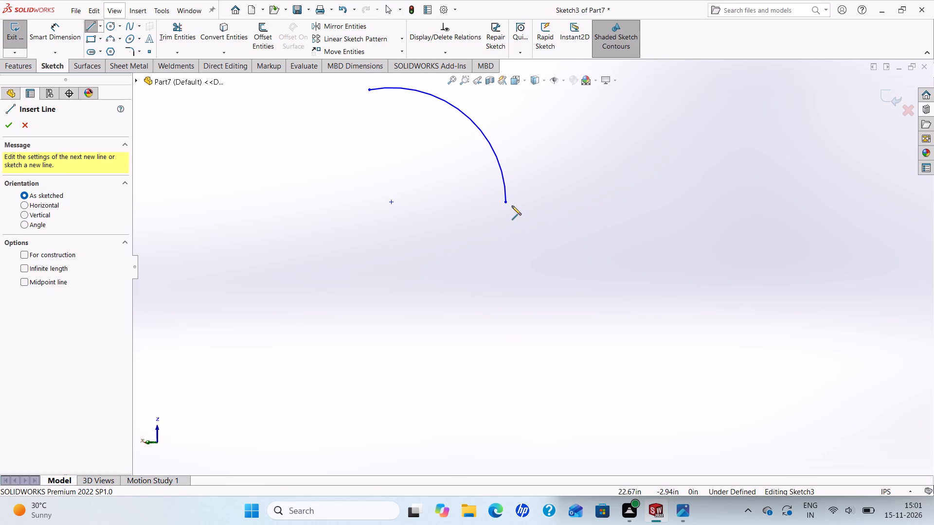
click(508, 204)
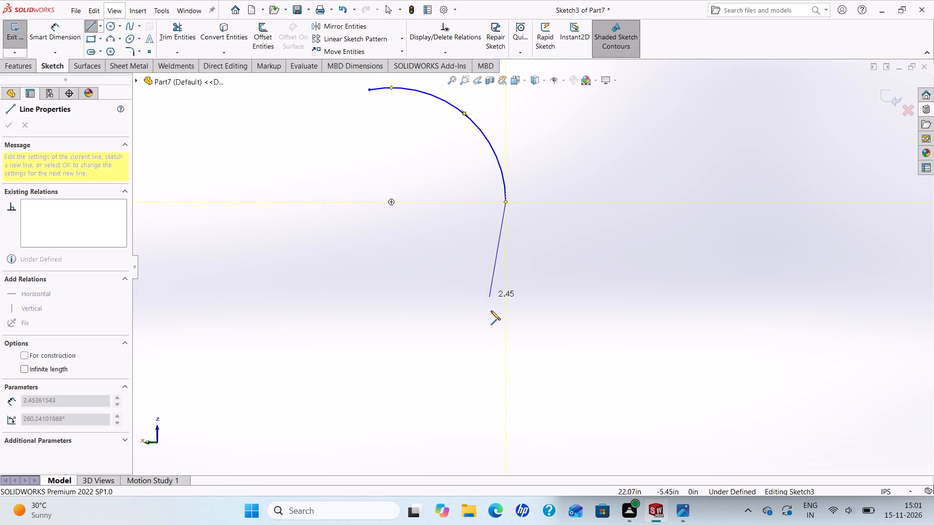
click(493, 340)
right_click(493, 340)
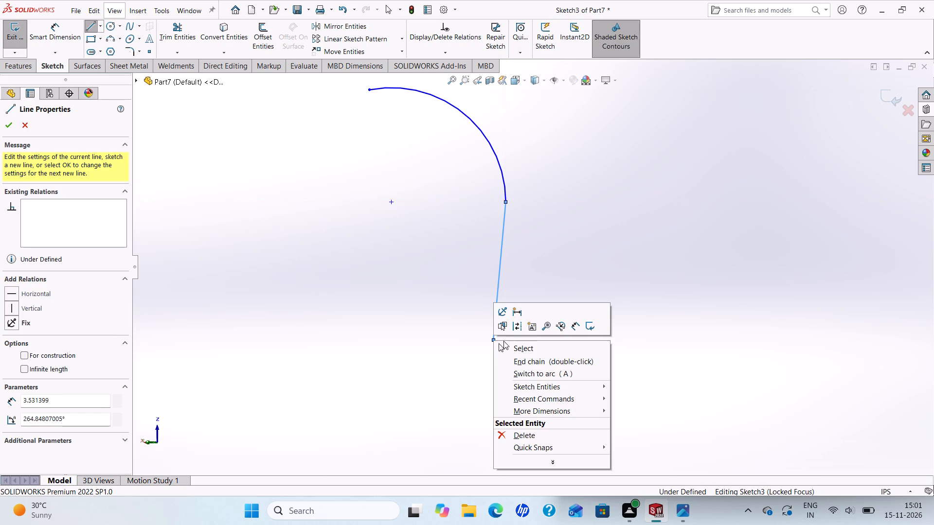
click(507, 344)
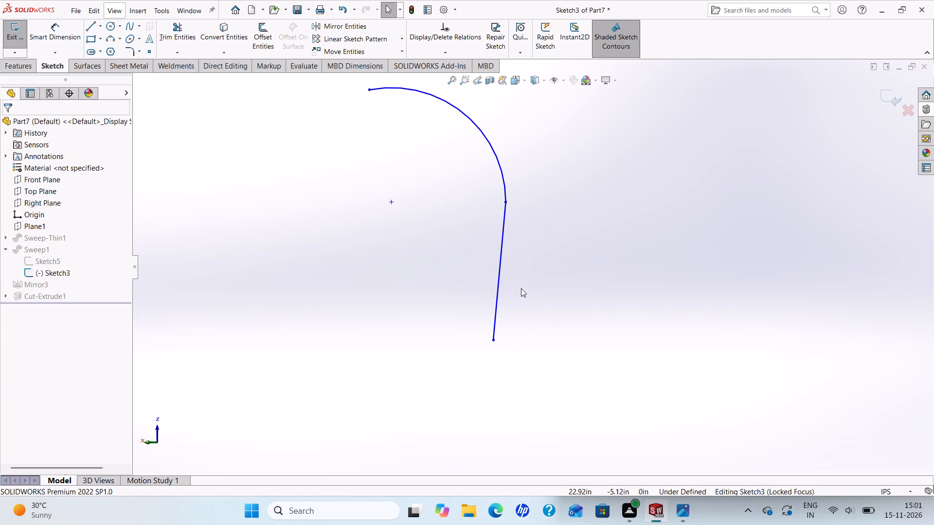
Make the new line tangent to the arc and exit Sketch3 to rebuild the mirrored tube.
ctrl+click(504, 237)
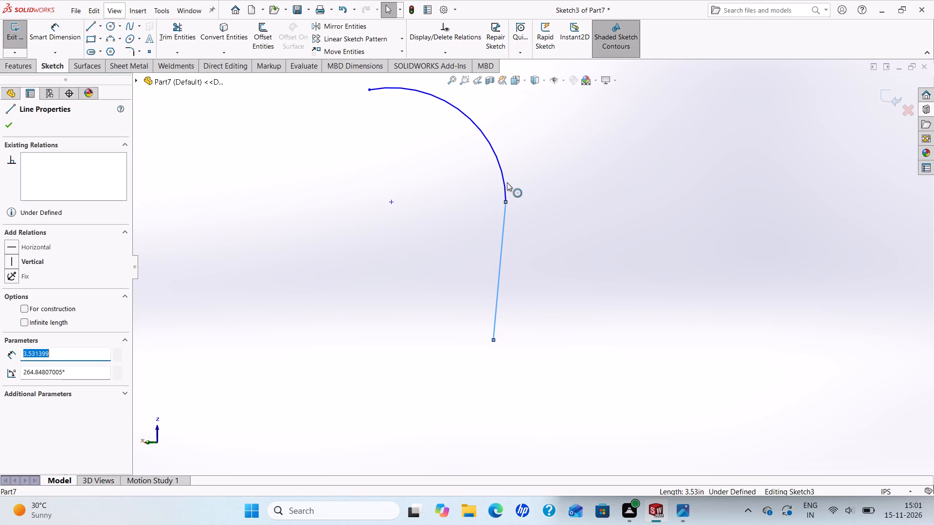
ctrl+click(504, 181)
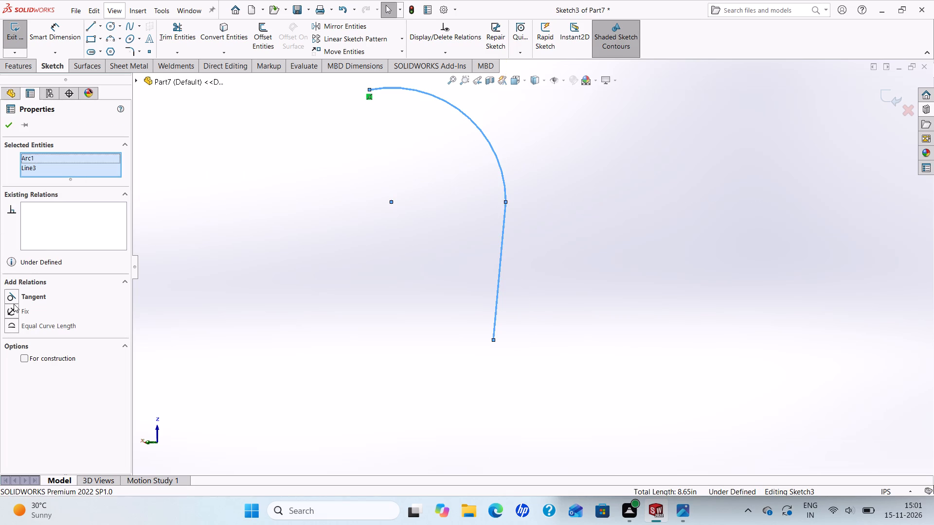
click(11, 291)
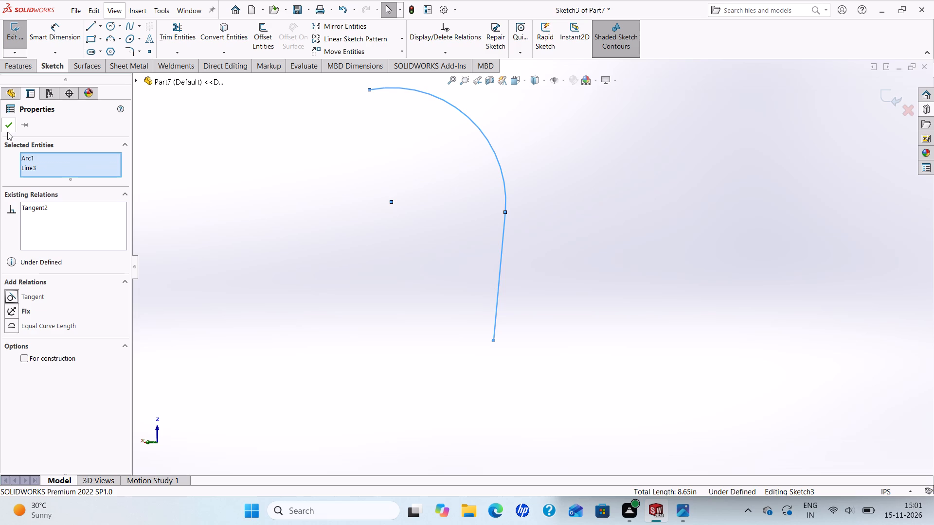
click(8, 132)
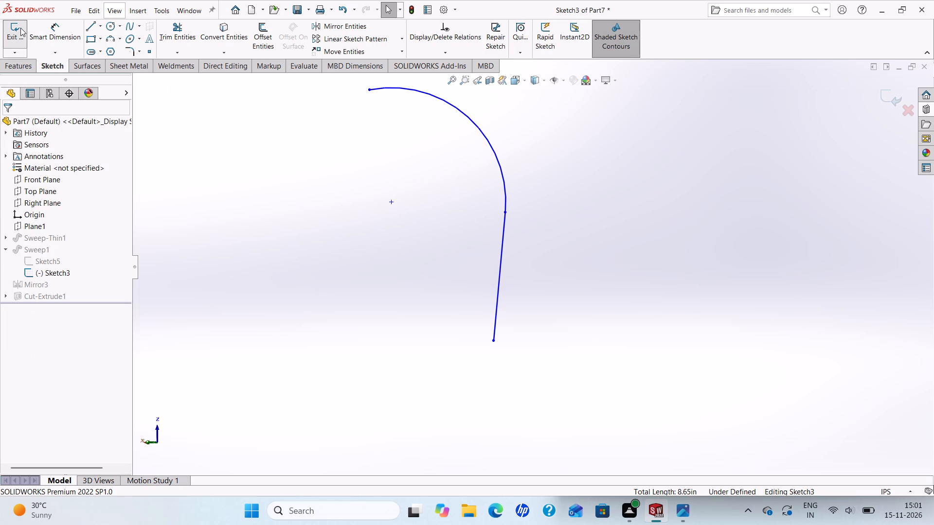
click(19, 28)
Inspect the rebuilt tube from several angles, especially the closed end where the second sweep meets its mirrored half.
scroll(311, 208, up, 3)
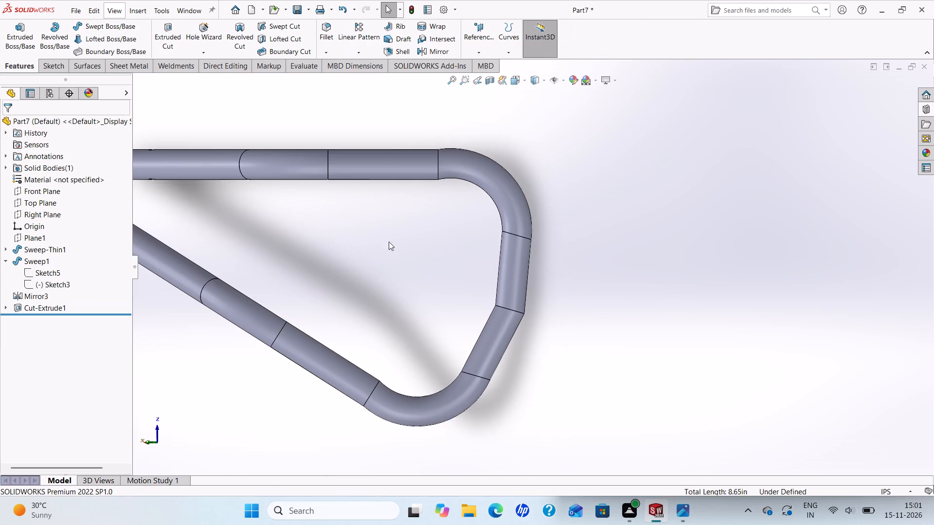
scroll(413, 251, down, 1)
scroll(414, 252, up, 3)
middle_drag(391, 236, 400, 212)
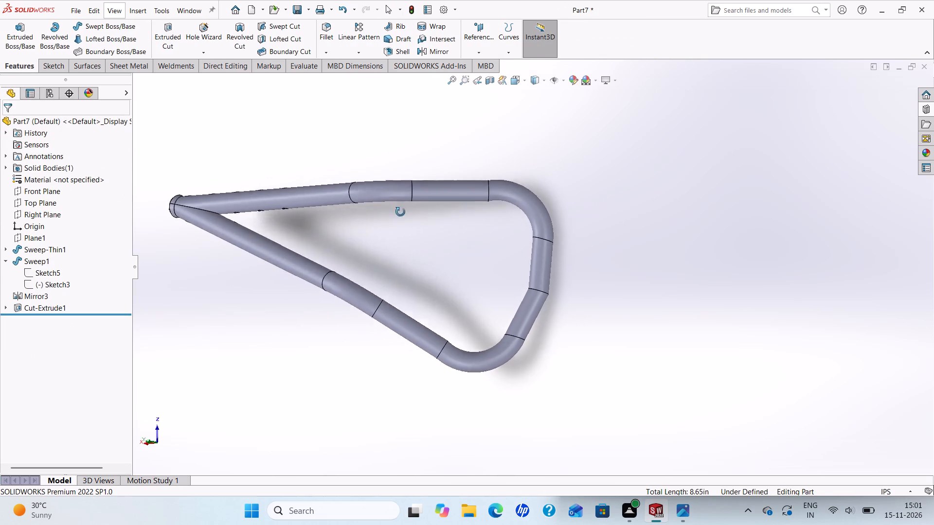
middle_drag(400, 212, 391, 186)
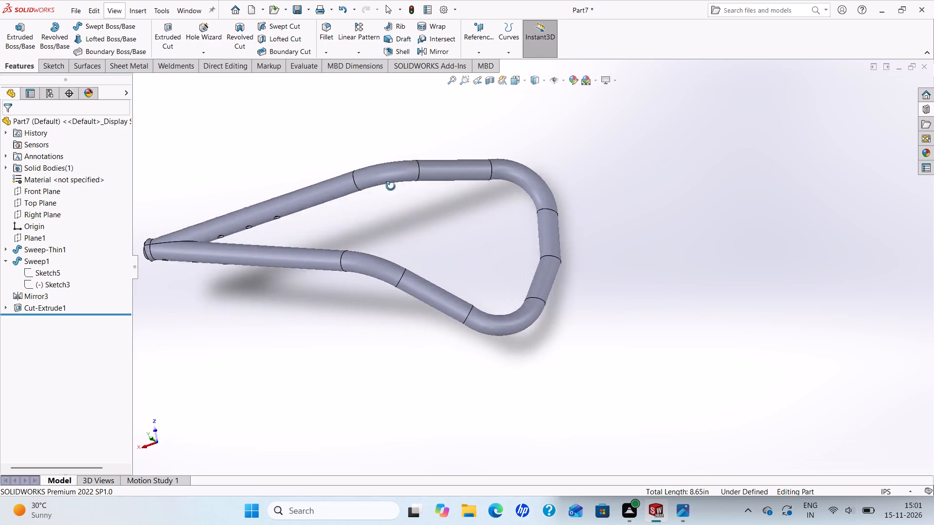
middle_drag(391, 186, 350, 318)
scroll(353, 317, up, 3)
scroll(401, 254, down, 2)
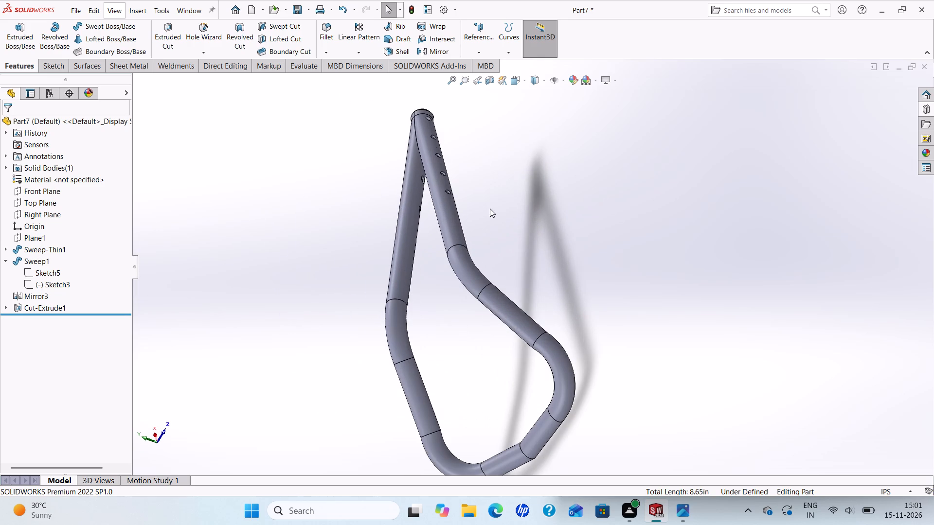
scroll(490, 209, down, 1)
middle_drag(472, 207, 573, 144)
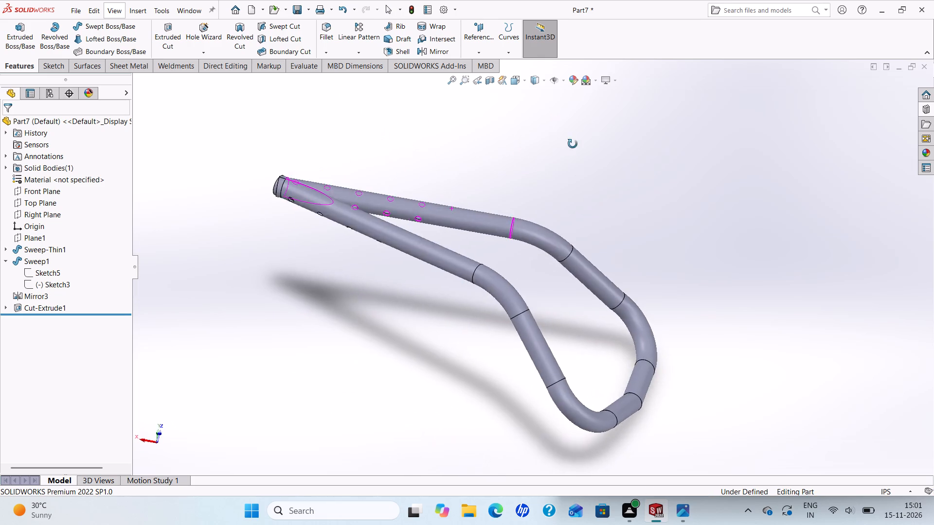
middle_drag(573, 144, 581, 238)
scroll(591, 282, down, 1)
scroll(541, 262, up, 3)
middle_drag(530, 254, 515, 232)
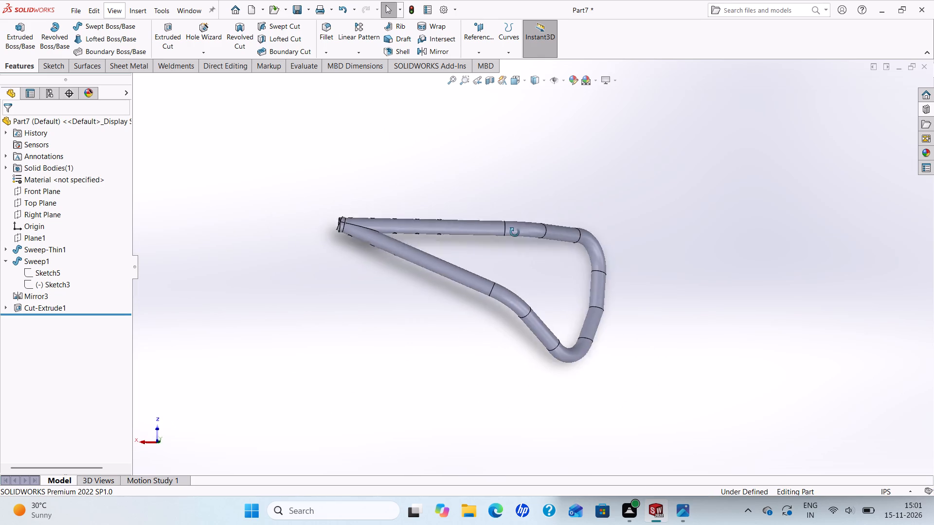
middle_drag(515, 232, 509, 148)
scroll(529, 258, down, 3)
middle_drag(536, 257, 534, 253)
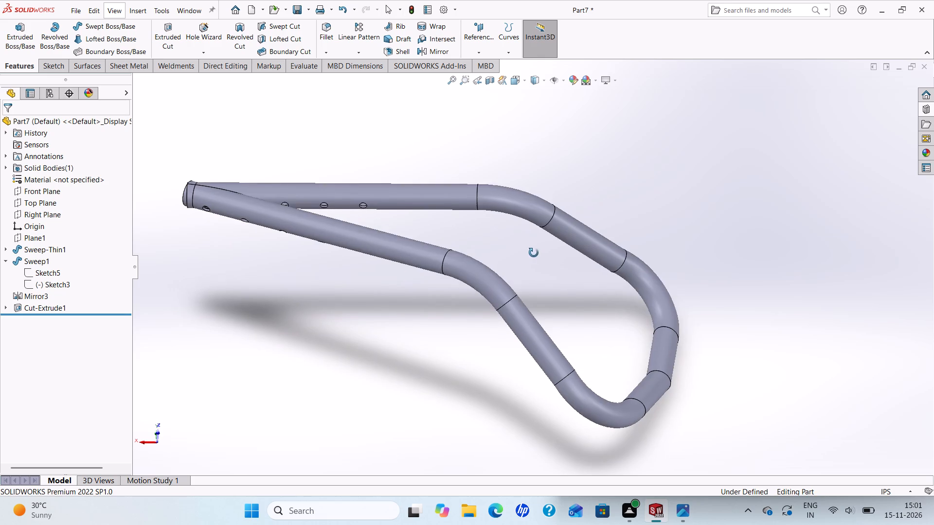
middle_drag(534, 253, 525, 234)
scroll(525, 234, up, 3)
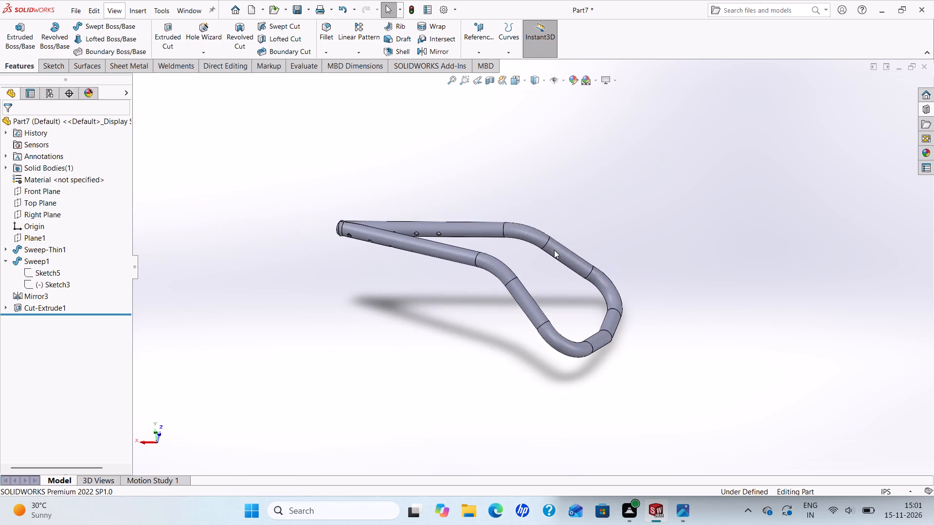
scroll(596, 276, down, 3)
scroll(606, 376, down, 3)
scroll(607, 368, up, 4)
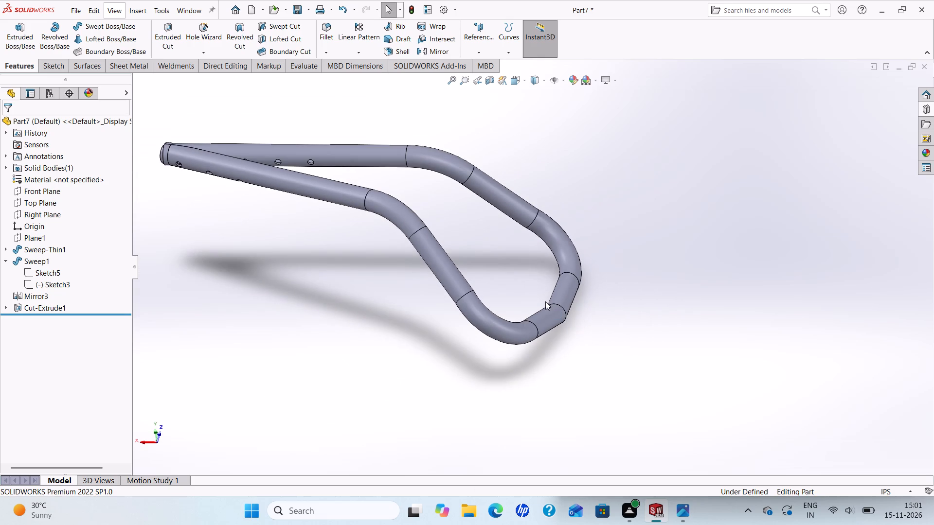
middle_drag(545, 301, 513, 307)
scroll(513, 307, up, 2)
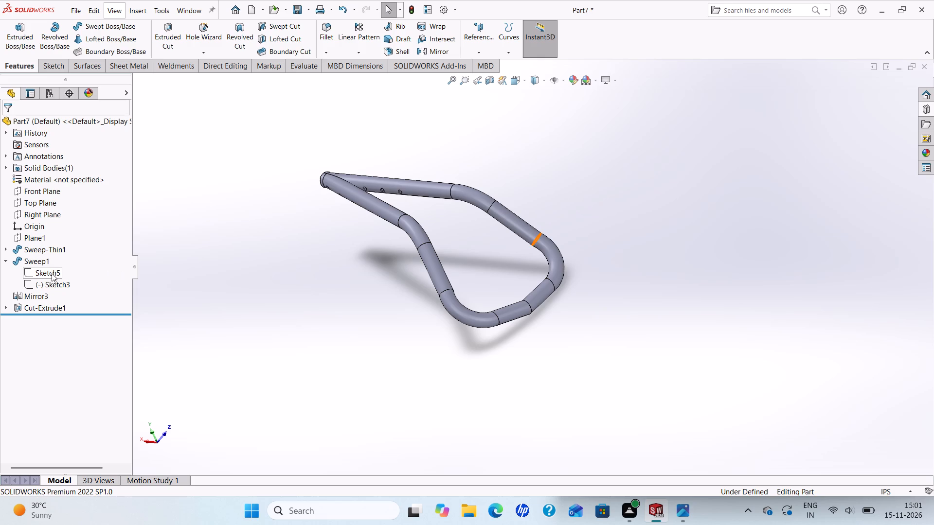
Edit Sweep-Thin1's path sketch, Sketch2, and delete the sloping end line together with its length dimension.
click(4, 250)
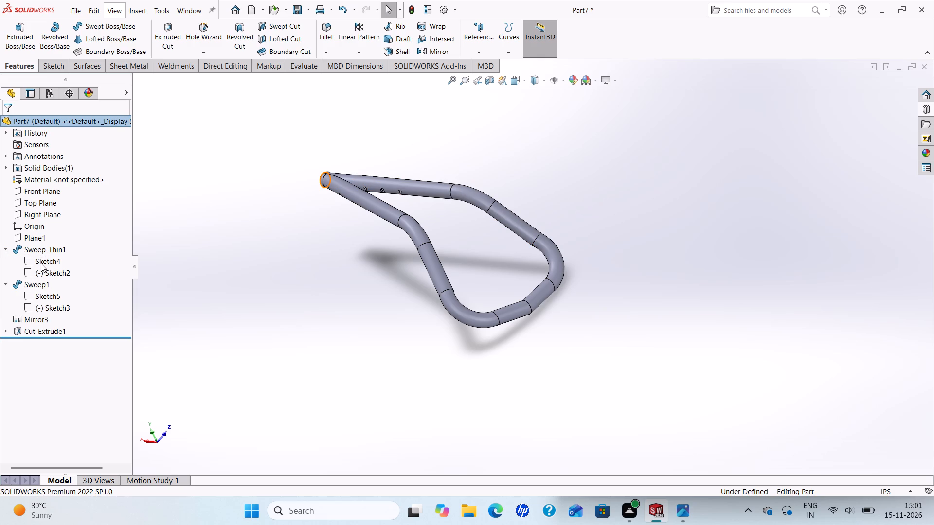
click(56, 277)
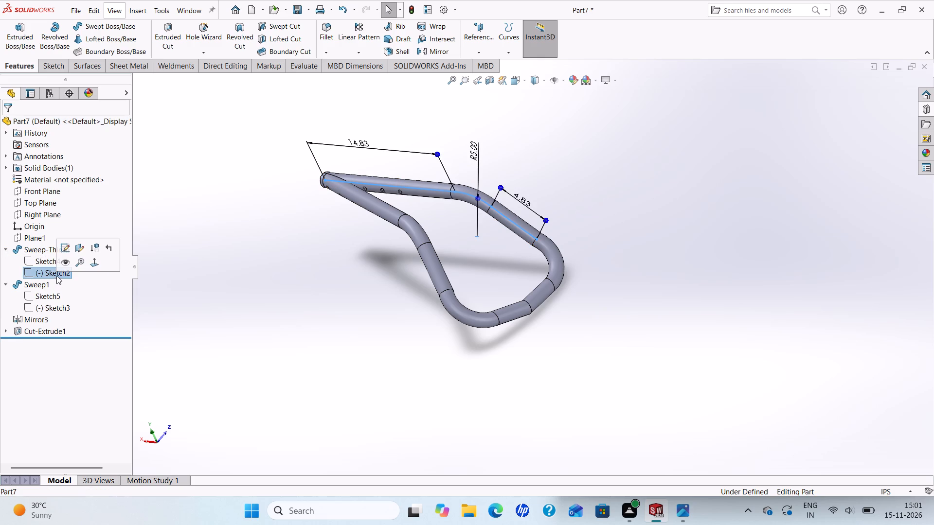
click(65, 251)
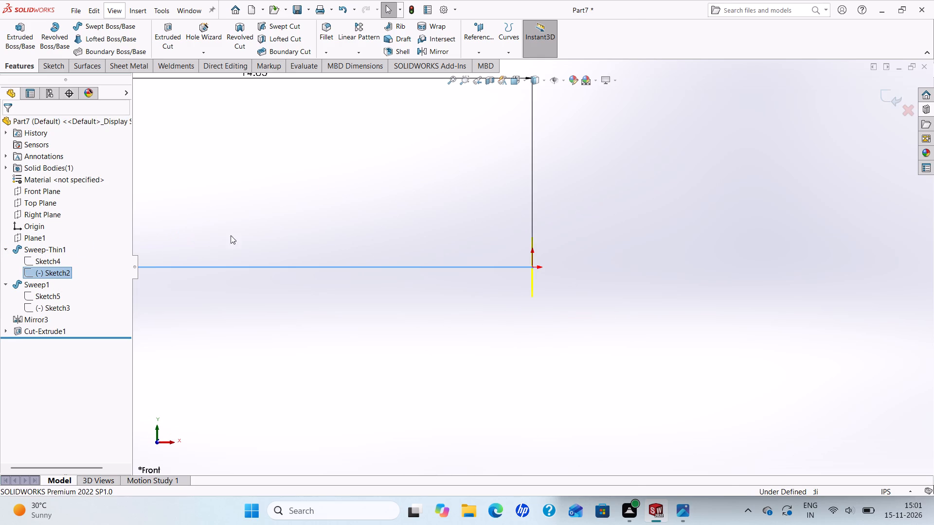
scroll(404, 229, up, 7)
scroll(395, 243, down, 1)
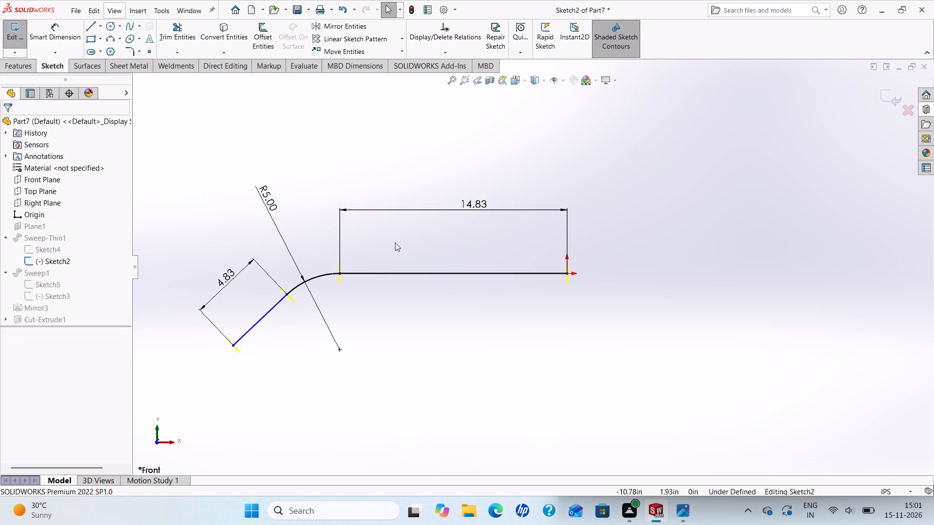
scroll(397, 242, up, 2)
scroll(402, 260, down, 2)
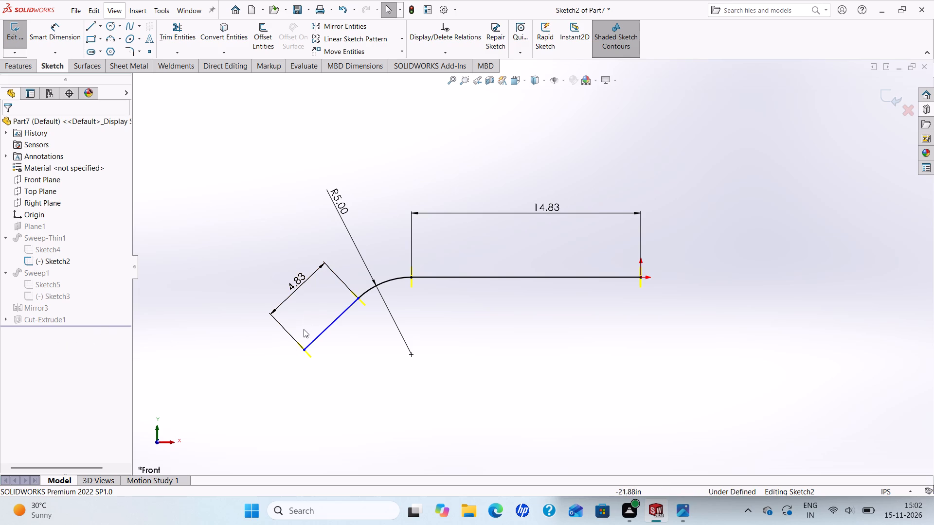
click(289, 286)
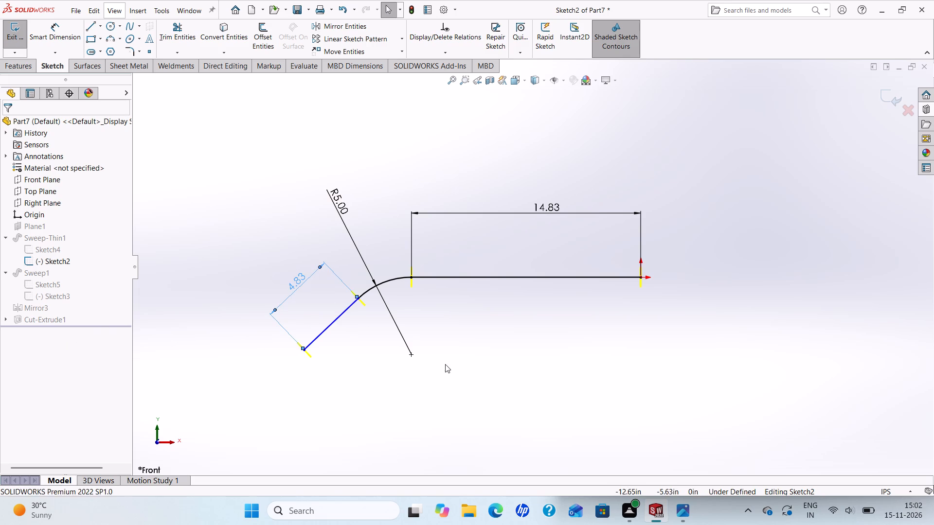
key(Delete)
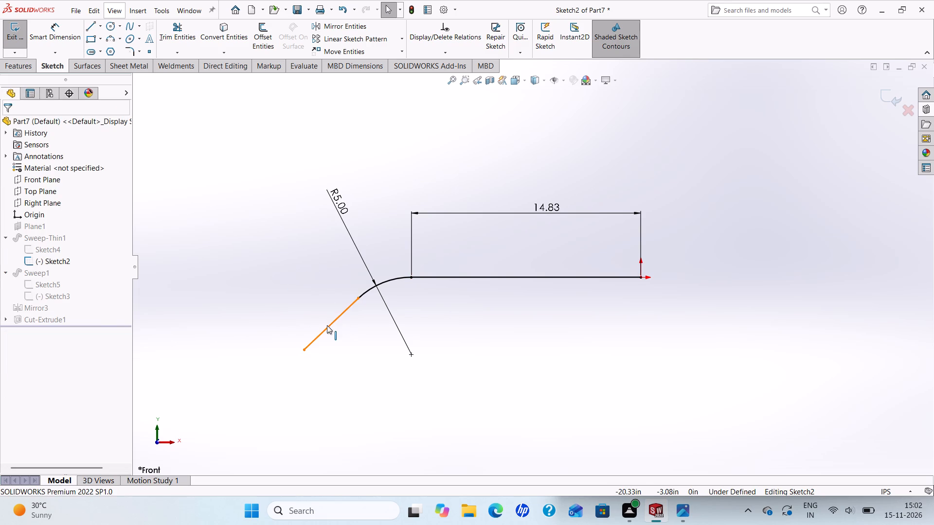
click(327, 325)
key(Delete)
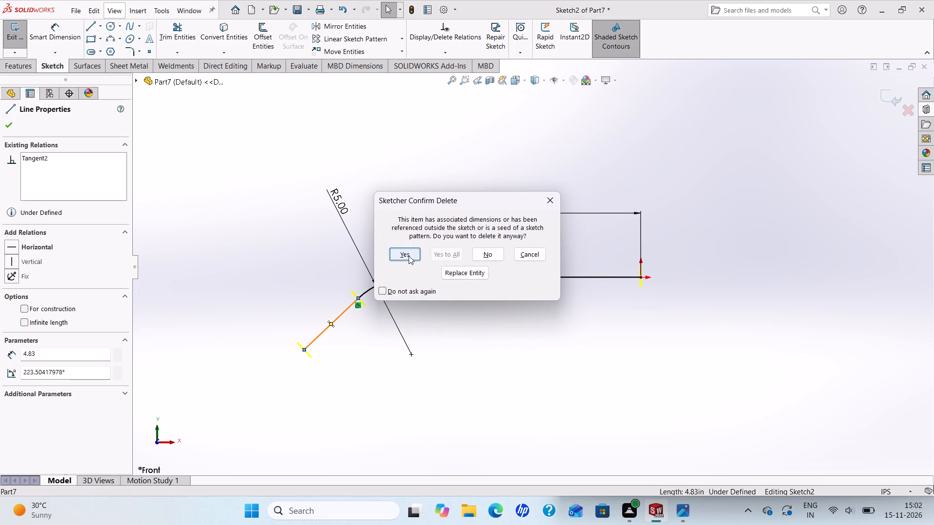
click(407, 255)
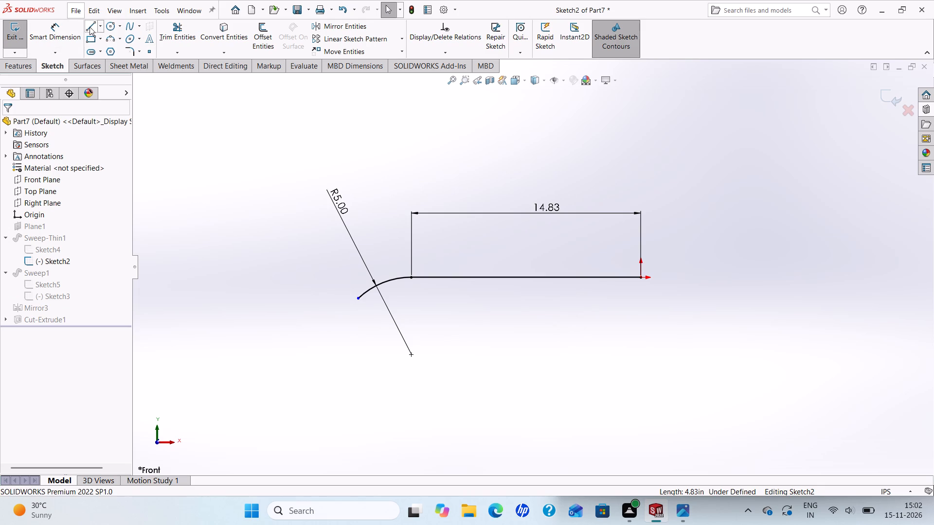
Sketch a new sloping line about 4.91 in long from the free end of the R5.00 arc, down and away from the origin.
click(90, 25)
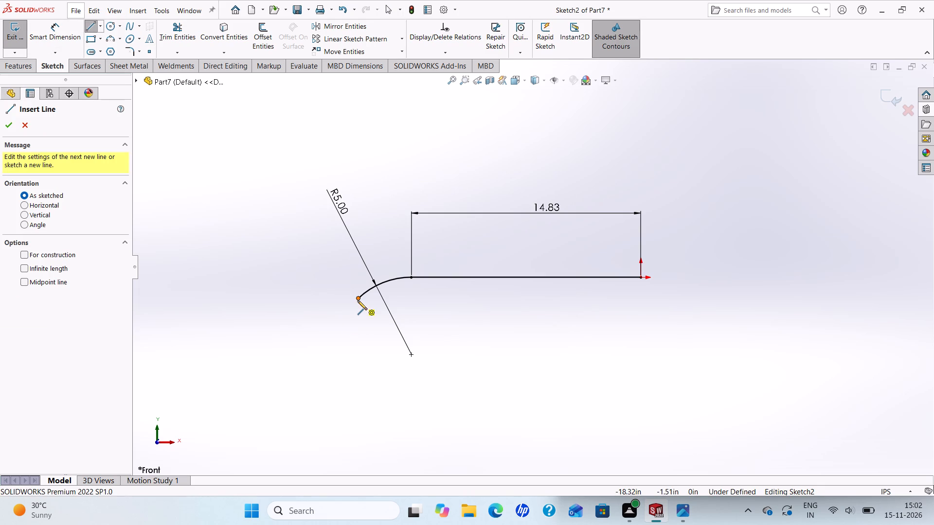
click(357, 300)
click(296, 341)
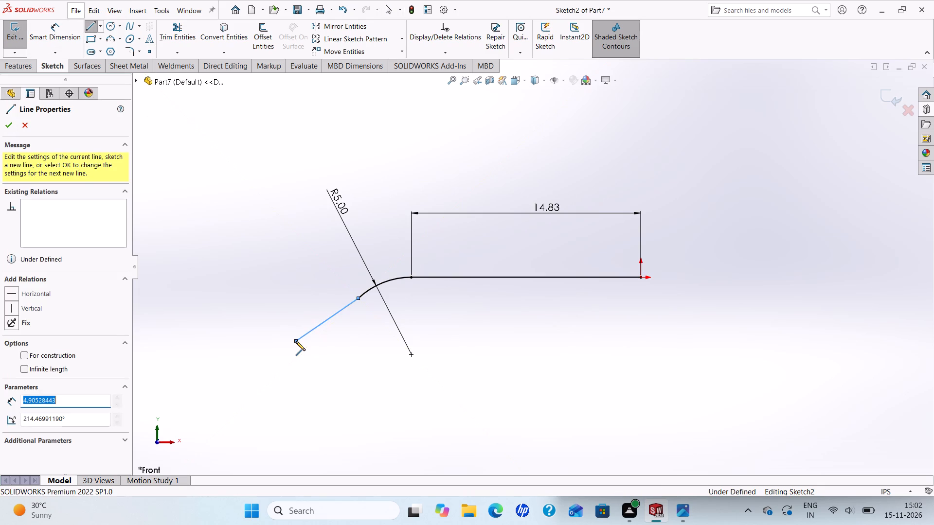
right_click(296, 341)
click(319, 347)
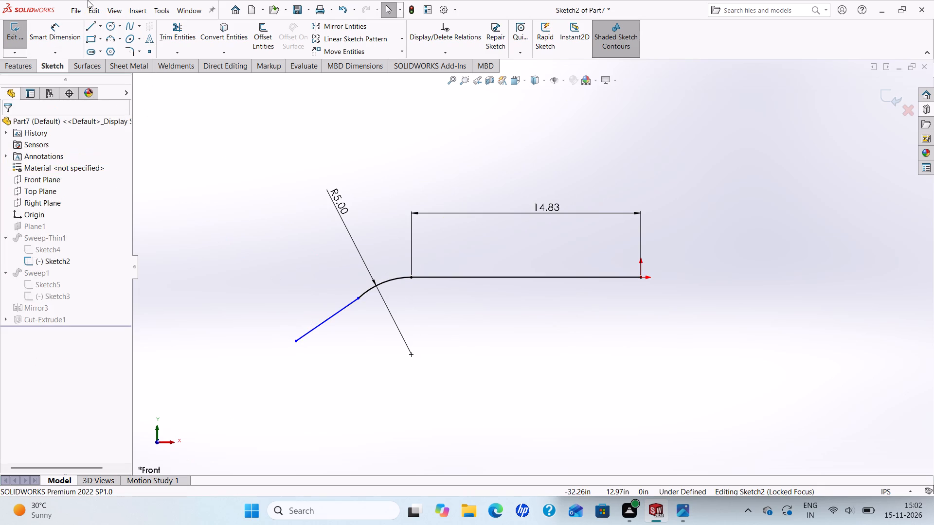
Dimension the new sloping line's length as 4.83 in.
click(61, 37)
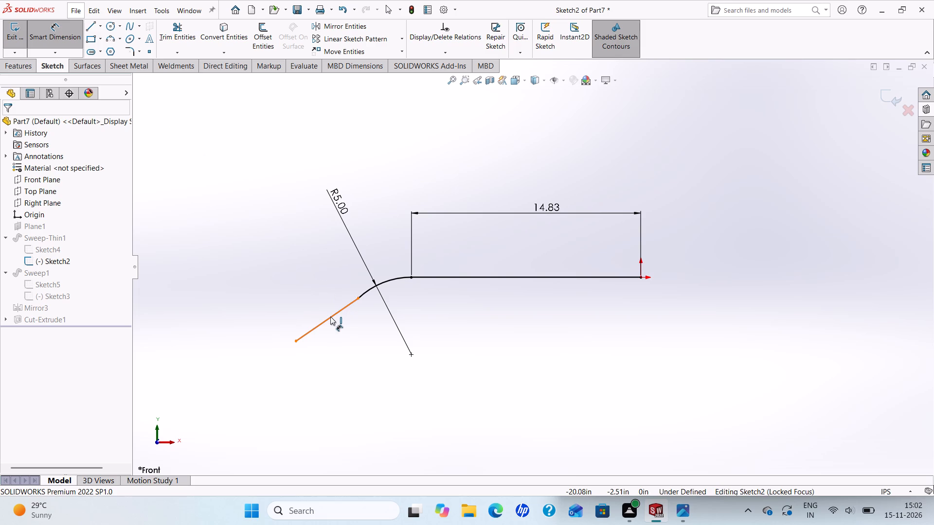
click(330, 316)
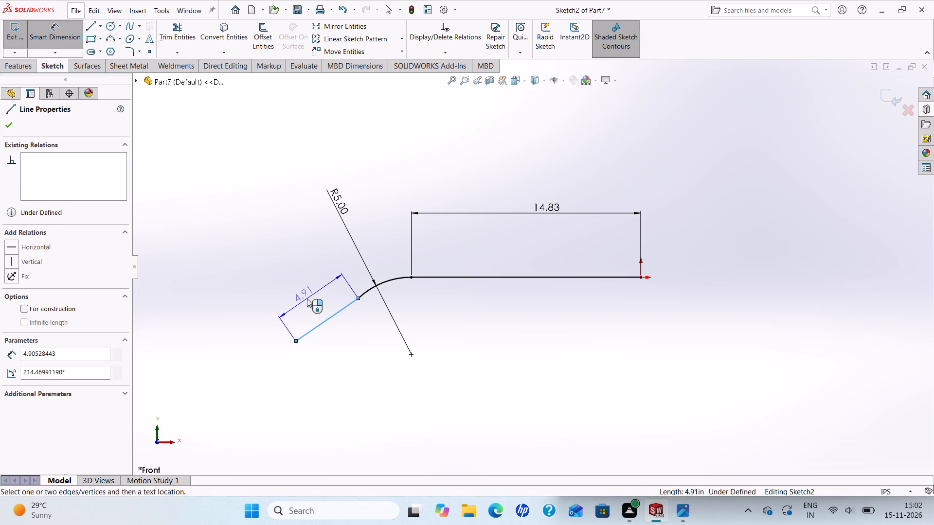
click(307, 298)
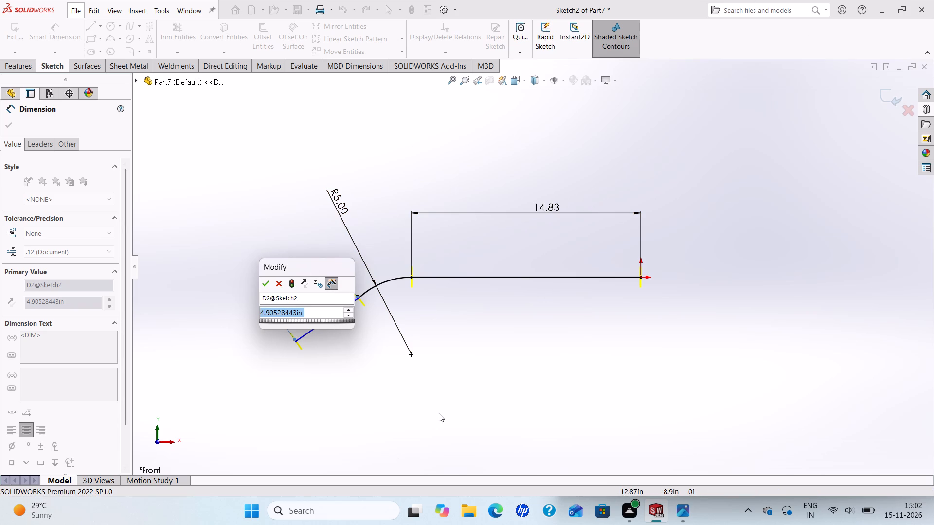
text(4.83)
key(Return)
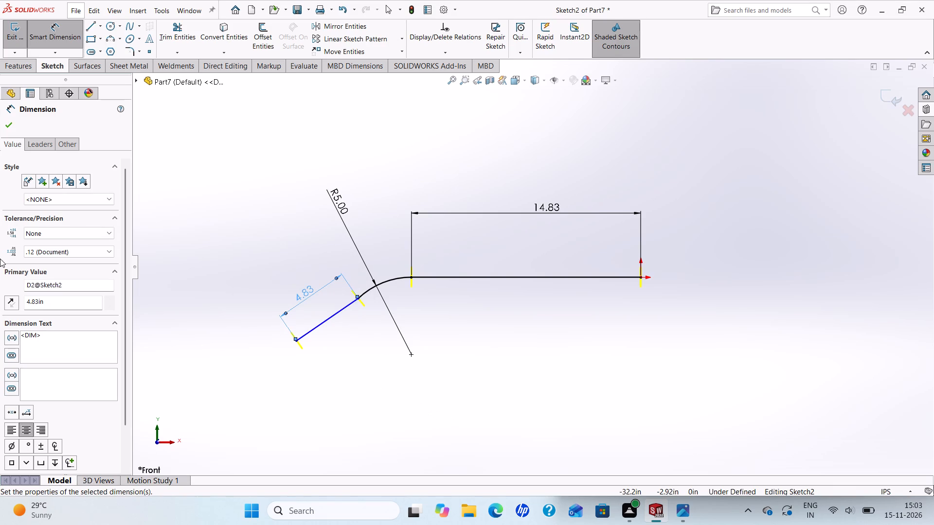
click(7, 124)
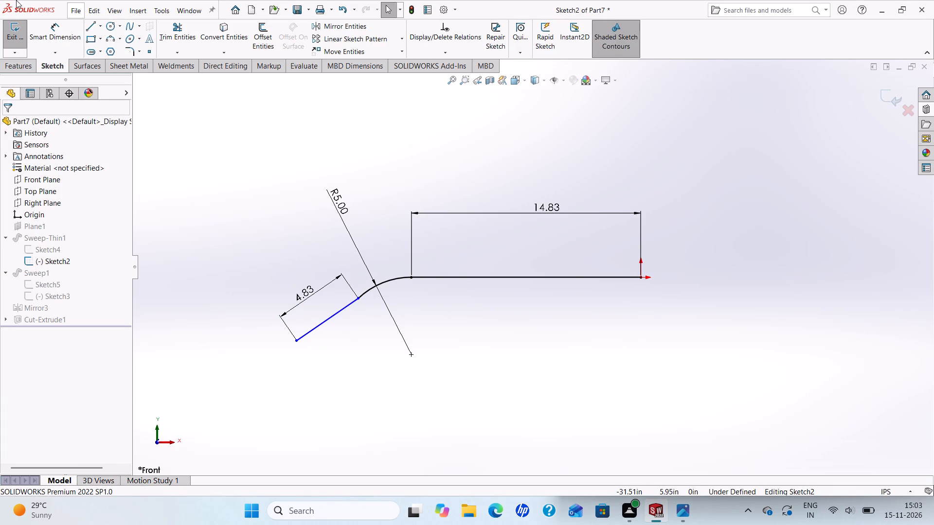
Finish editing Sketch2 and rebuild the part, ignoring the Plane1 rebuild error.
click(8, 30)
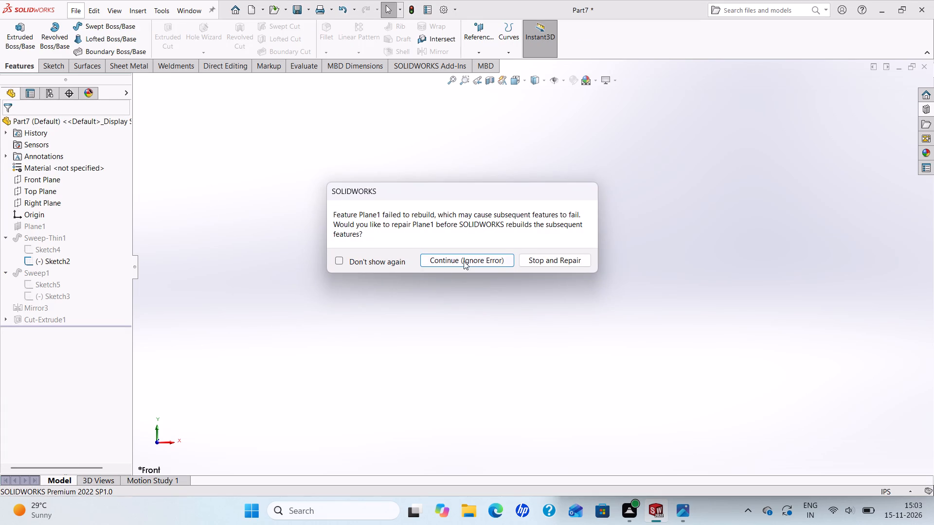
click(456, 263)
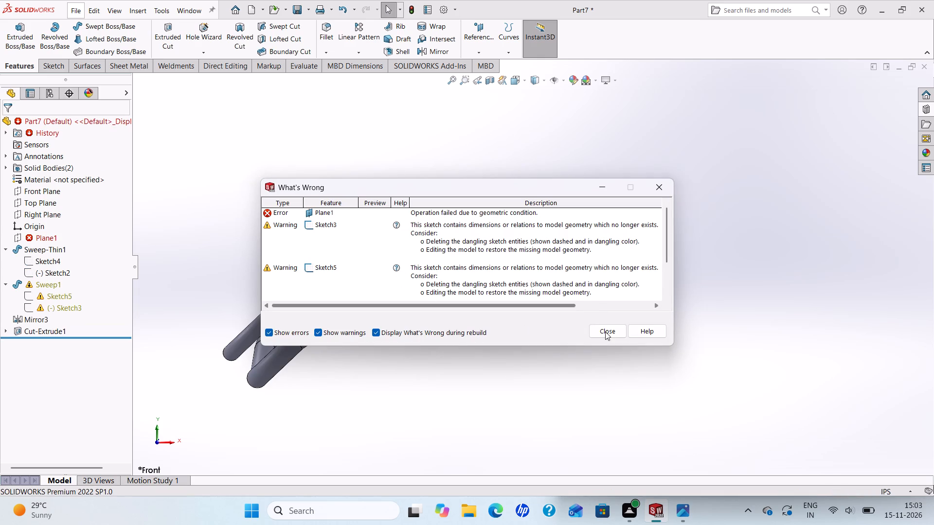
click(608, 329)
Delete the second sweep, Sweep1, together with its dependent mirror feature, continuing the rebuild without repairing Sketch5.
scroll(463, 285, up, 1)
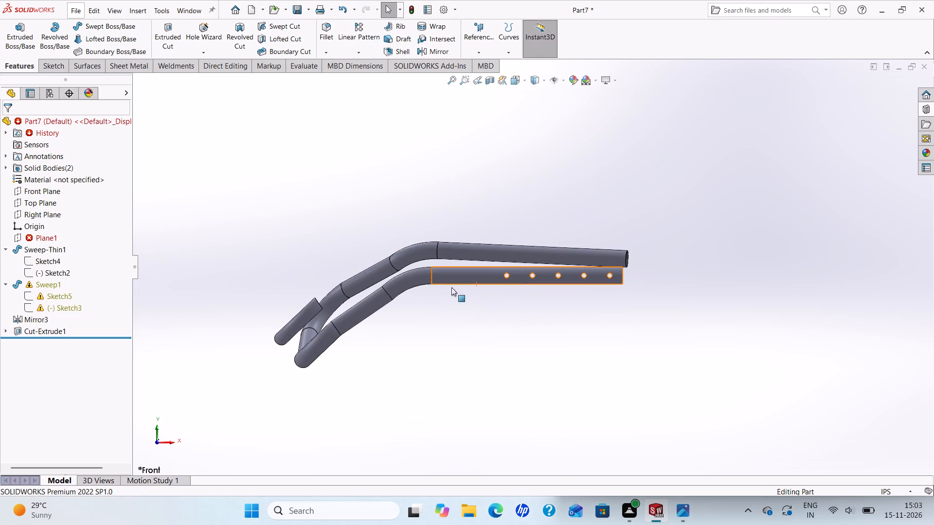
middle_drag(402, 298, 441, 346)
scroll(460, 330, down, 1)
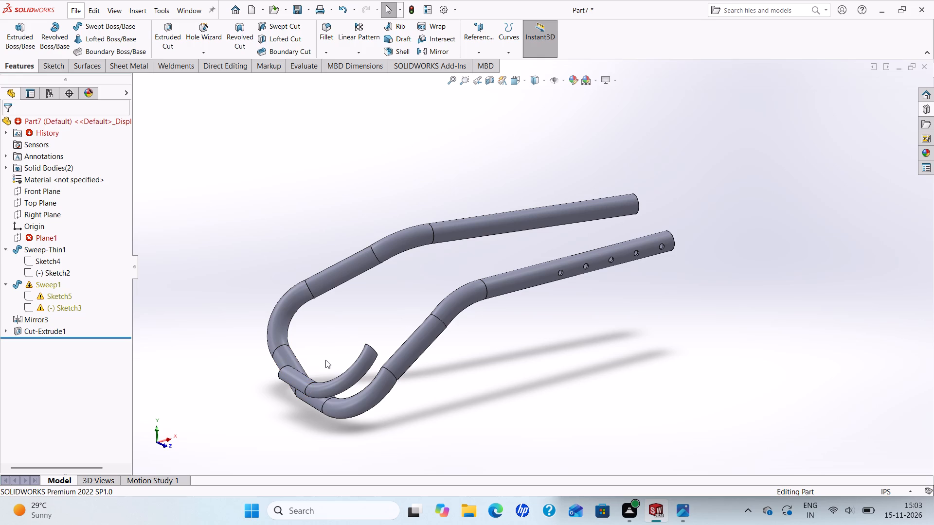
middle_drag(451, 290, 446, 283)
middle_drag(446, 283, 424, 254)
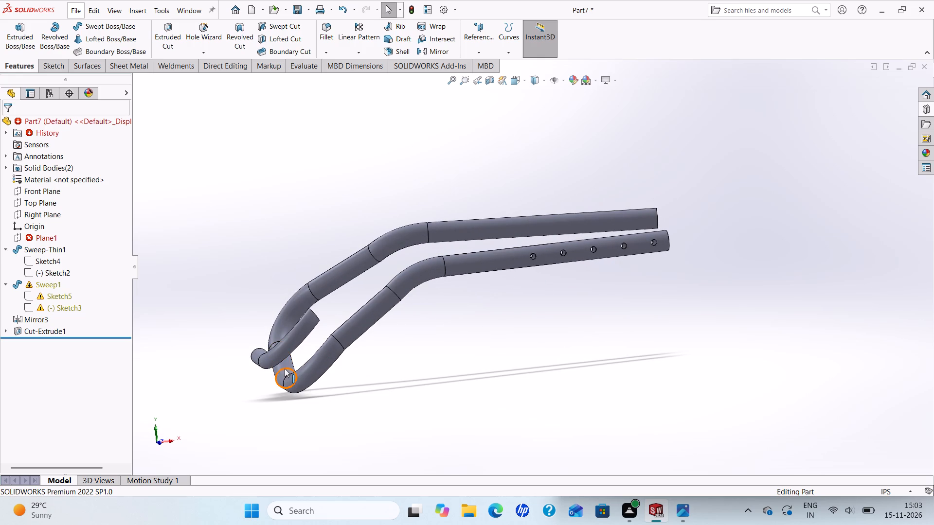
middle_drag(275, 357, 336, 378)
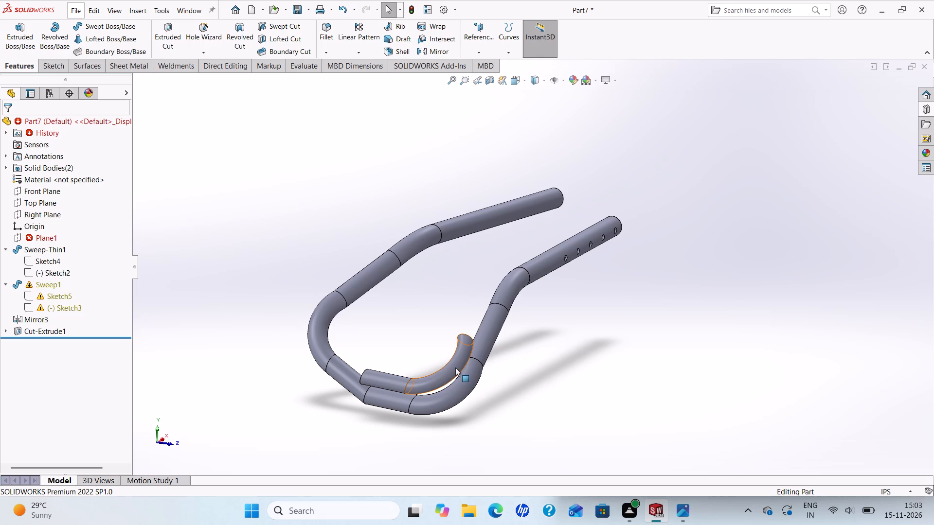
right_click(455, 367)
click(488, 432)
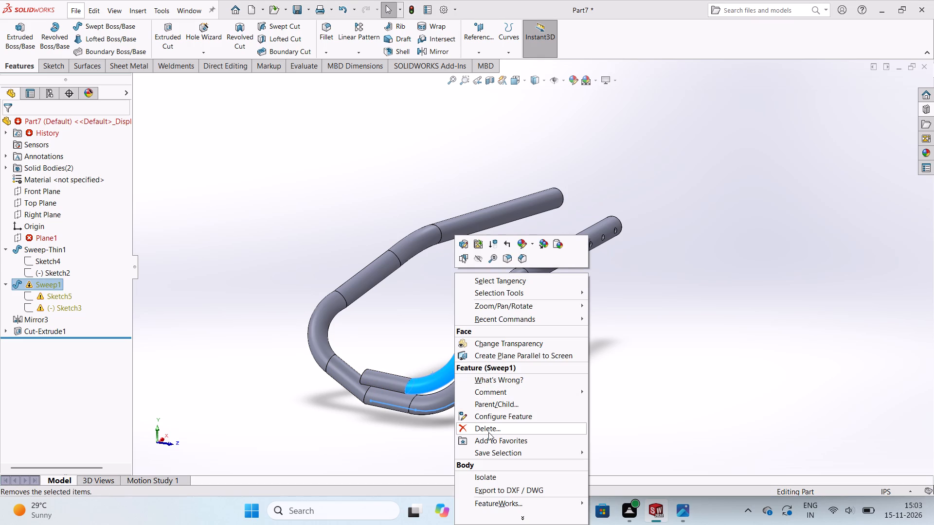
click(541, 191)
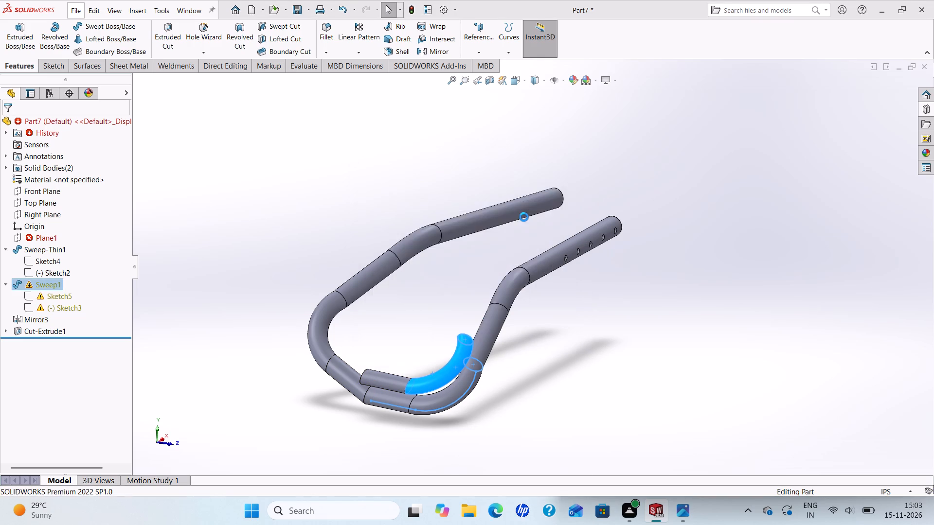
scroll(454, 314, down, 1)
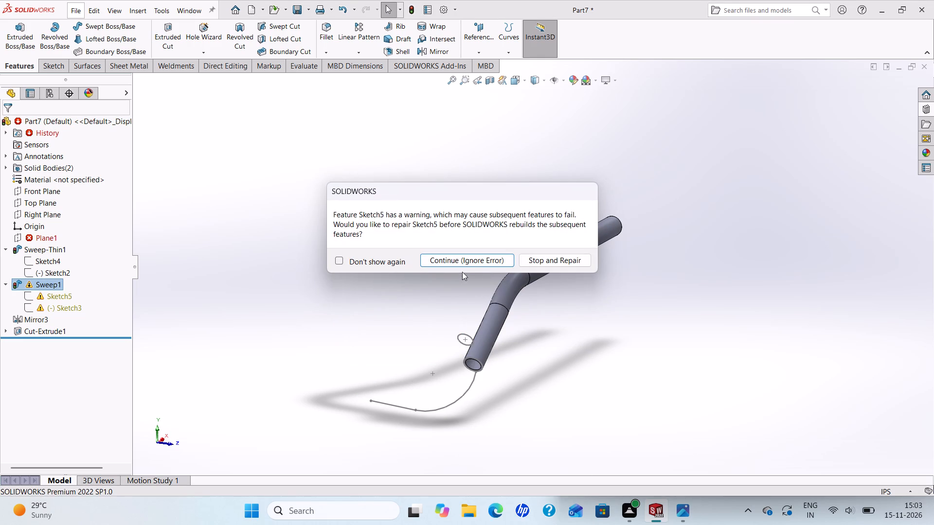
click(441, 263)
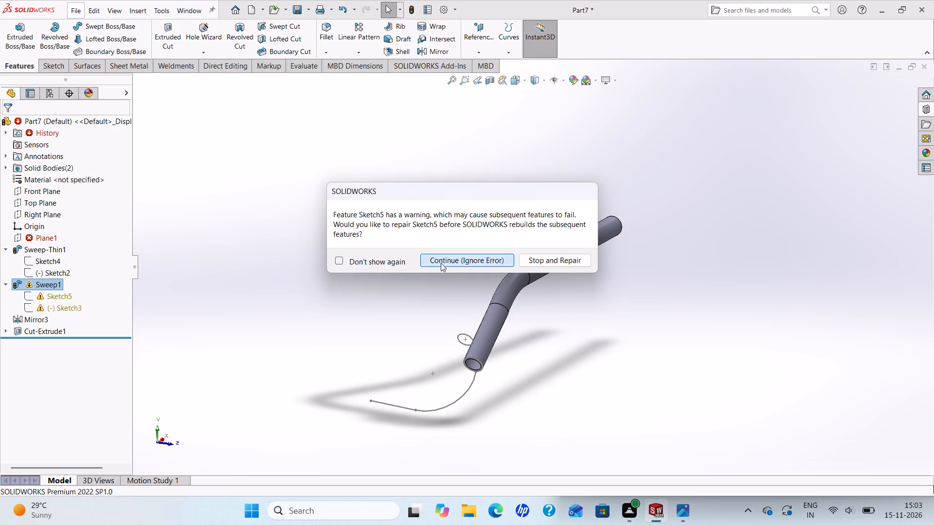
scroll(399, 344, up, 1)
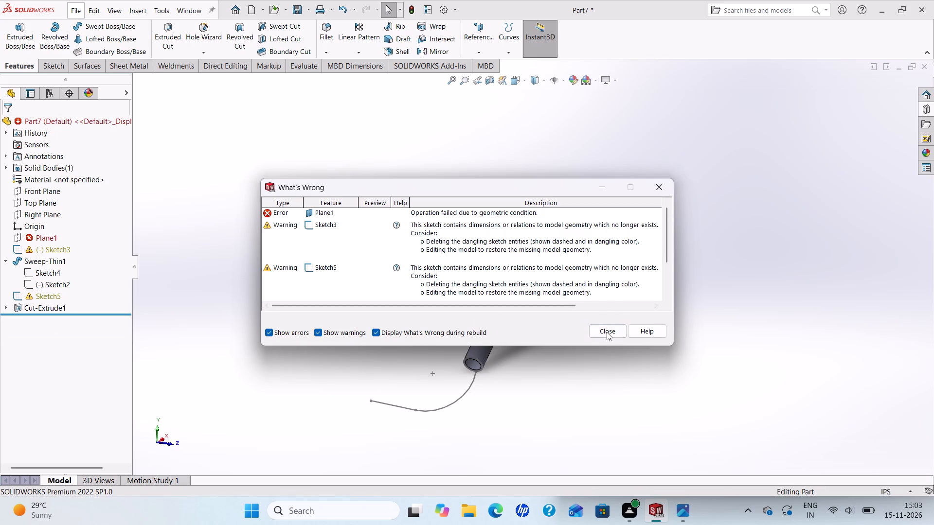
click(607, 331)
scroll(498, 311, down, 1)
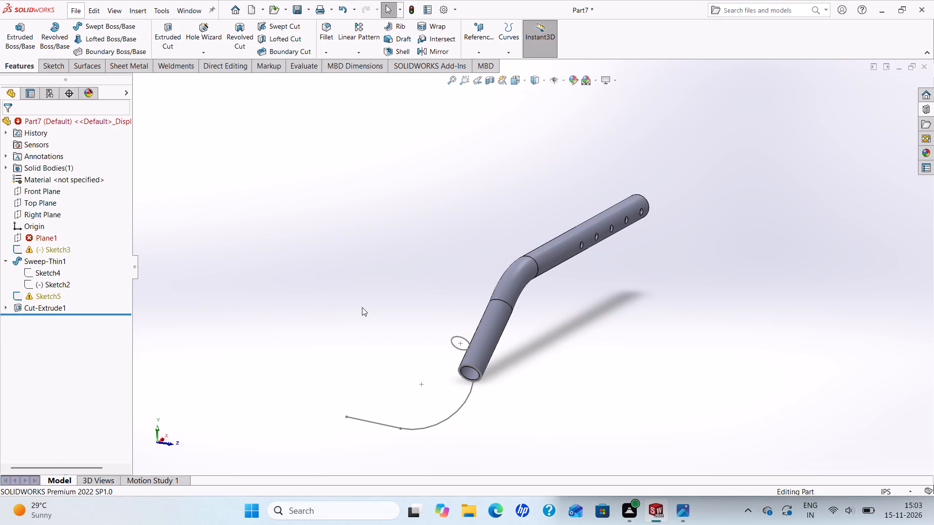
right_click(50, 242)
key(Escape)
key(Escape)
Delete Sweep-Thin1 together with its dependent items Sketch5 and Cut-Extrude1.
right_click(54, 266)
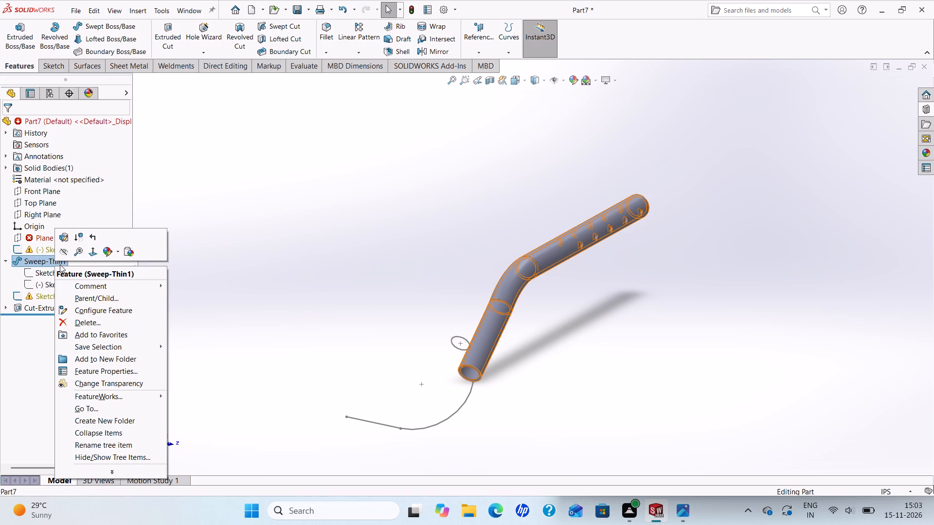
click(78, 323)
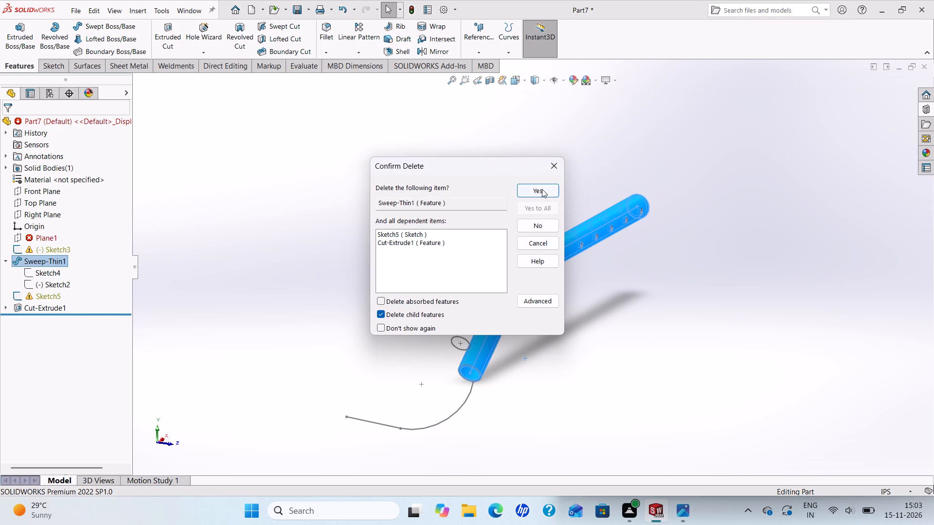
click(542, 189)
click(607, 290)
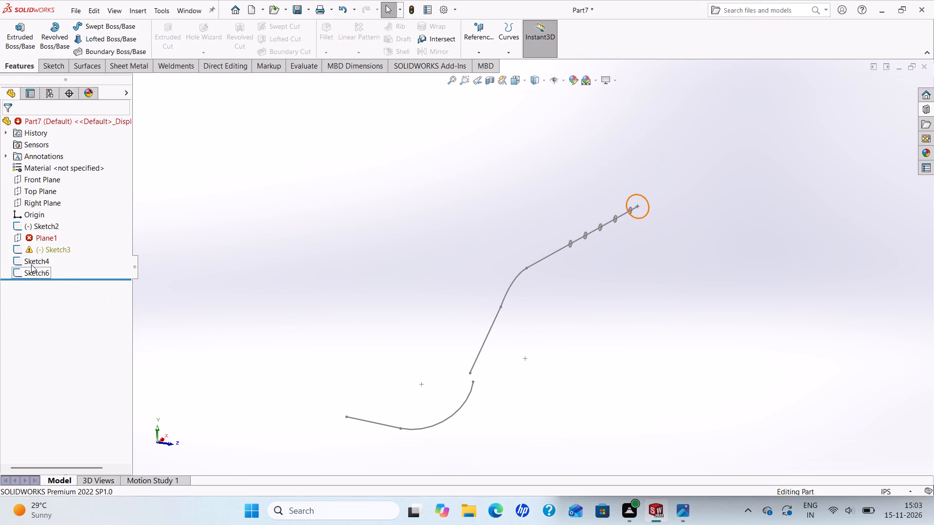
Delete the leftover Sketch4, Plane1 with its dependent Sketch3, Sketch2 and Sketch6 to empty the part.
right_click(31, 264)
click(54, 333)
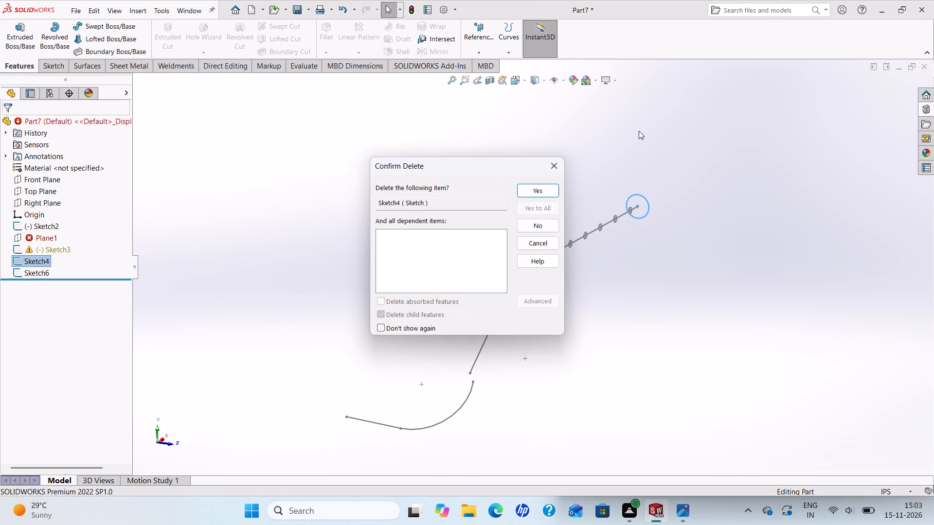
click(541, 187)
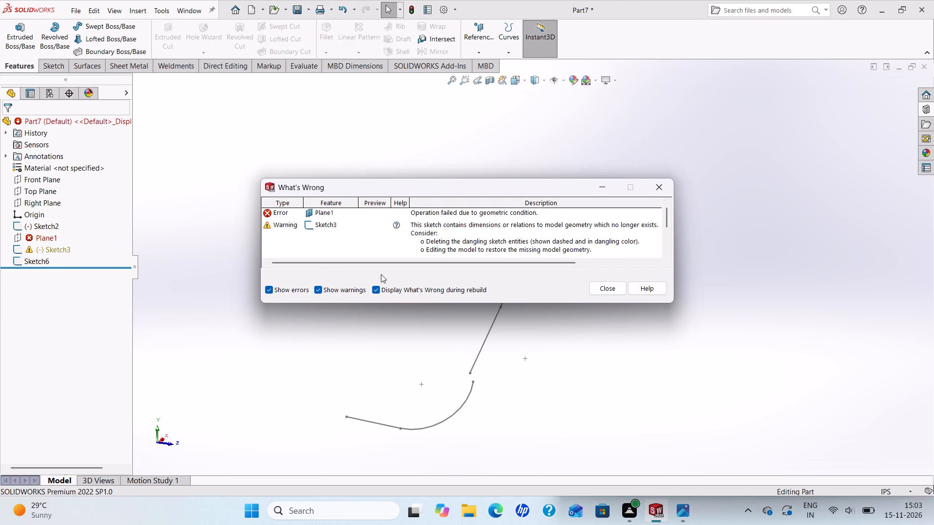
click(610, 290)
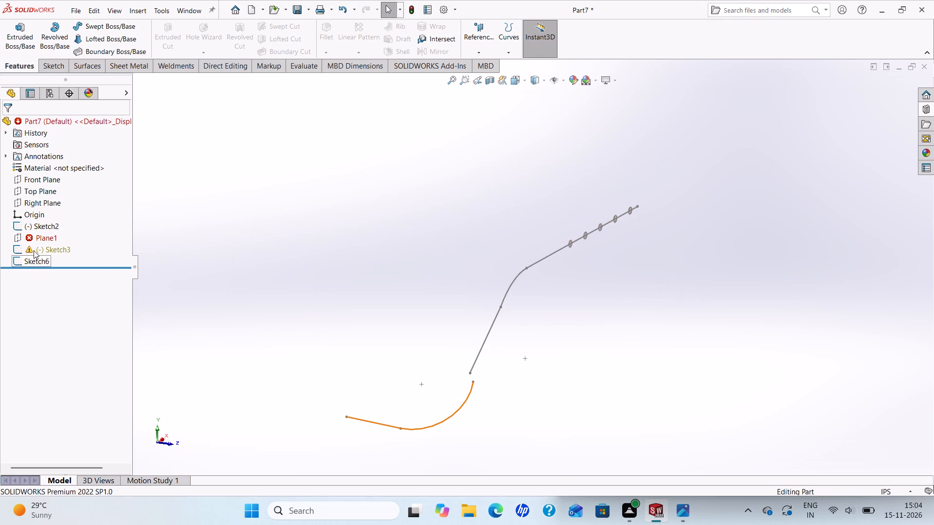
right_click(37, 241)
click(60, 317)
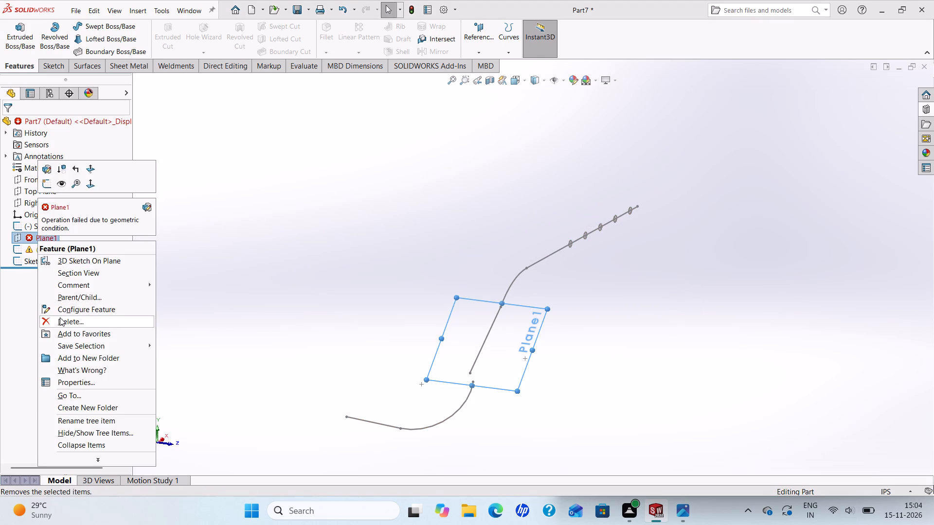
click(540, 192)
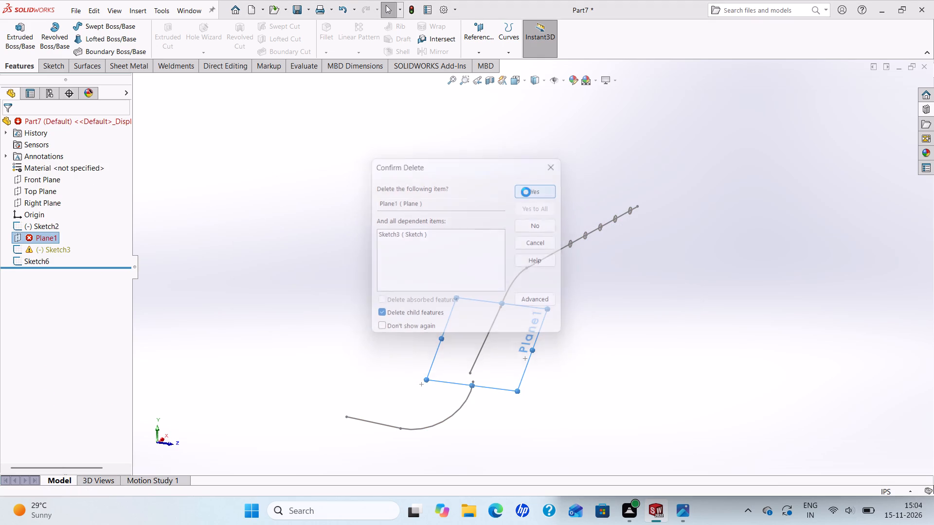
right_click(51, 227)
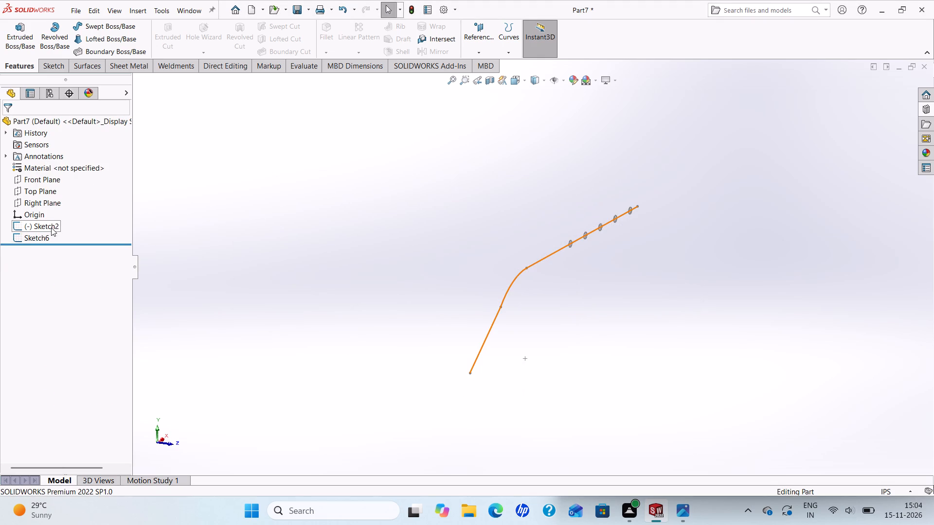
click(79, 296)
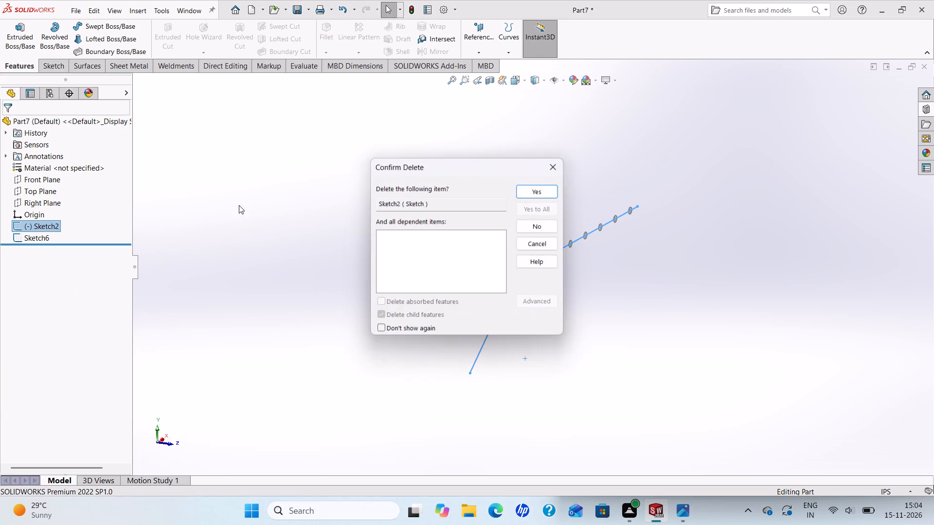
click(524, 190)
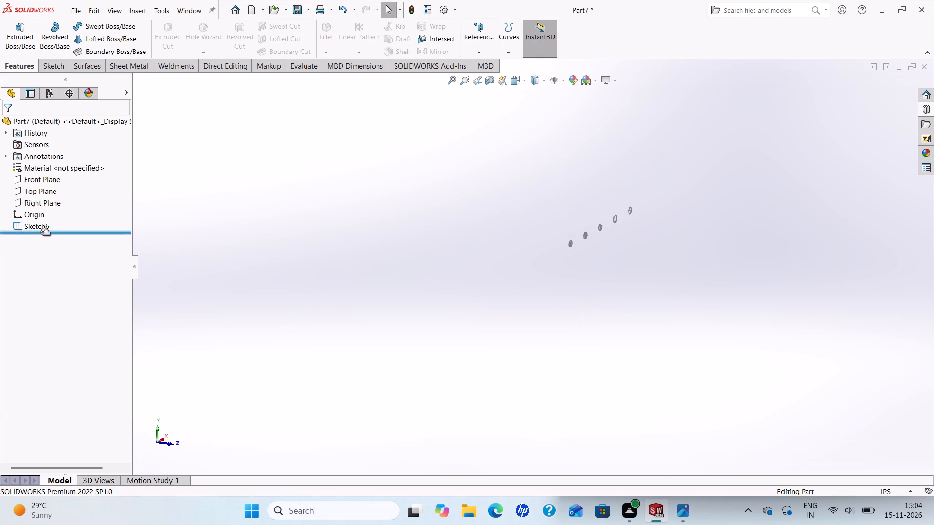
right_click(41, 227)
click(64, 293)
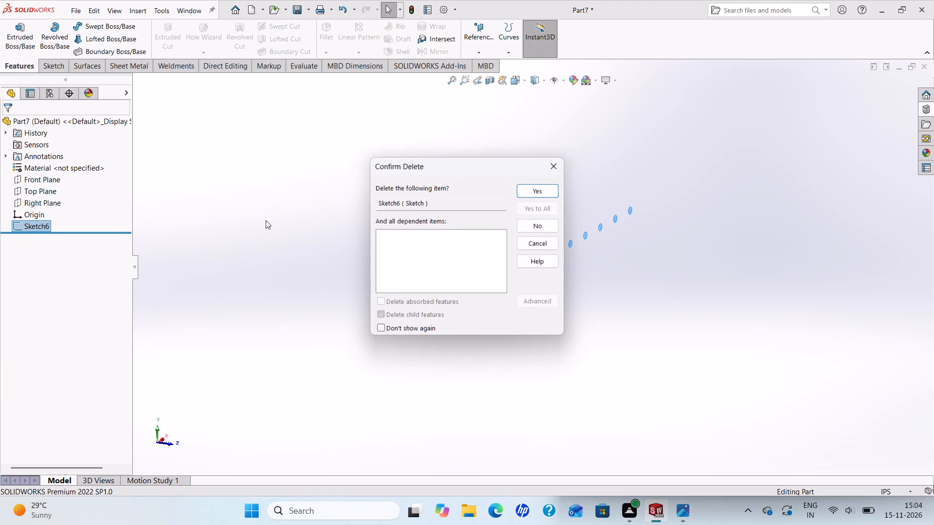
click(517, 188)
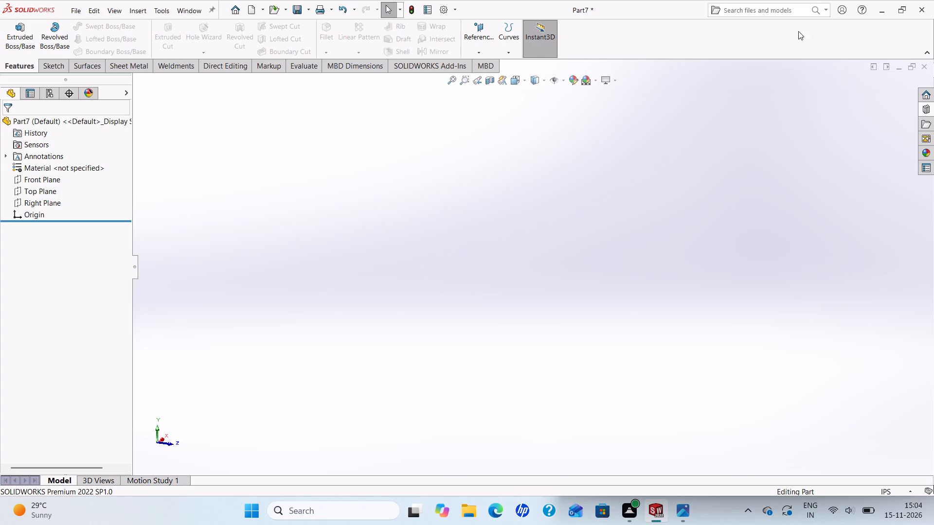
Close the emptied part document.
click(922, 65)
click(438, 259)
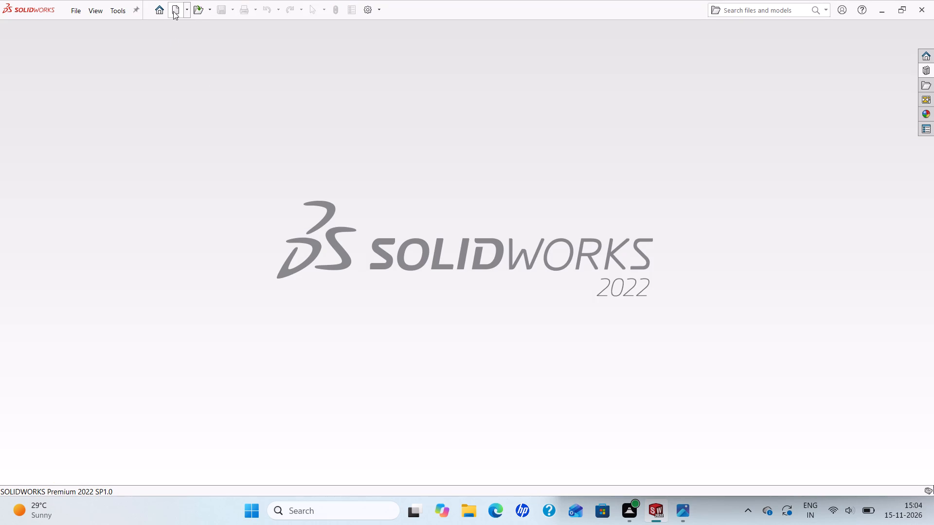
Create a new part document and set its units to IPS (inch, pound, second).
click(174, 9)
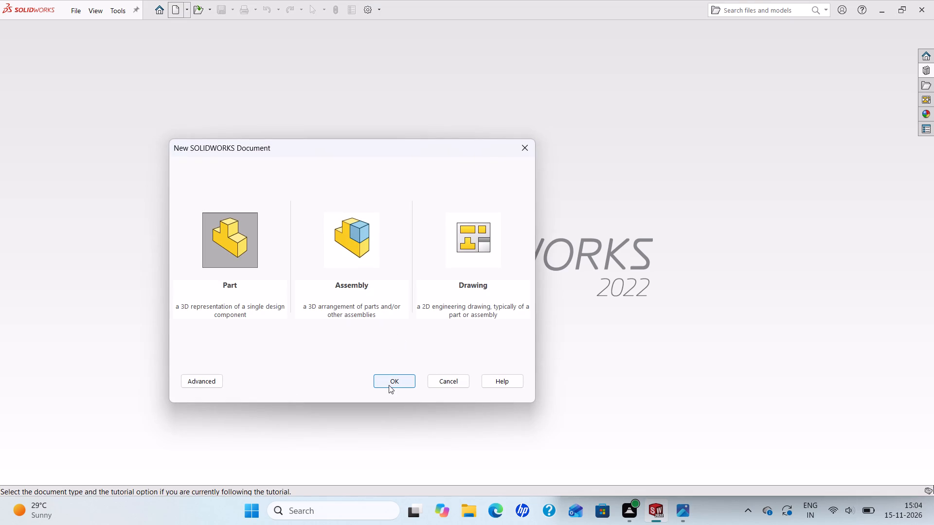
click(389, 385)
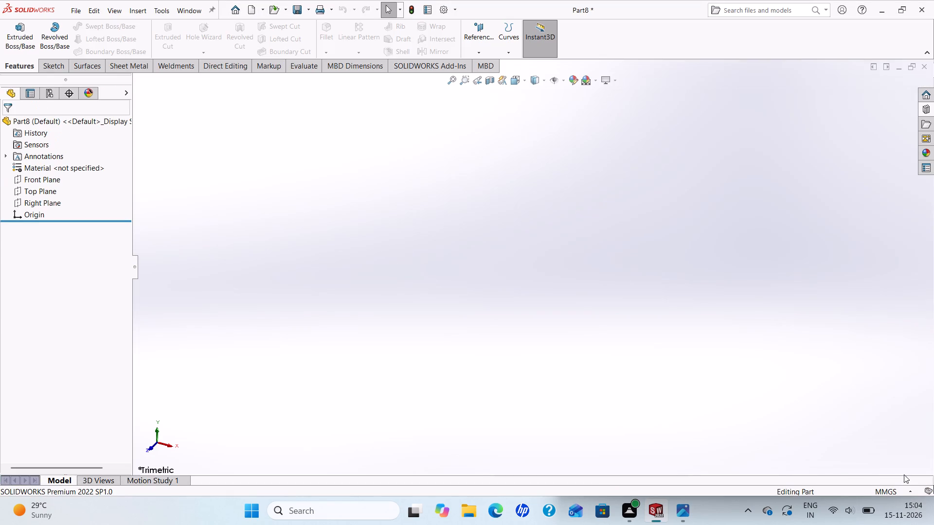
click(897, 494)
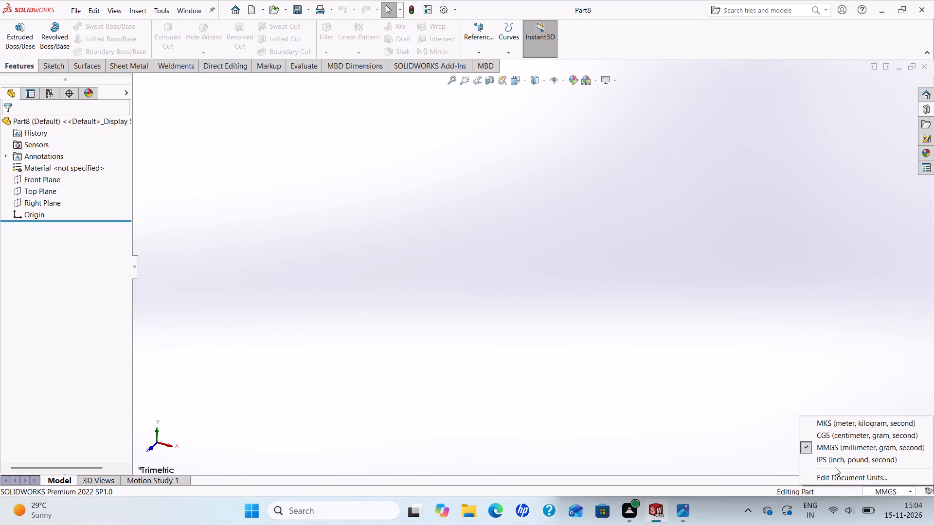
click(827, 460)
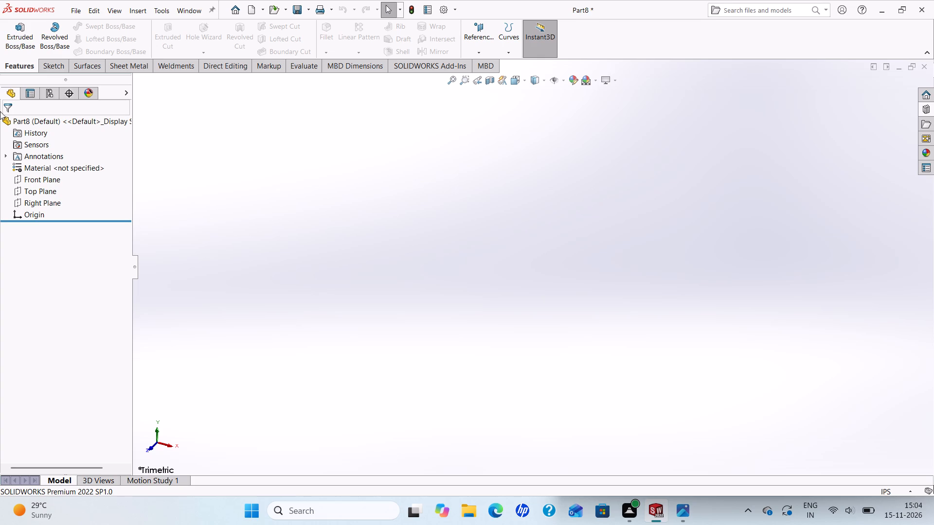
On the Front Plane, sketch a horizontal line about 2.5 in from the origin, a tangent arc about 1 in radius, and a tangent line about 1.3 in.
click(33, 177)
click(42, 166)
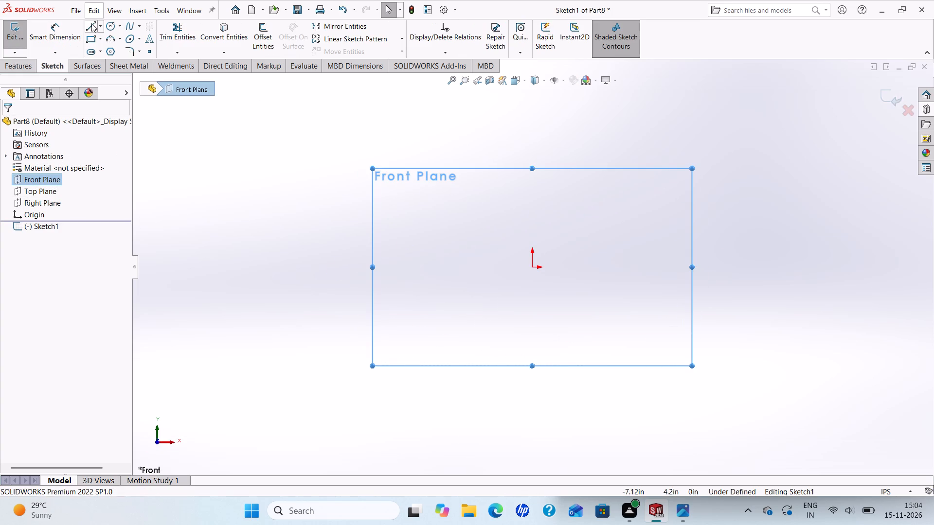
click(91, 23)
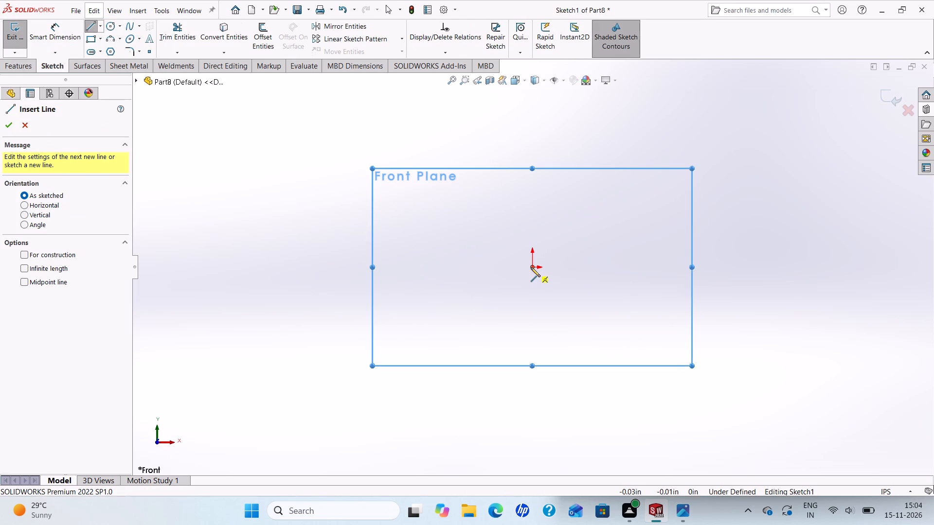
click(531, 267)
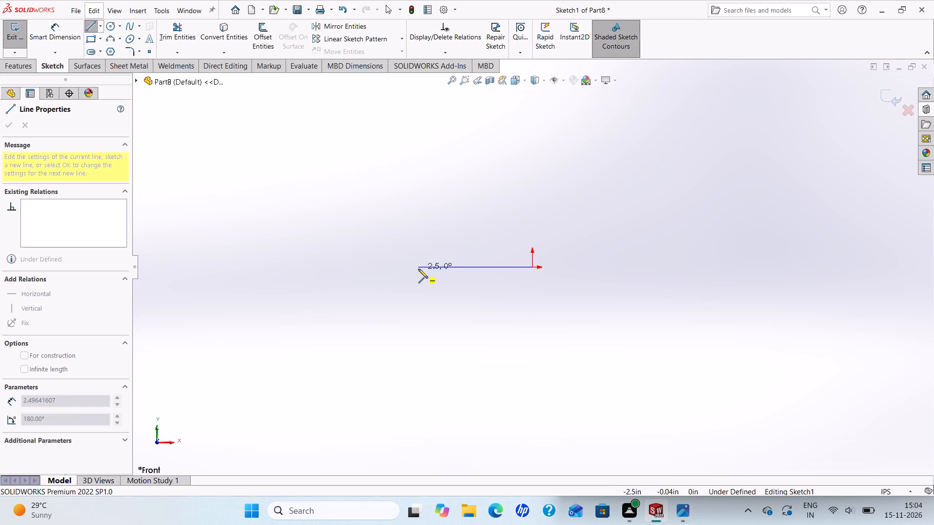
click(418, 269)
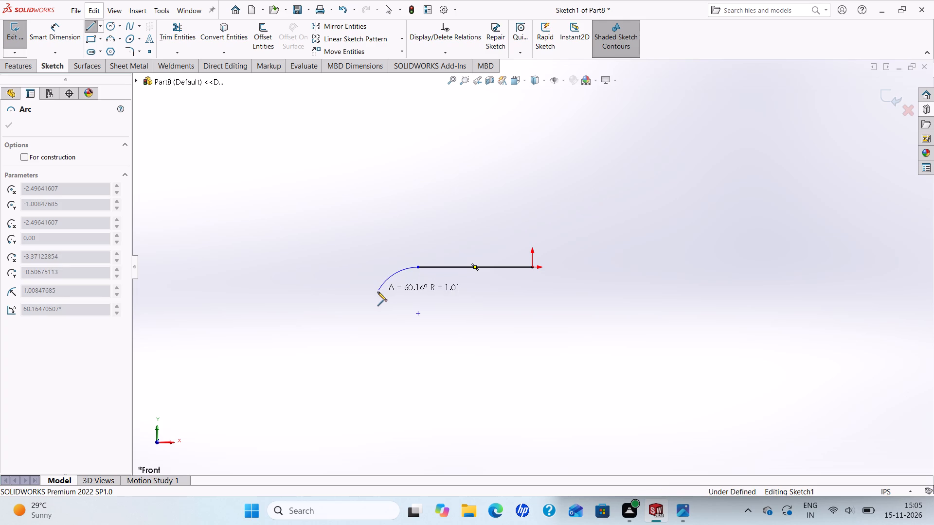
click(377, 296)
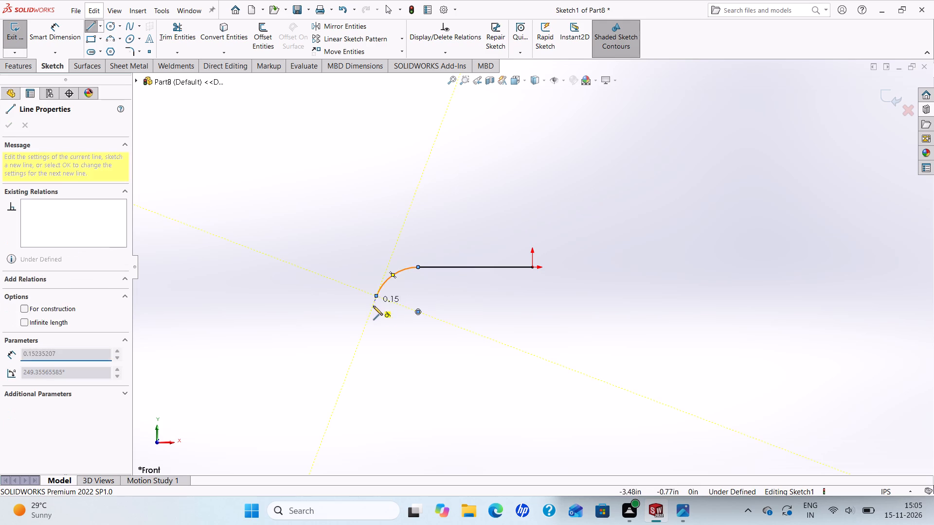
click(357, 354)
right_click(356, 354)
click(390, 363)
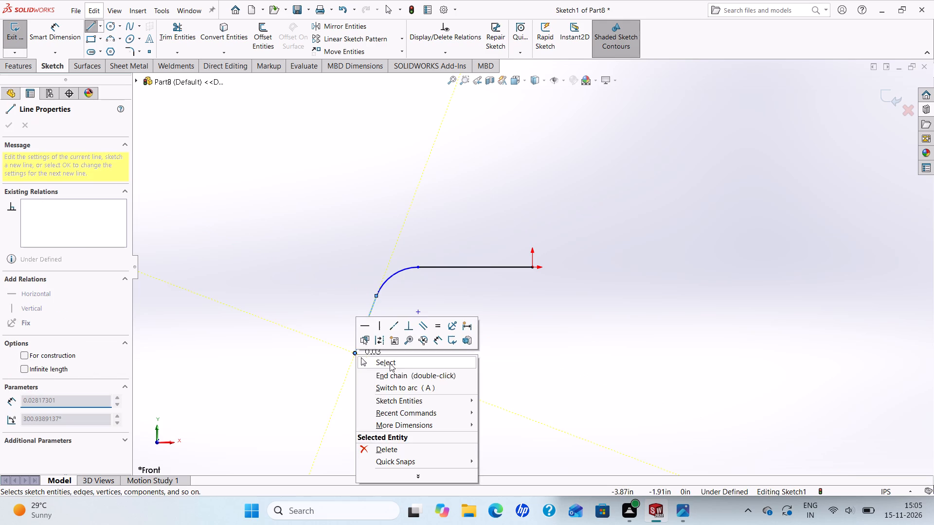
Dimension the path's horizontal line to 14.83 in and the bend arc's radius to 5 in.
click(58, 25)
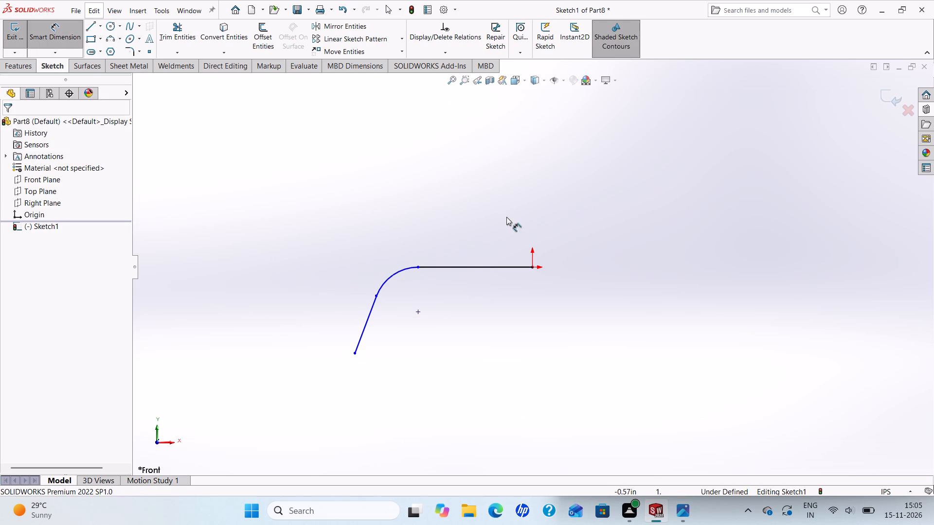
click(470, 267)
click(473, 238)
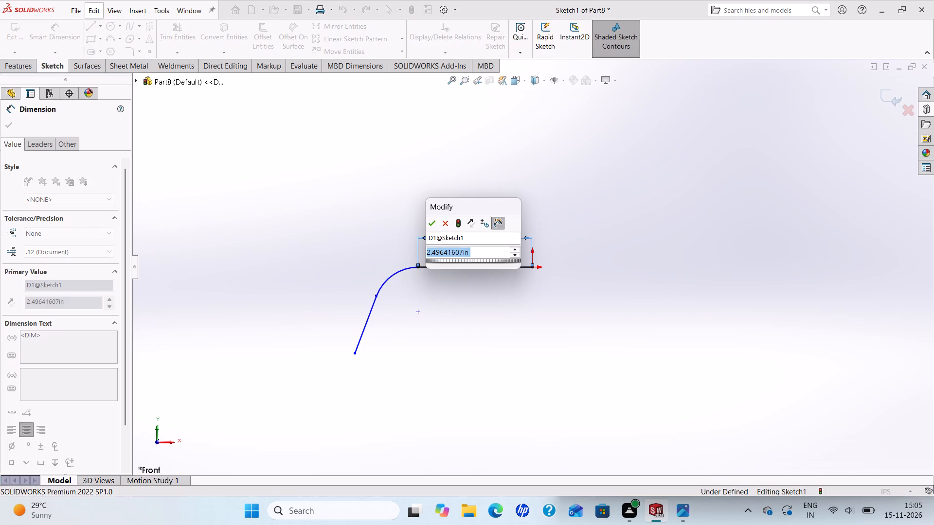
text(14.83)
key(Return)
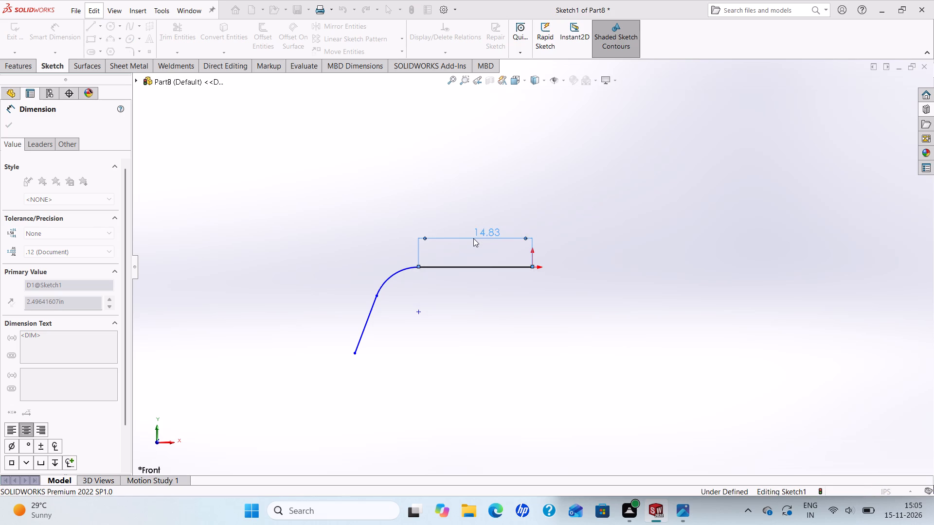
click(398, 270)
click(354, 236)
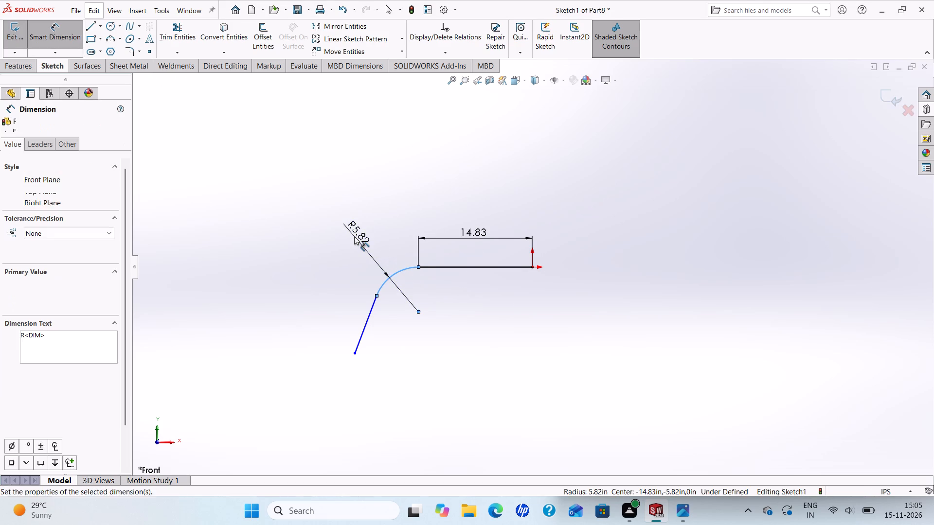
key(5)
key(Return)
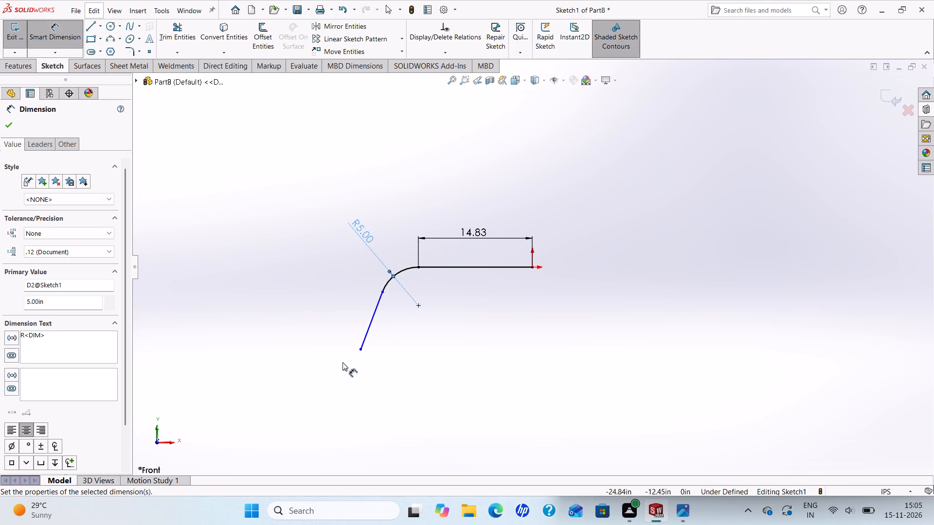
Dimension the angled line's length to 7.83 in and the horizontal distance from its free end to the origin to 24.06 in.
click(372, 318)
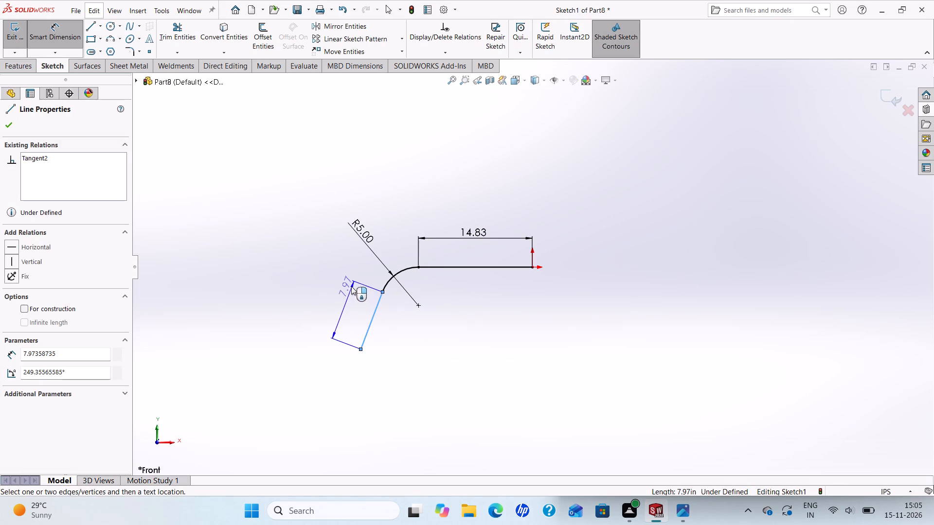
click(351, 277)
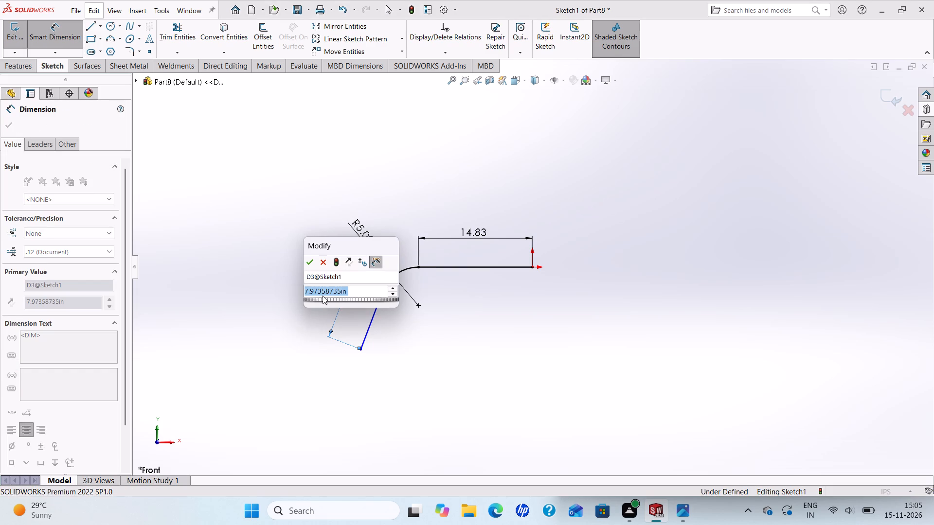
text(7.83)
key(Return)
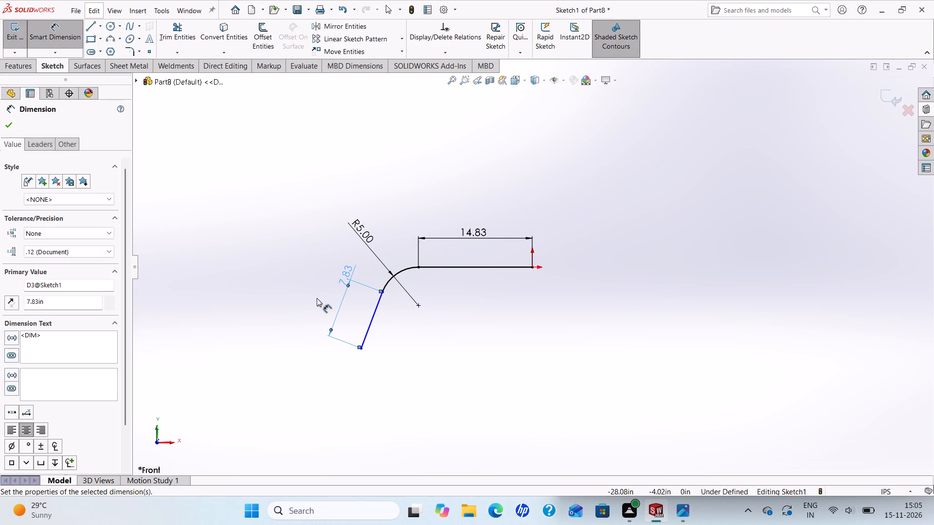
click(363, 350)
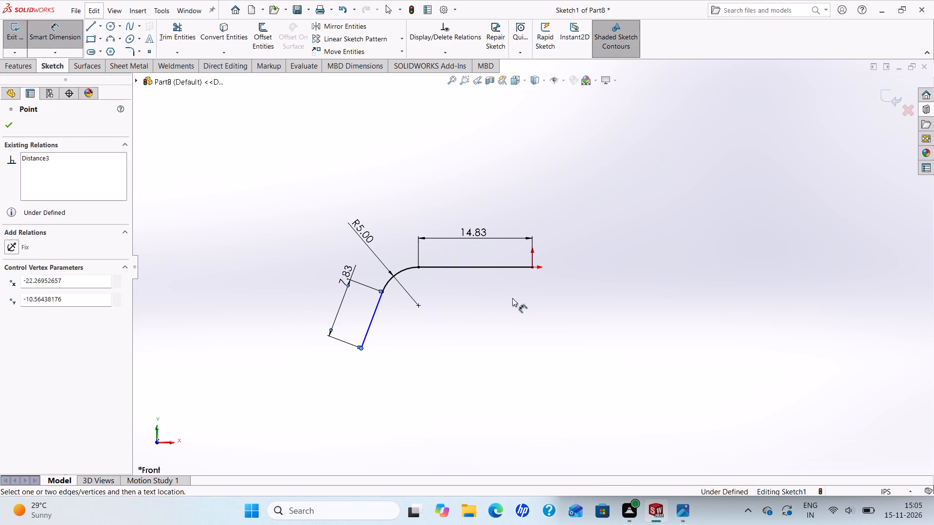
click(533, 267)
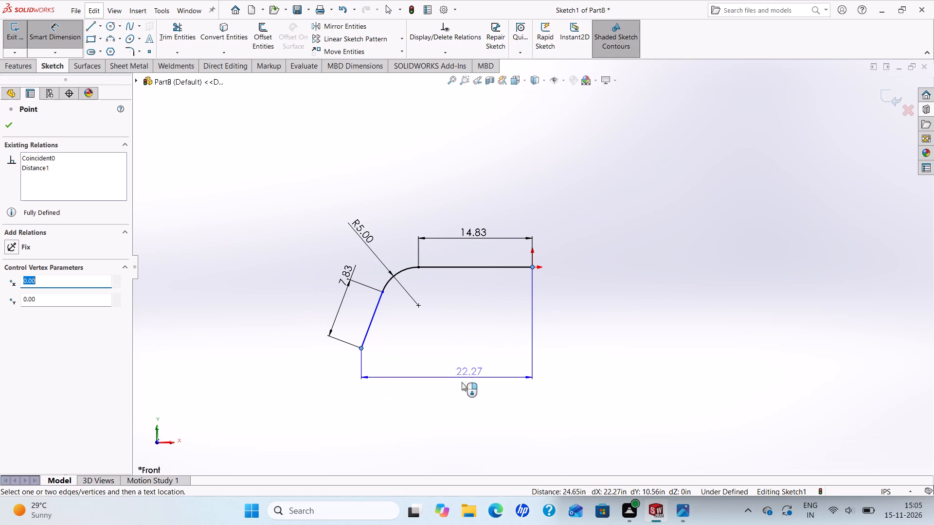
click(462, 382)
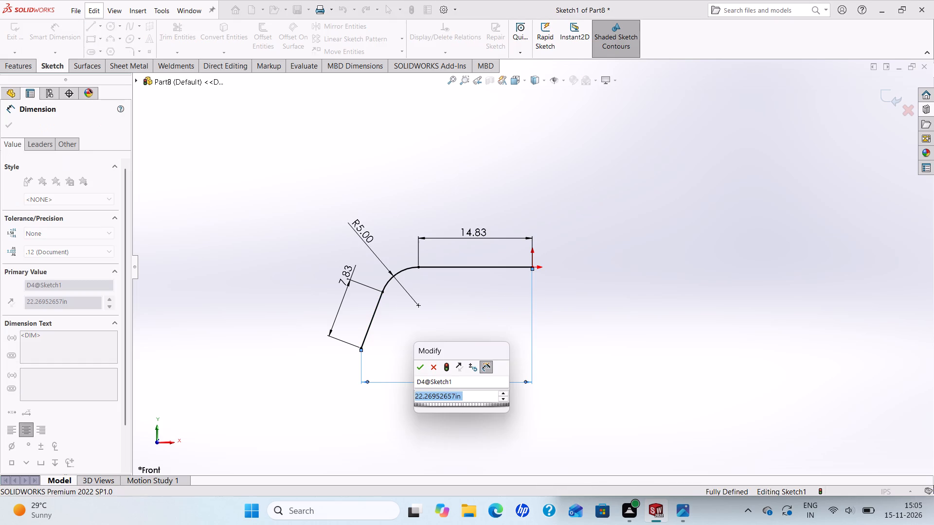
text(24)
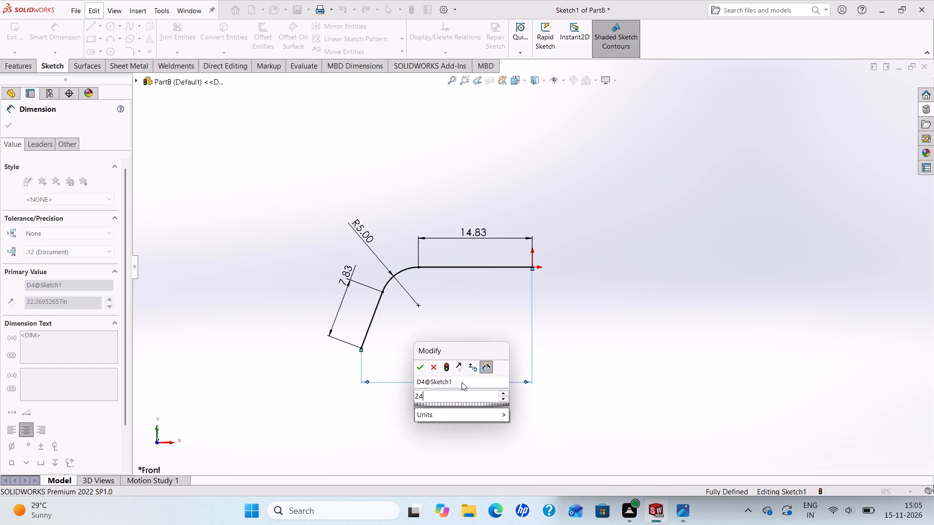
text(.06)
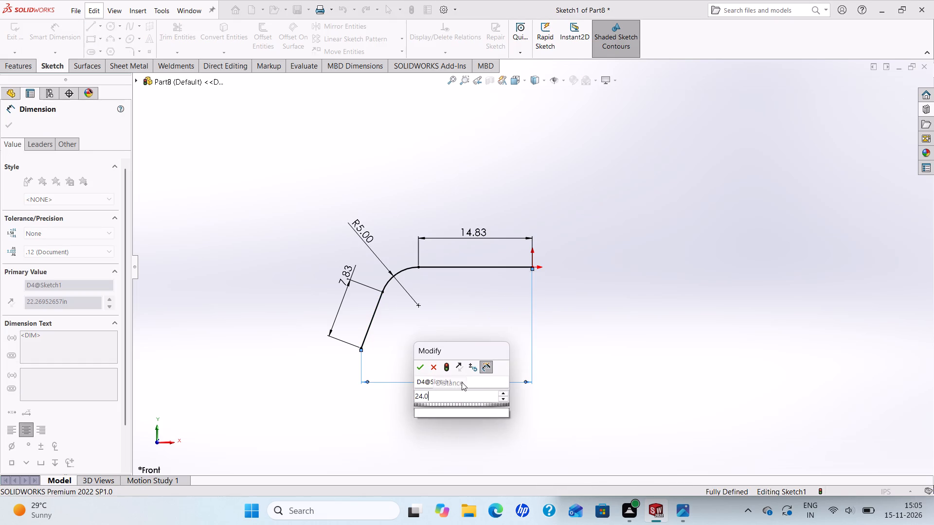
key(Return)
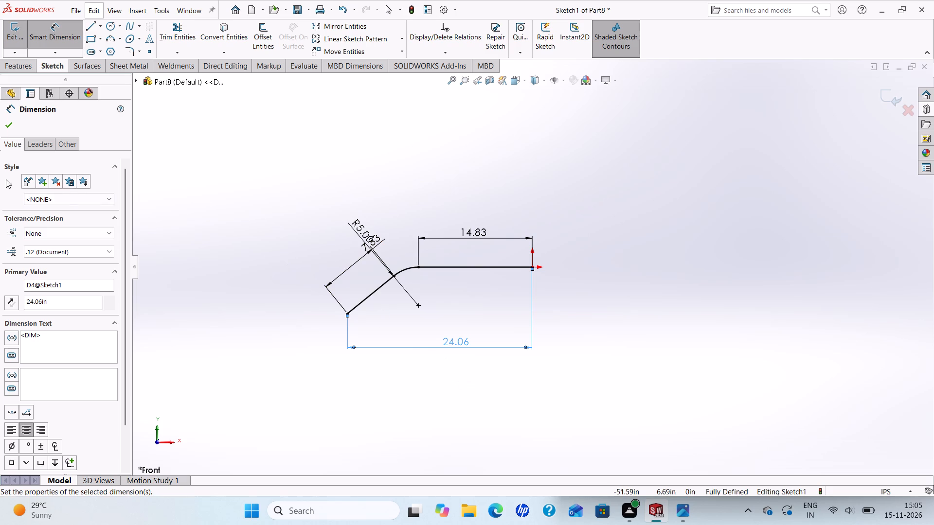
click(4, 124)
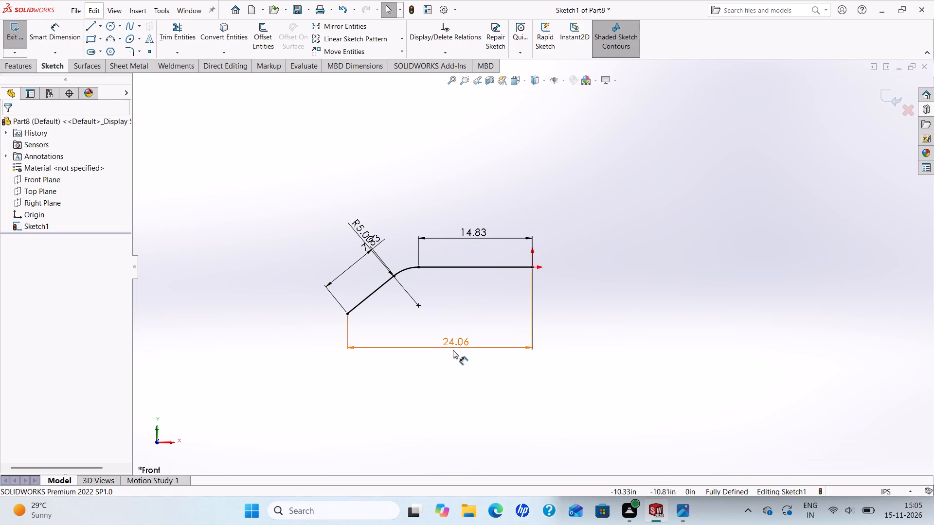
Delete the 24.06 in overall horizontal dimension from the path sketch.
click(453, 349)
key(Delete)
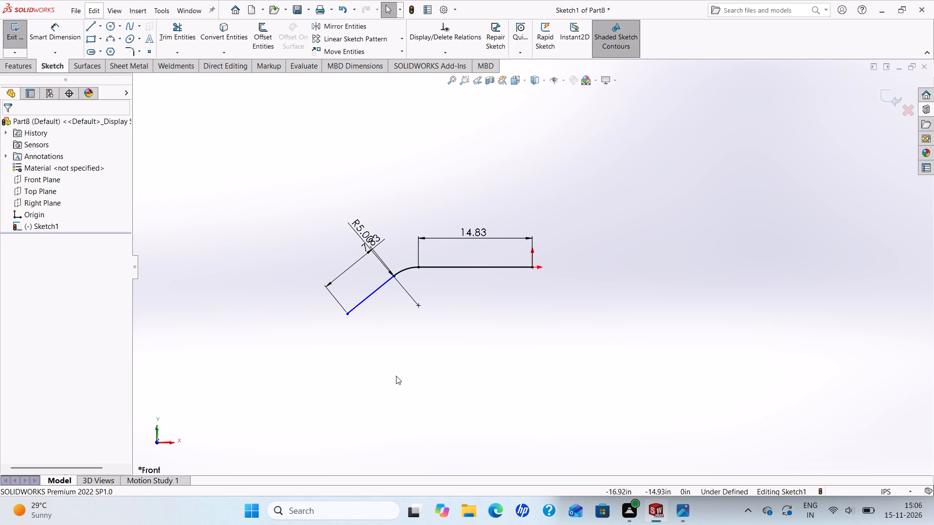
Set the angled line's length to 4.83 in and exit the path sketch.
click(351, 267)
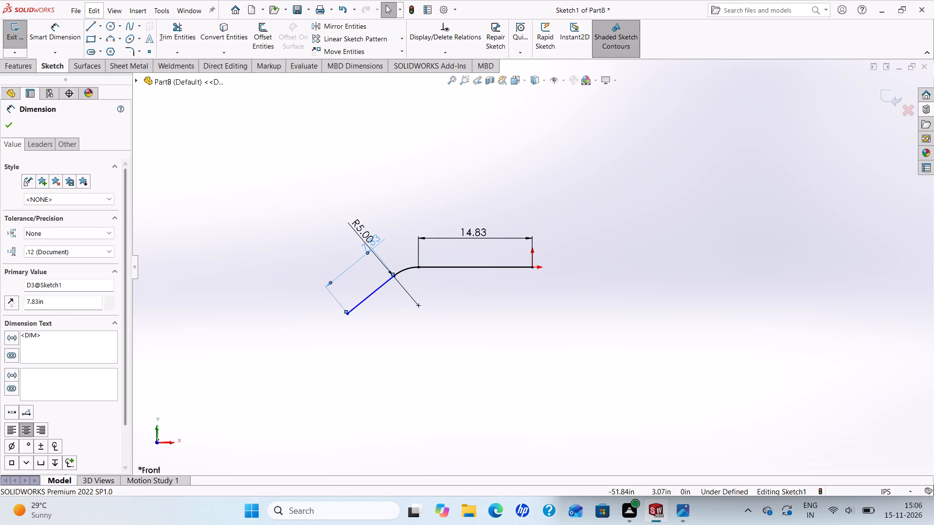
drag(51, 305, 0, 309)
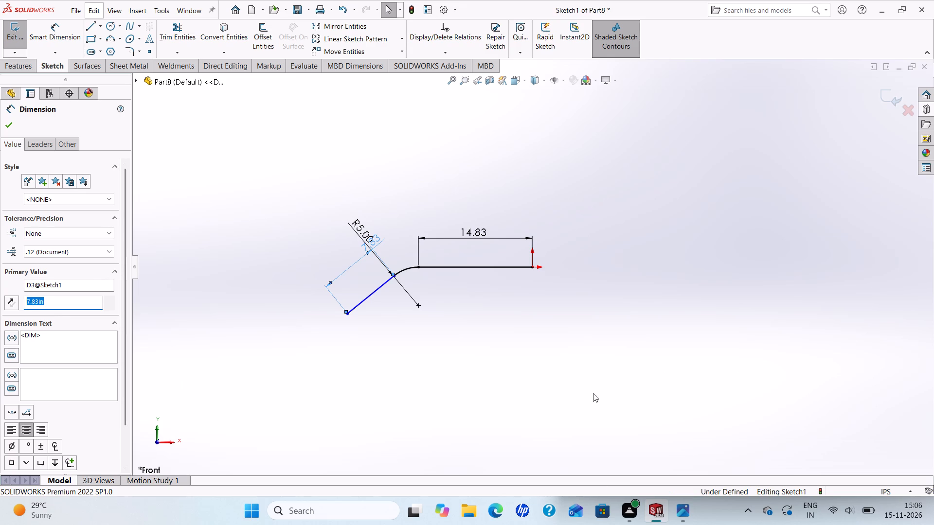
text(4.83)
key(Return)
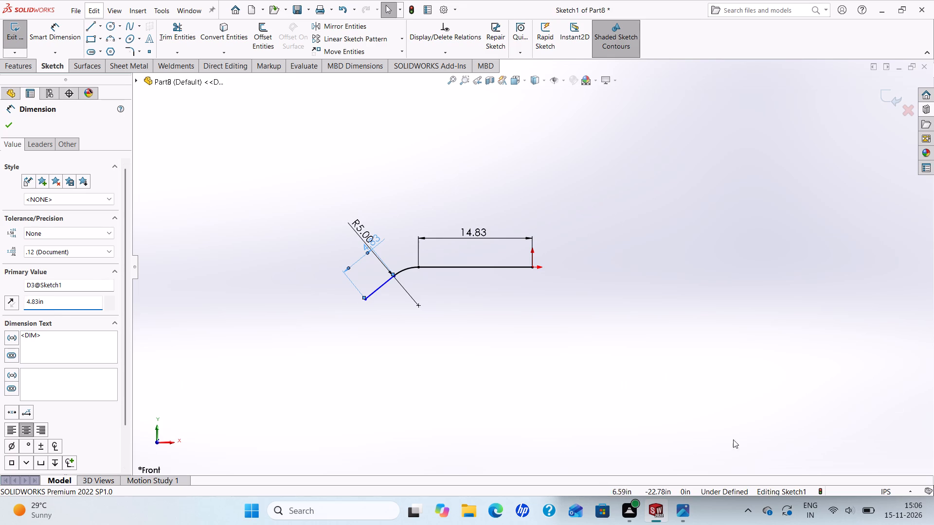
click(3, 125)
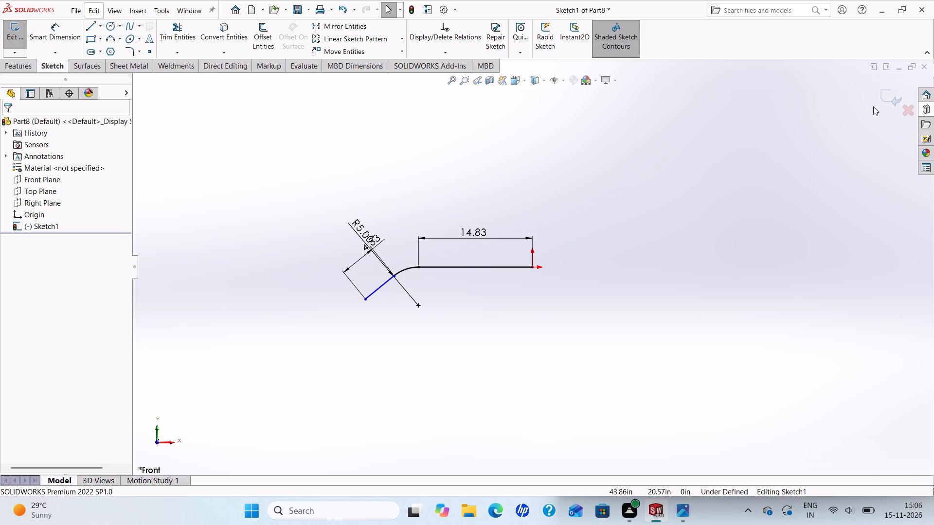
click(891, 102)
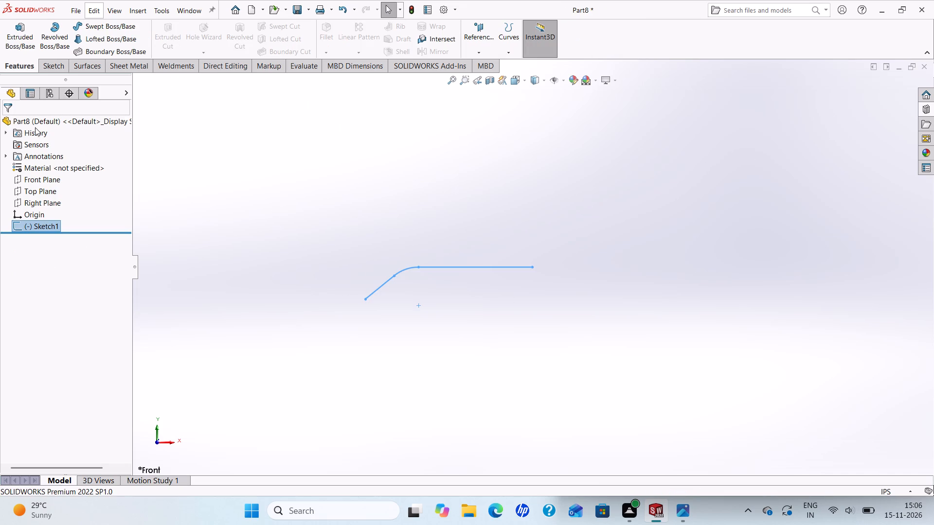
Create a reference plane perpendicular to the Front Plane and coincident with the angled line of Sketch1.
click(28, 177)
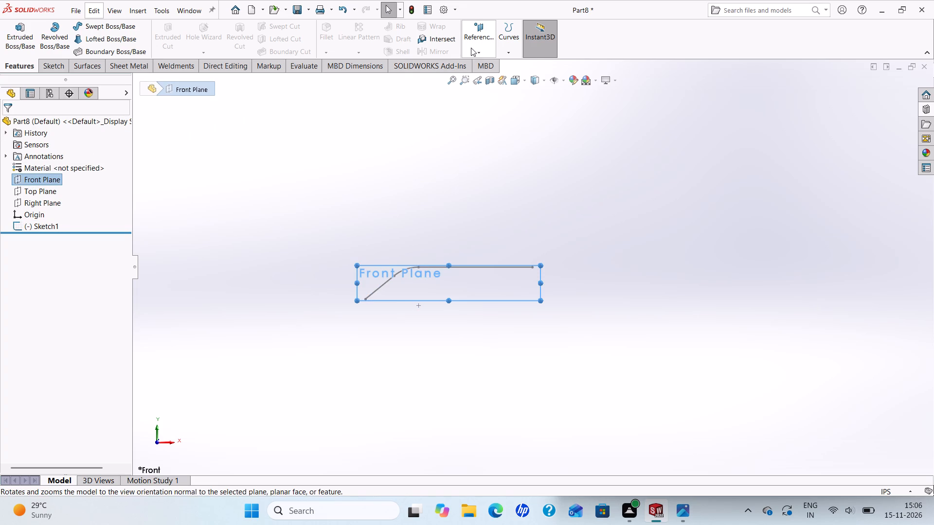
click(471, 48)
click(475, 61)
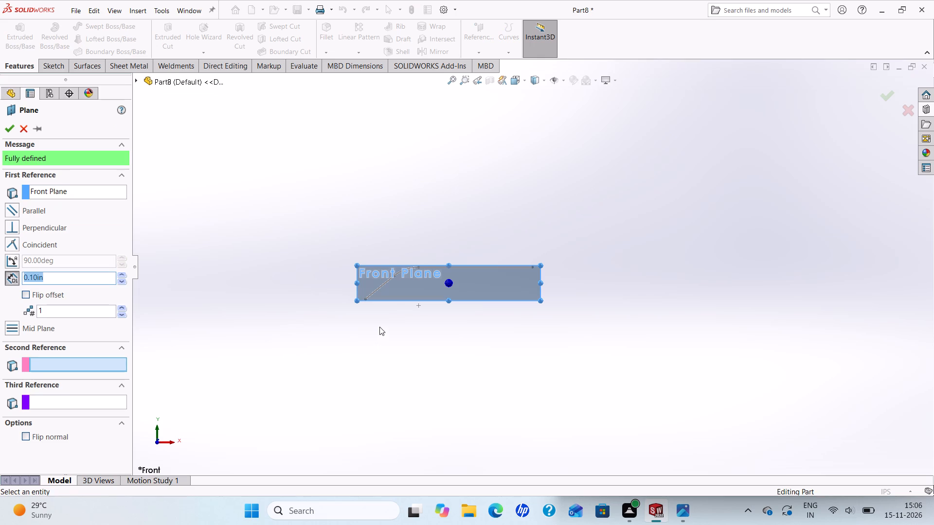
click(379, 288)
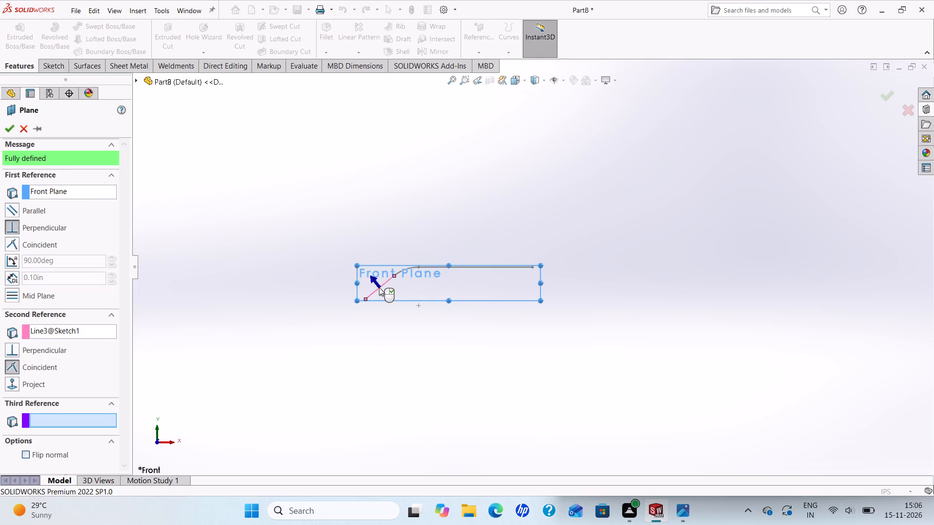
click(8, 127)
Start a new sketch on Plane1, the reference plane through the angled line.
scroll(324, 272, down, 1)
middle_drag(326, 272, 326, 272)
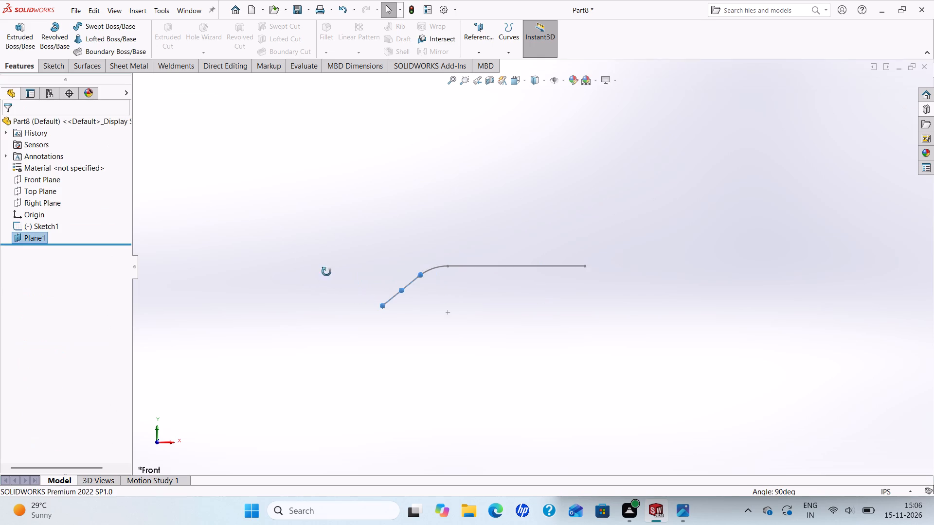
middle_drag(326, 272, 389, 329)
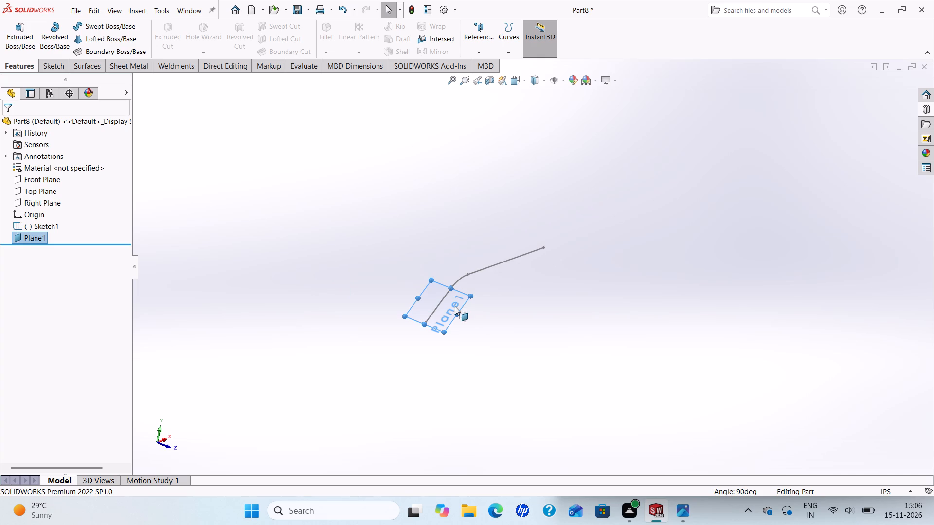
click(454, 306)
click(499, 276)
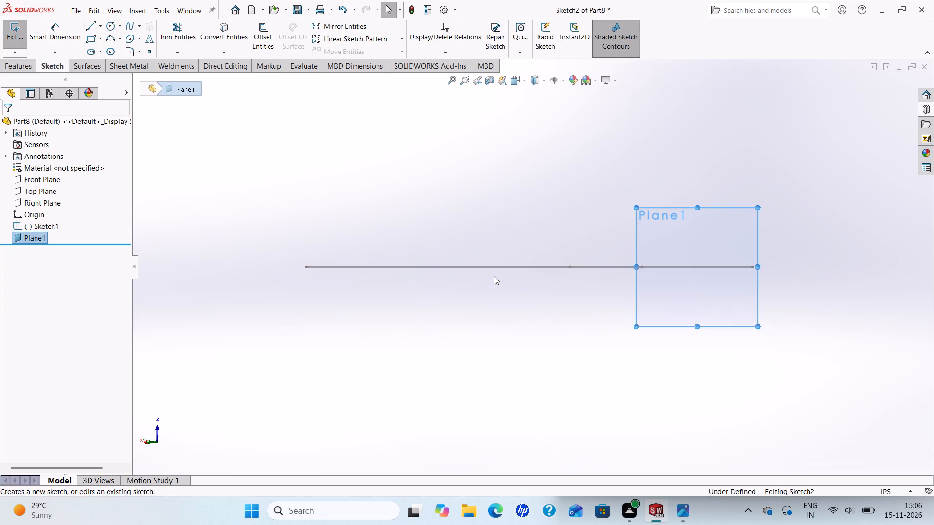
scroll(620, 257, up, 2)
scroll(758, 285, down, 2)
scroll(718, 265, up, 2)
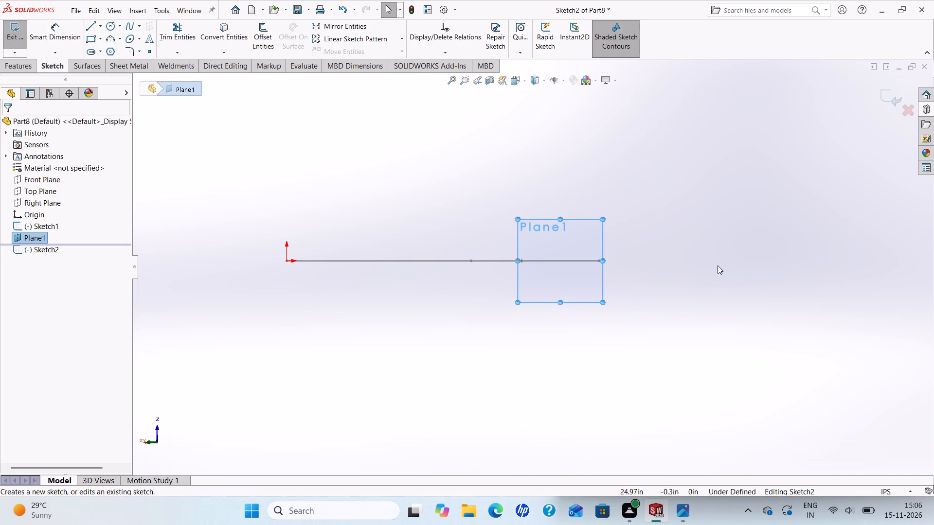
scroll(717, 265, down, 2)
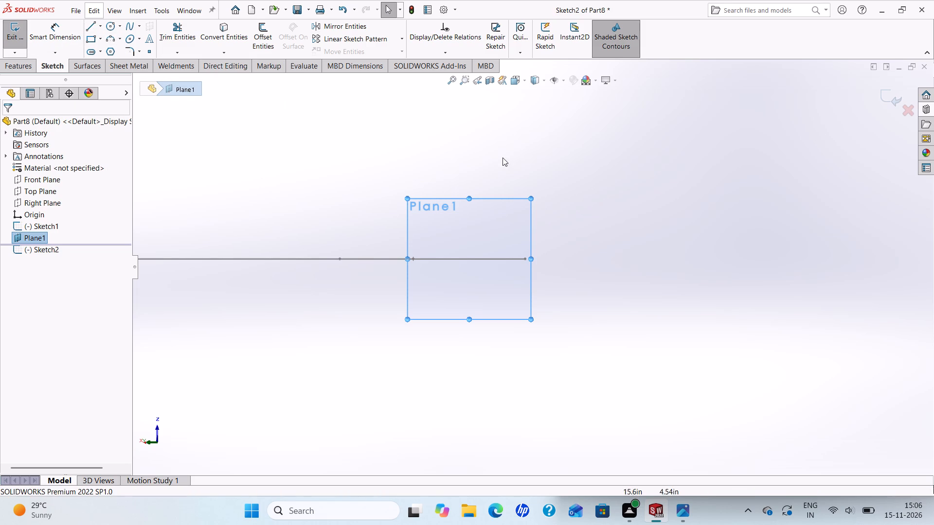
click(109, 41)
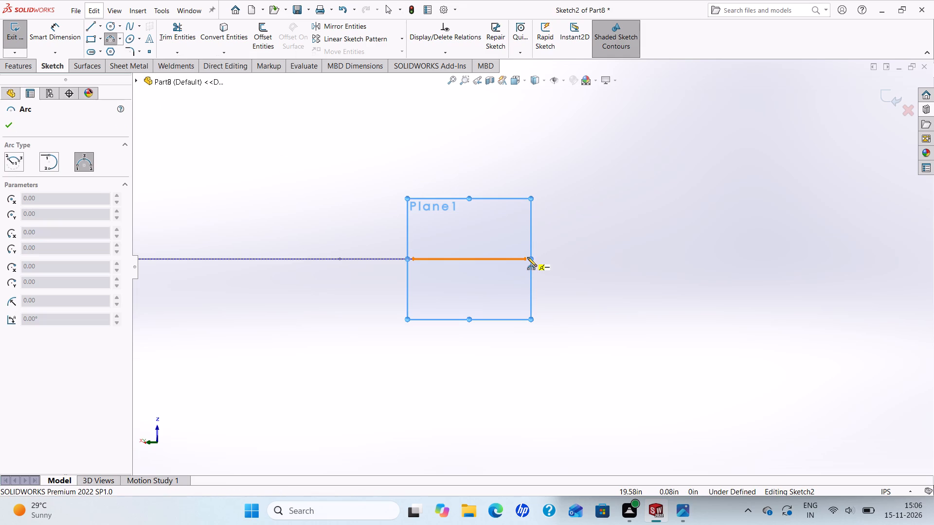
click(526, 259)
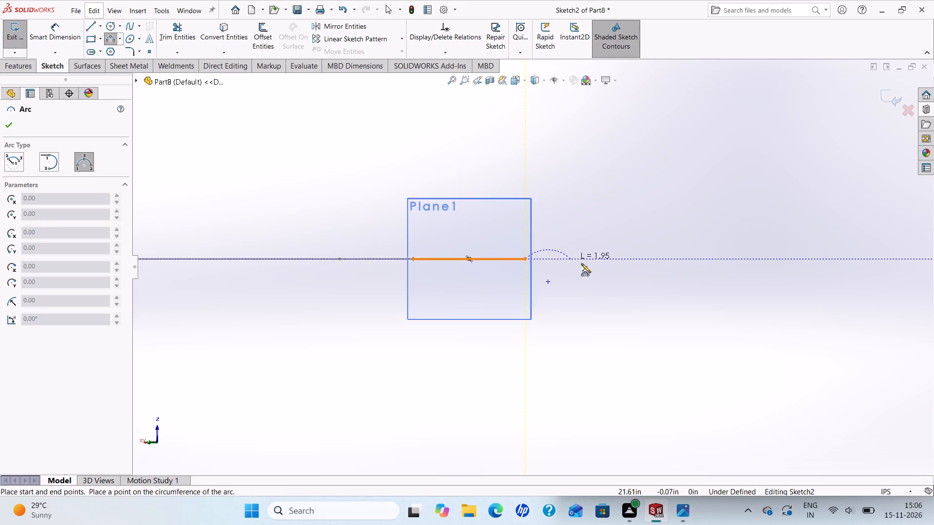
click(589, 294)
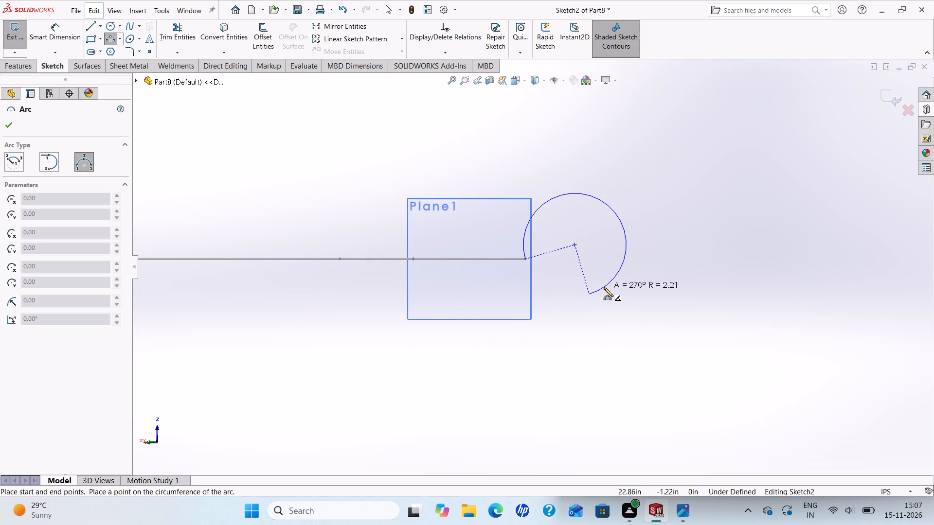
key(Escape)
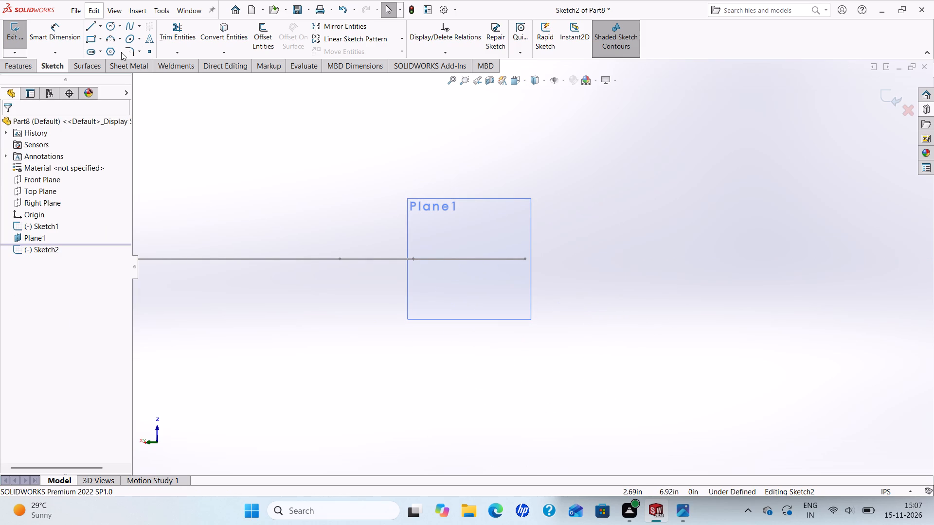
Sketch a 90° three-point arc of about 2.49 in radius, starting at the angled line's free end and curving downward away from it.
click(112, 39)
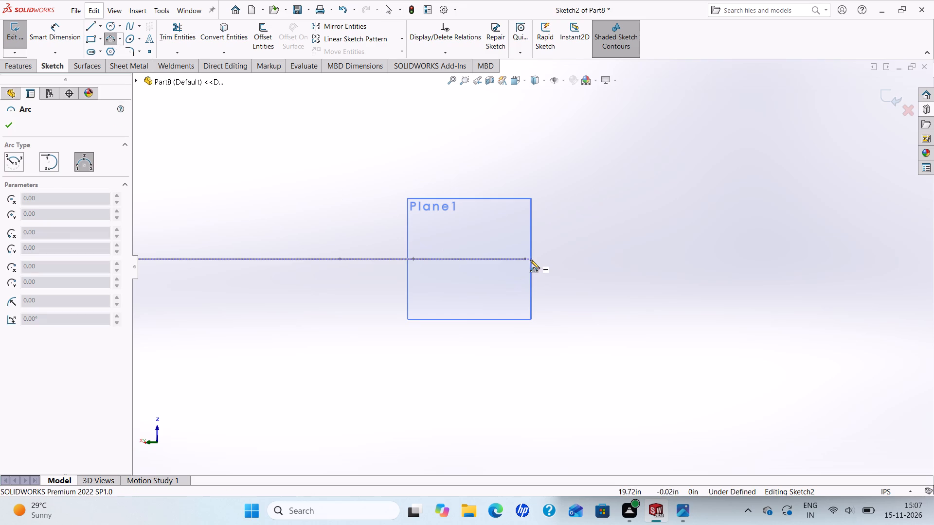
click(526, 259)
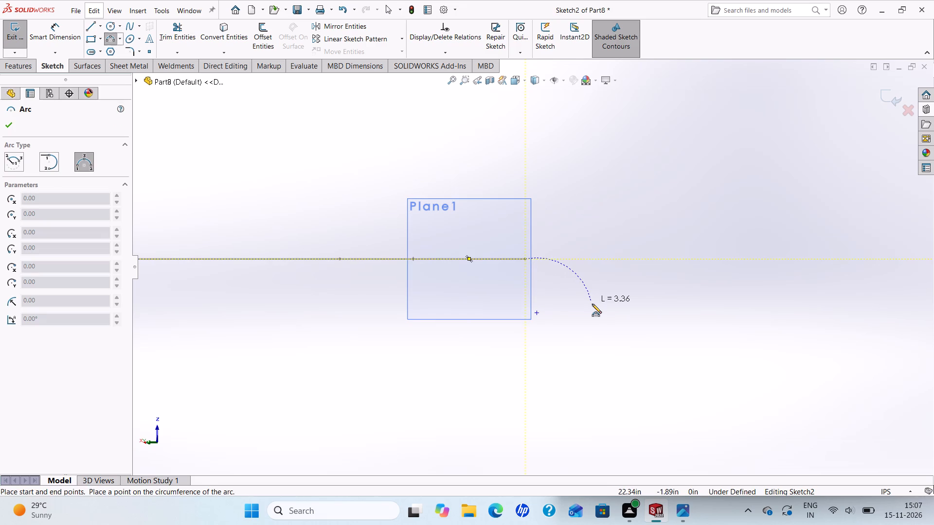
click(593, 305)
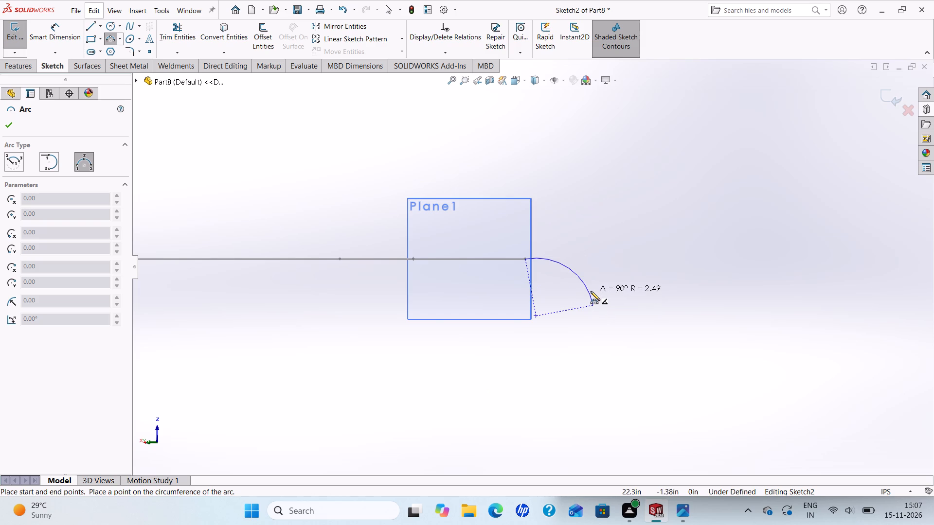
click(591, 291)
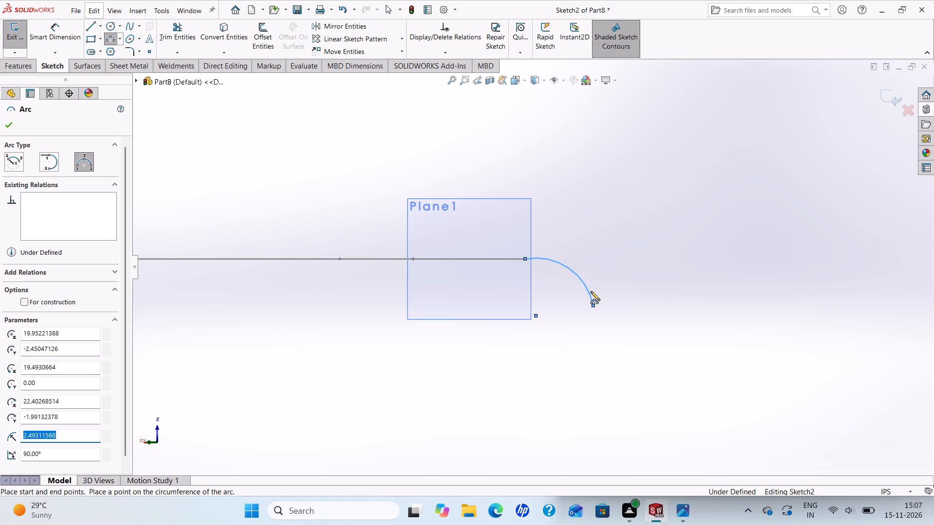
right_click(591, 291)
click(600, 297)
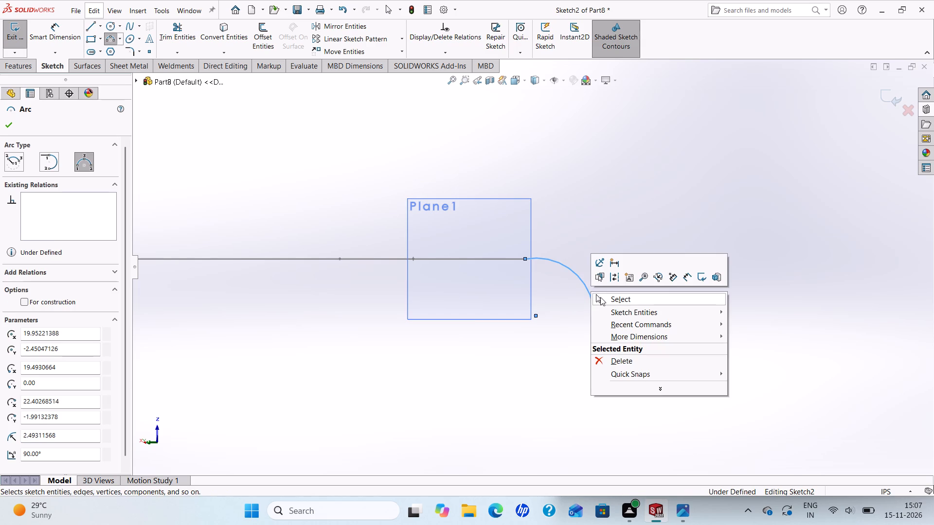
Sketch a vertical line about 3.7 in long straight down from the arc's lower end.
click(90, 28)
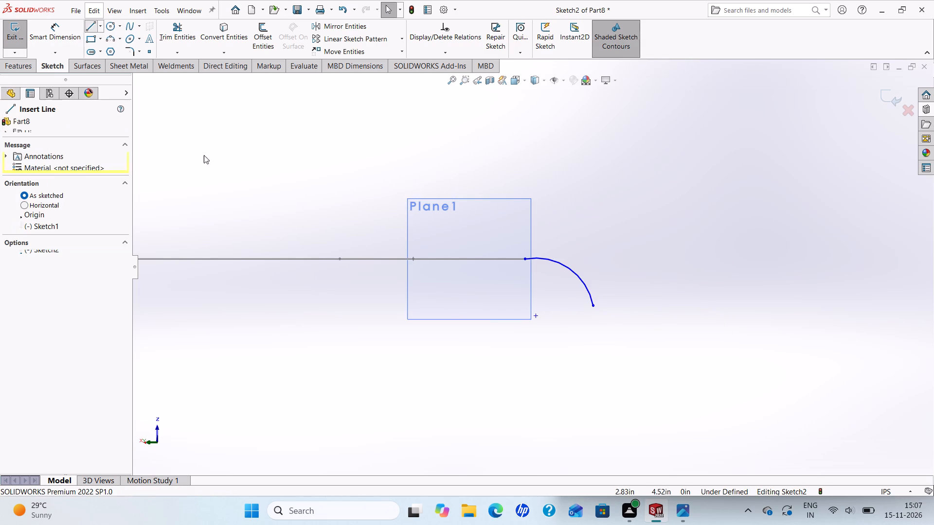
click(593, 305)
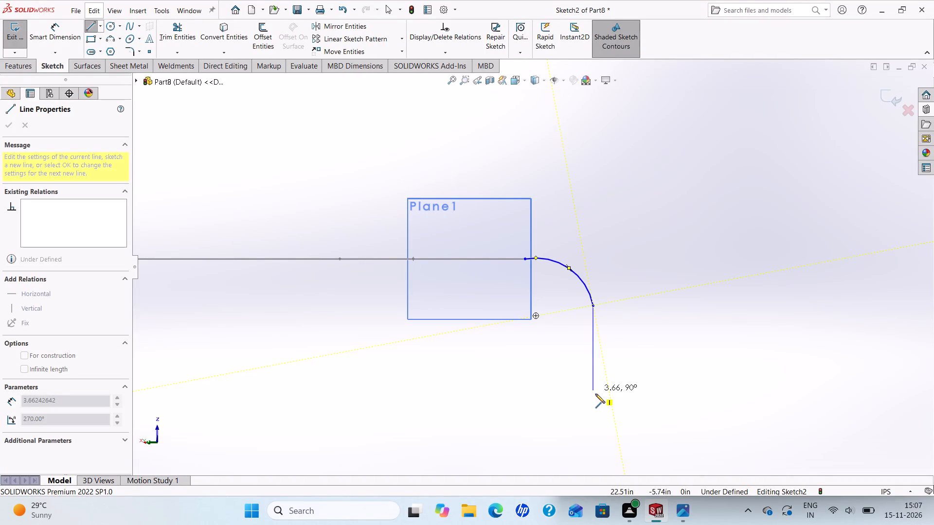
click(595, 394)
right_click(595, 394)
click(618, 401)
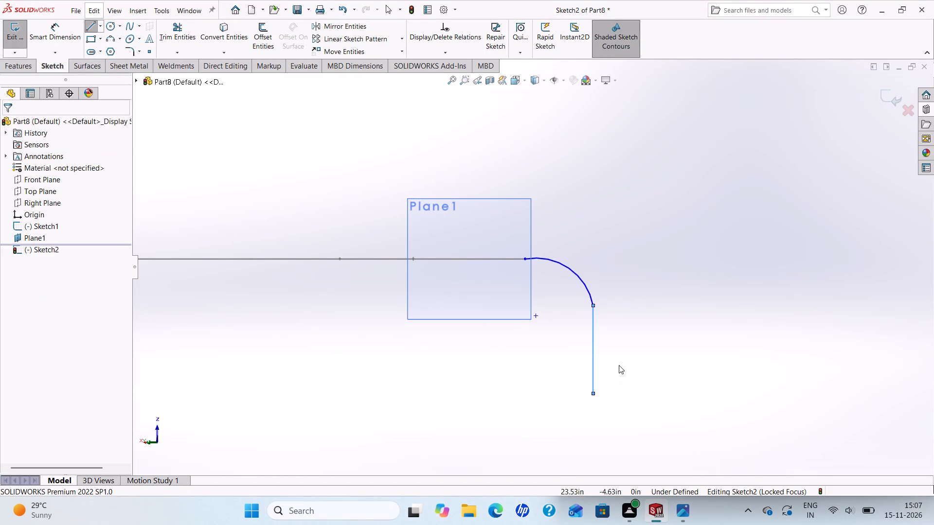
Add a tangent relation between the arc and the vertical line.
ctrl+click(592, 321)
ctrl+click(588, 288)
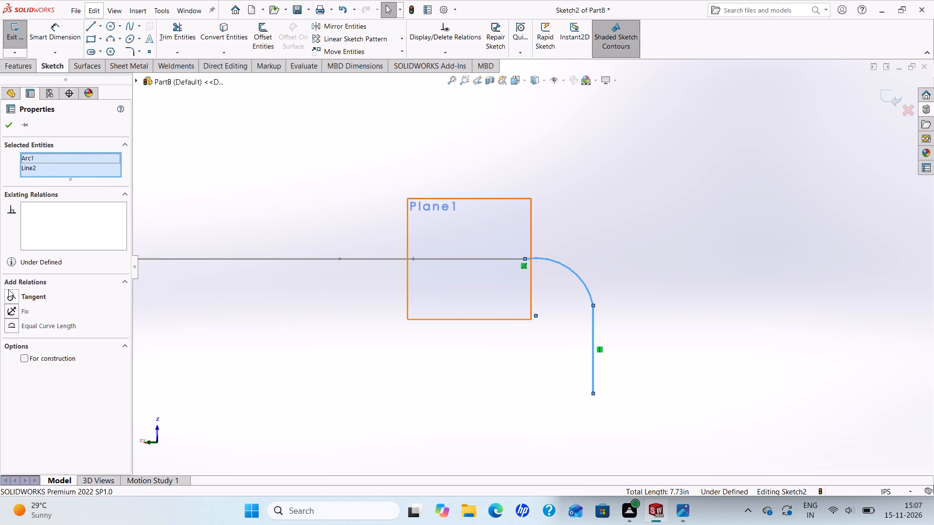
click(8, 294)
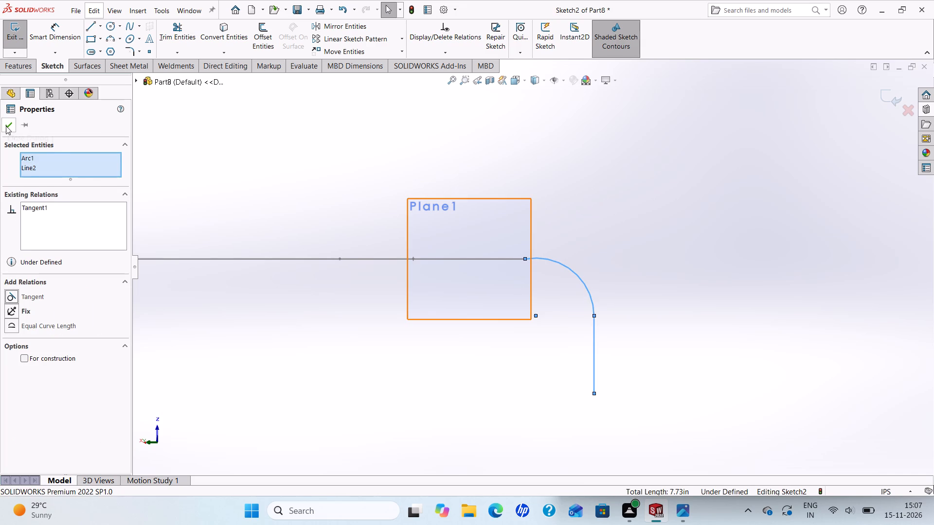
click(6, 126)
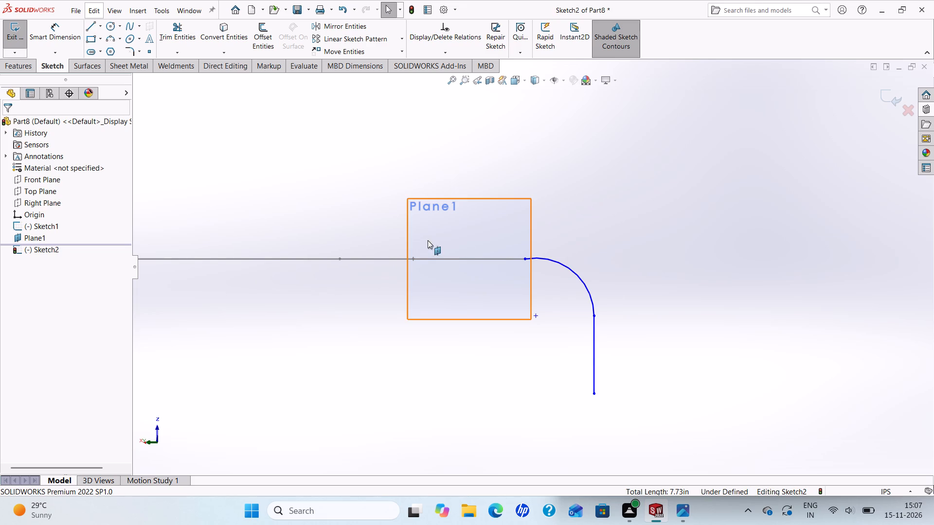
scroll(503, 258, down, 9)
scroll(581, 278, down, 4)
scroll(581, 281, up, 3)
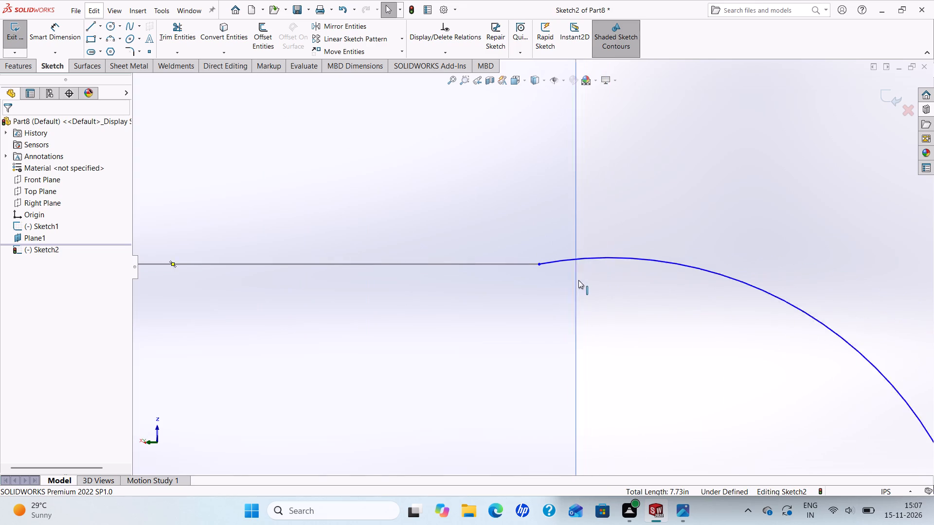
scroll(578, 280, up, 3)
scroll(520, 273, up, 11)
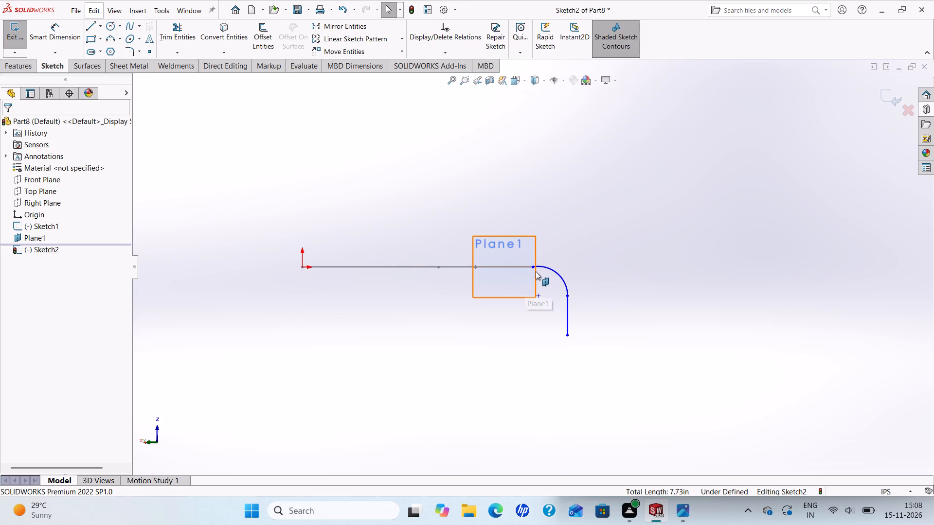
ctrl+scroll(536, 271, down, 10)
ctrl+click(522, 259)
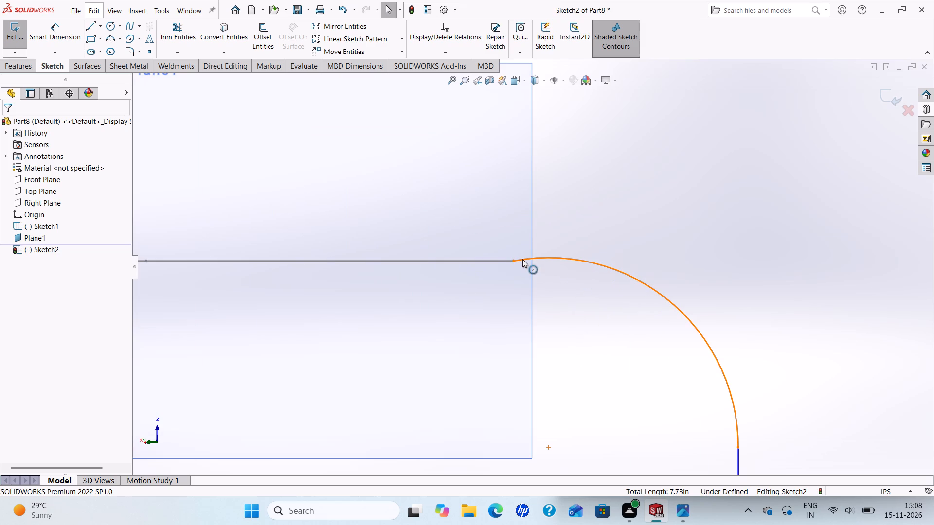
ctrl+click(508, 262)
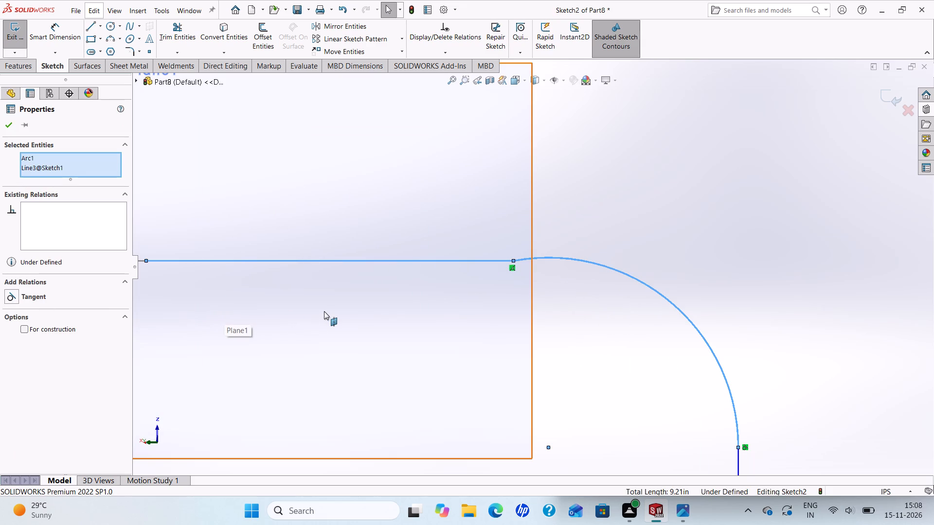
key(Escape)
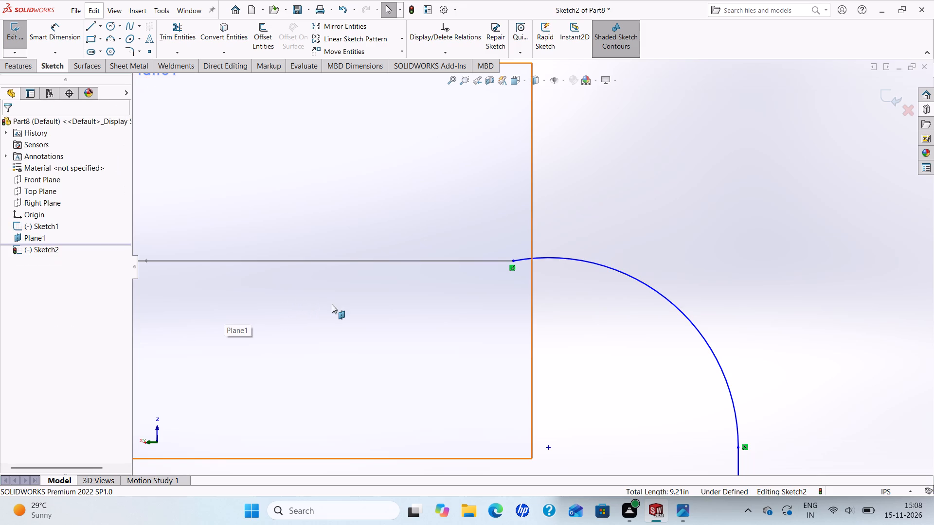
Add a pierce relation between the arc's start point and the angled line of Sketch1, and exit the sketch.
scroll(495, 253, down, 11)
scroll(552, 277, down, 4)
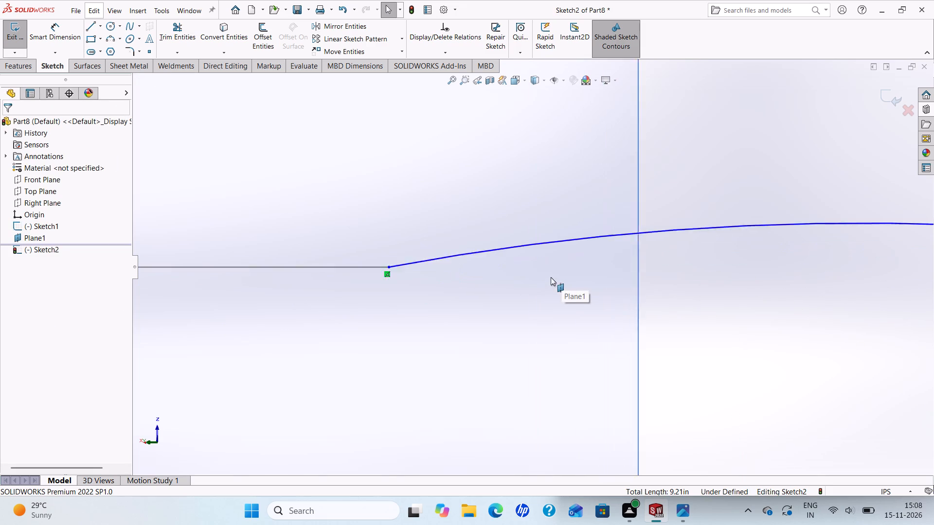
scroll(551, 277, down, 2)
ctrl+click(259, 259)
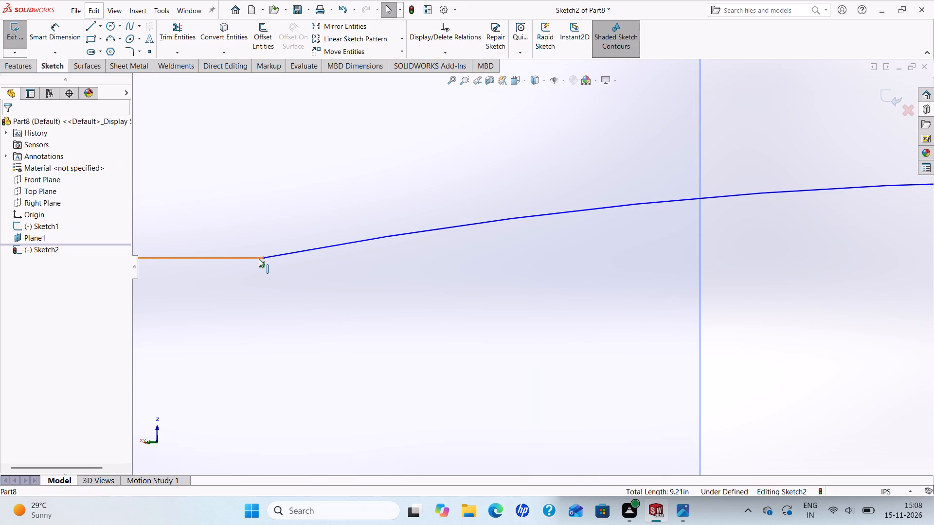
ctrl+click(264, 257)
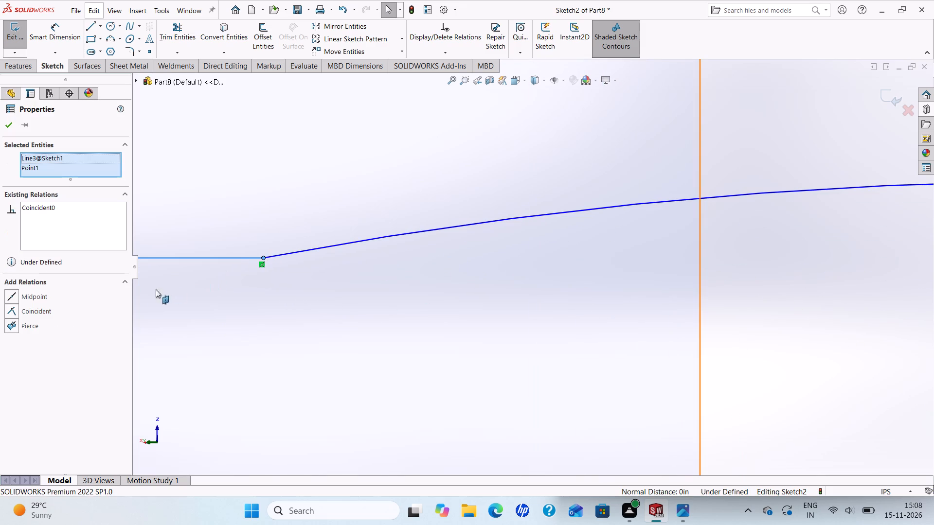
click(12, 323)
click(10, 129)
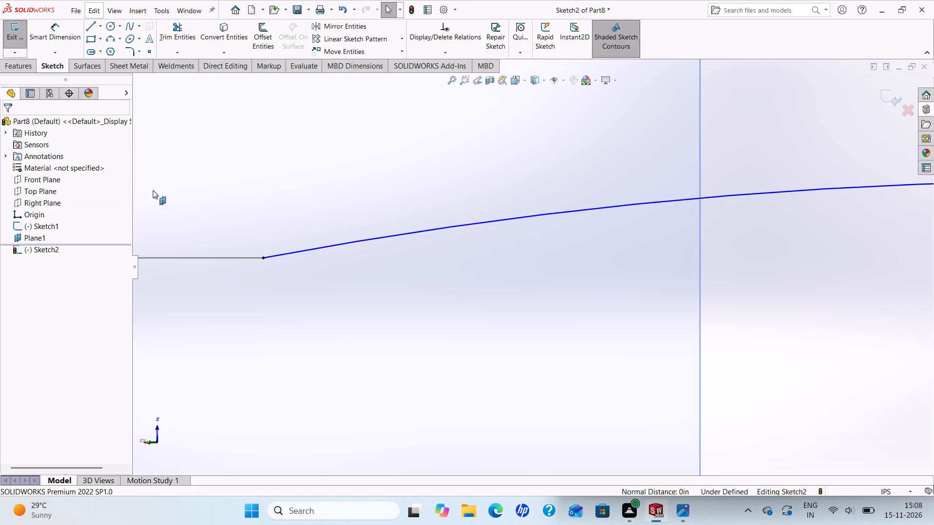
scroll(374, 264, up, 9)
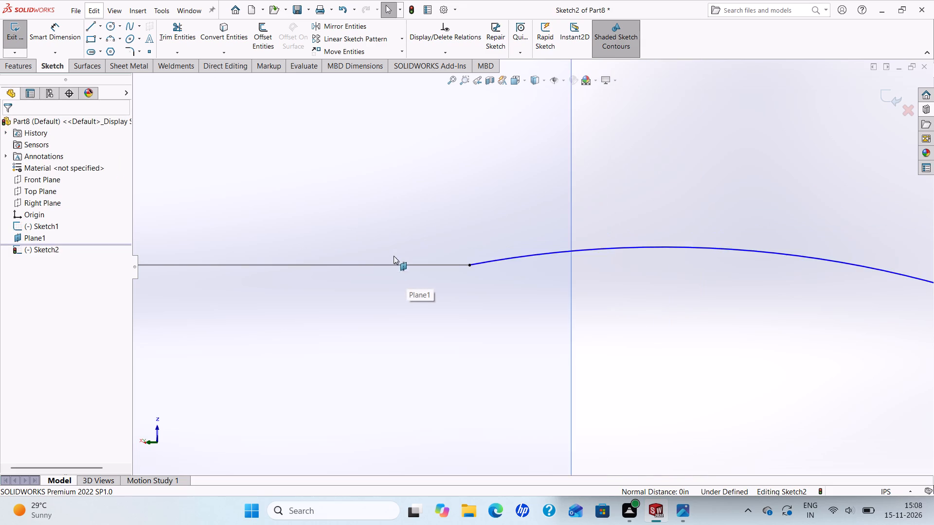
scroll(392, 275, up, 11)
scroll(474, 310, up, 6)
scroll(494, 297, down, 1)
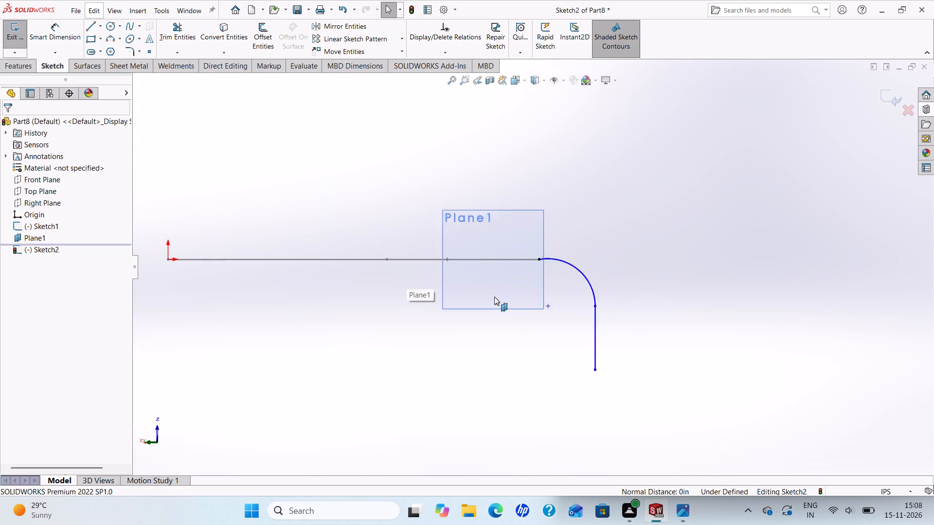
scroll(494, 297, down, 1)
scroll(494, 297, up, 2)
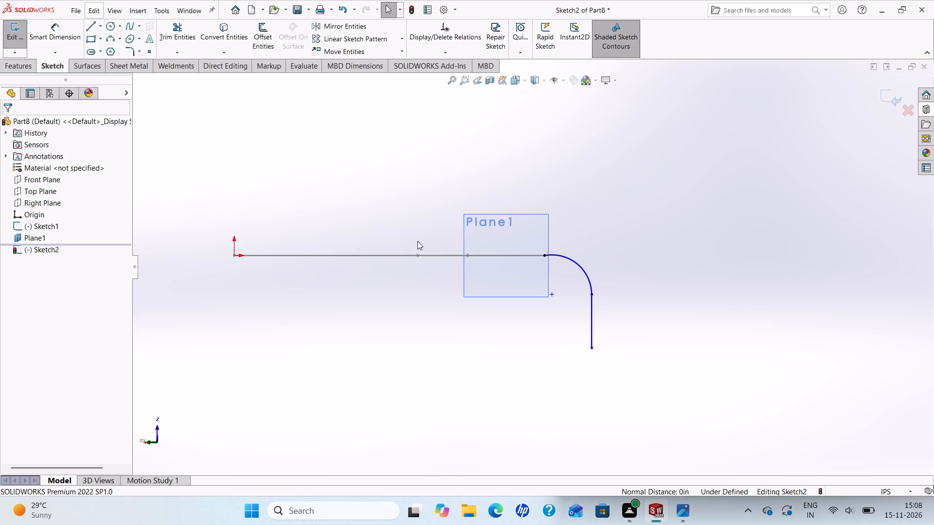
click(893, 100)
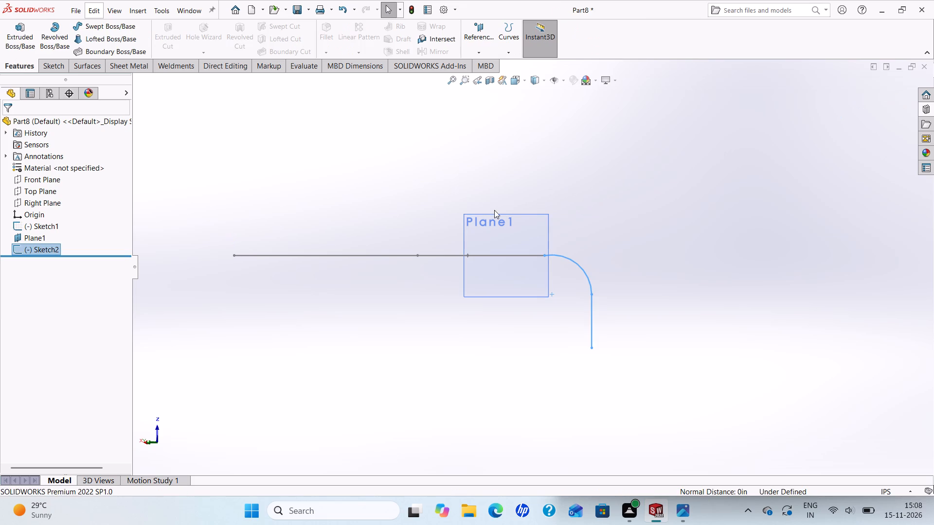
Sketch a circle about 0.31 in in diameter centred on the origin, in a new sketch on the Right Plane.
click(45, 201)
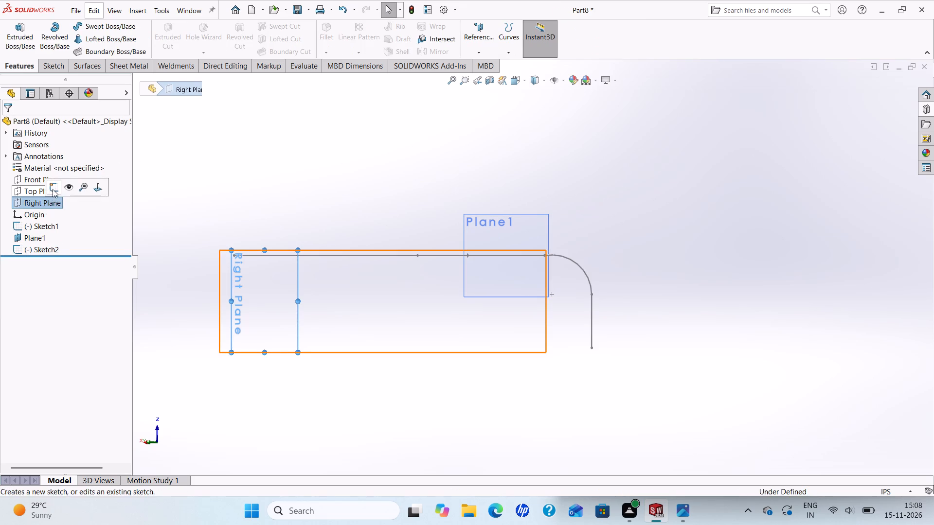
click(53, 189)
scroll(376, 194, up, 3)
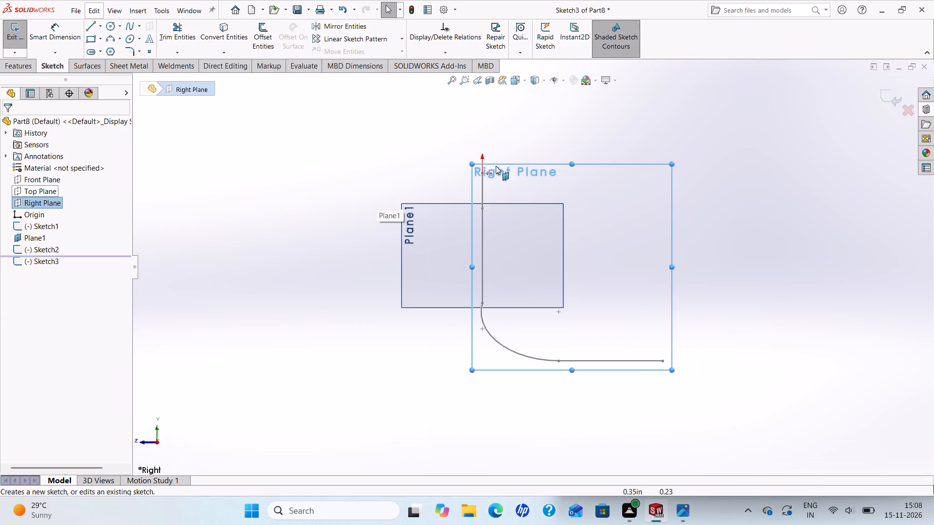
scroll(496, 166, down, 4)
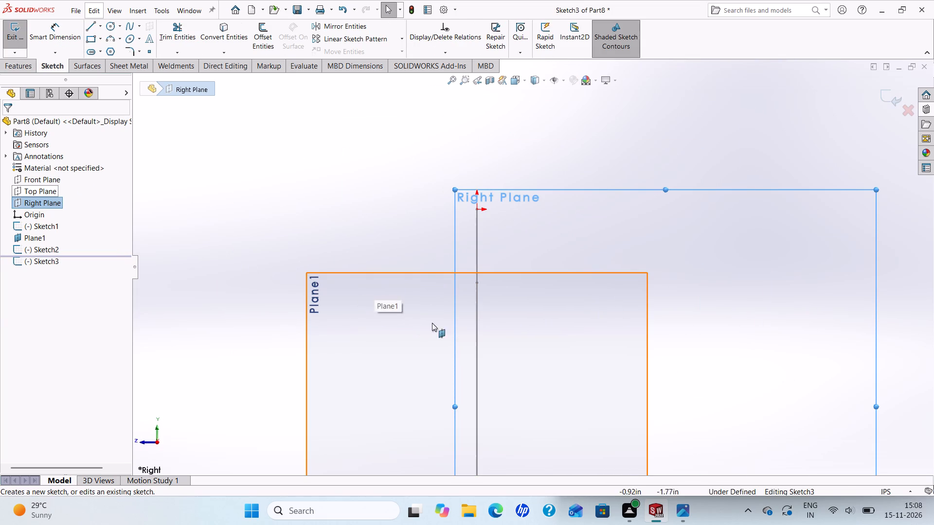
click(110, 26)
scroll(468, 210, down, 5)
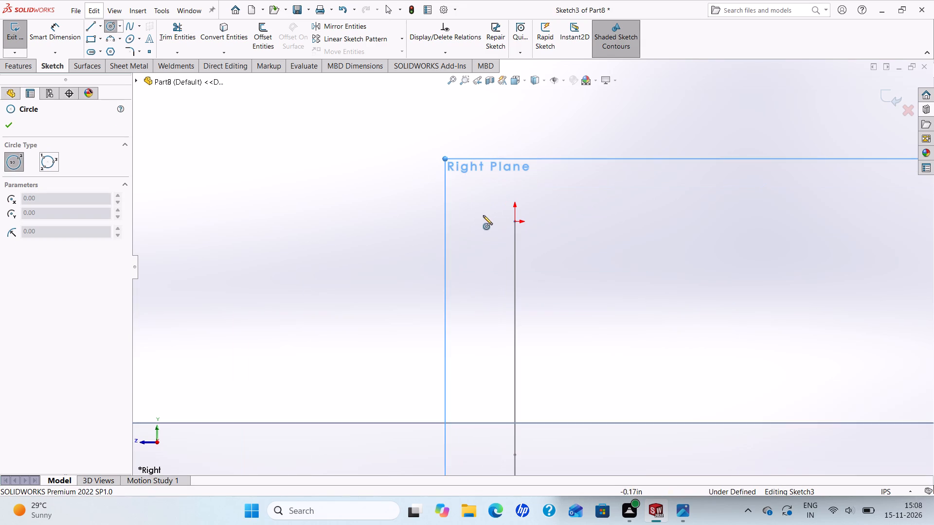
click(515, 221)
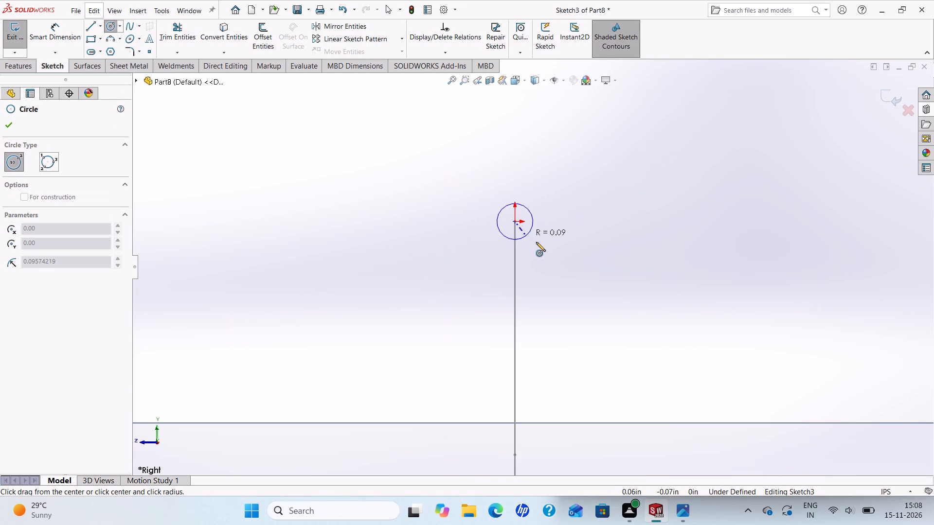
click(538, 244)
right_click(539, 244)
click(570, 253)
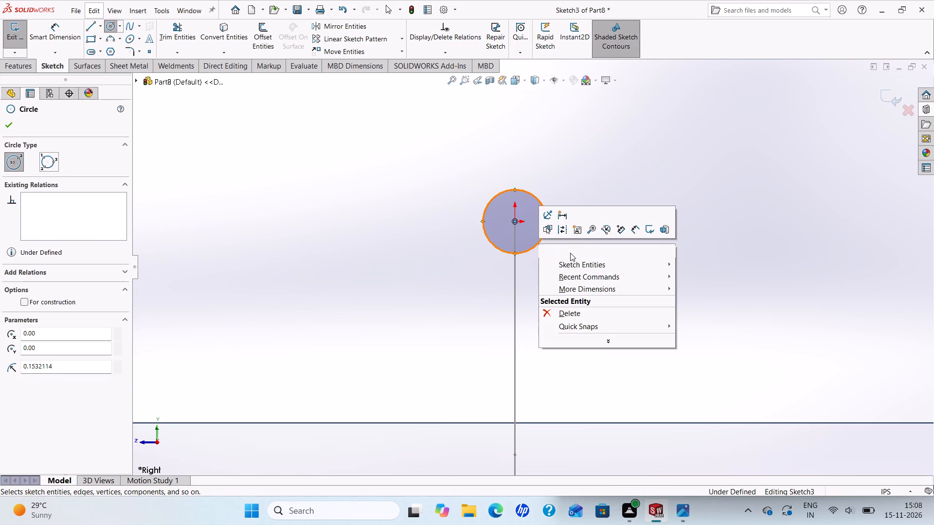
Dimension the circle's diameter as 1.32 in and exit the sketch.
click(63, 39)
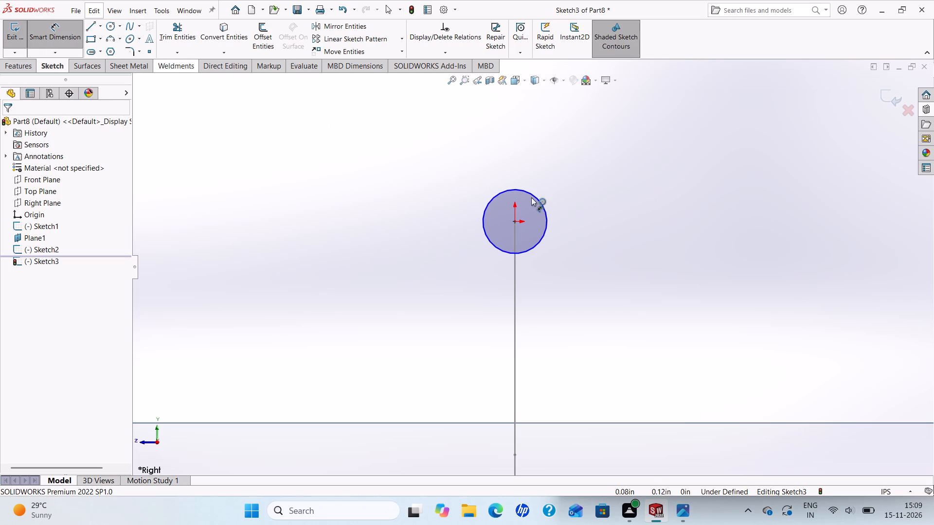
click(539, 200)
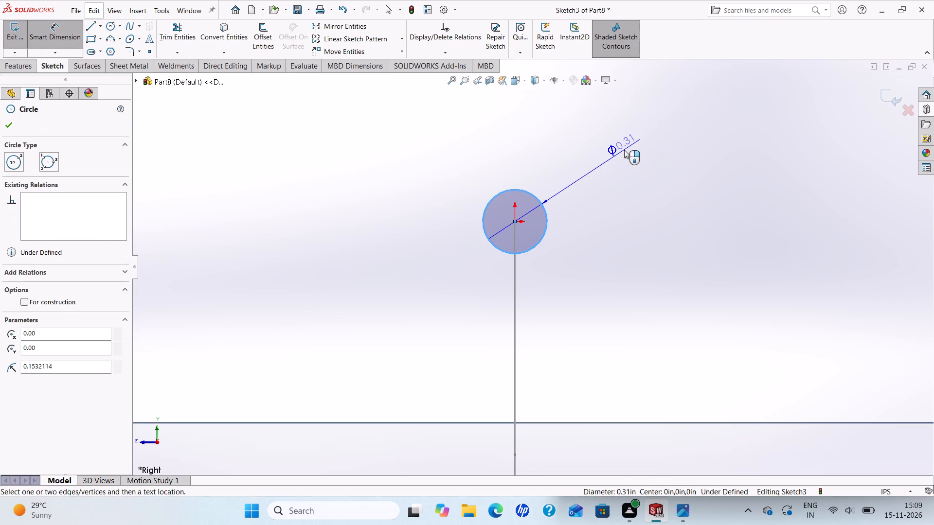
click(624, 150)
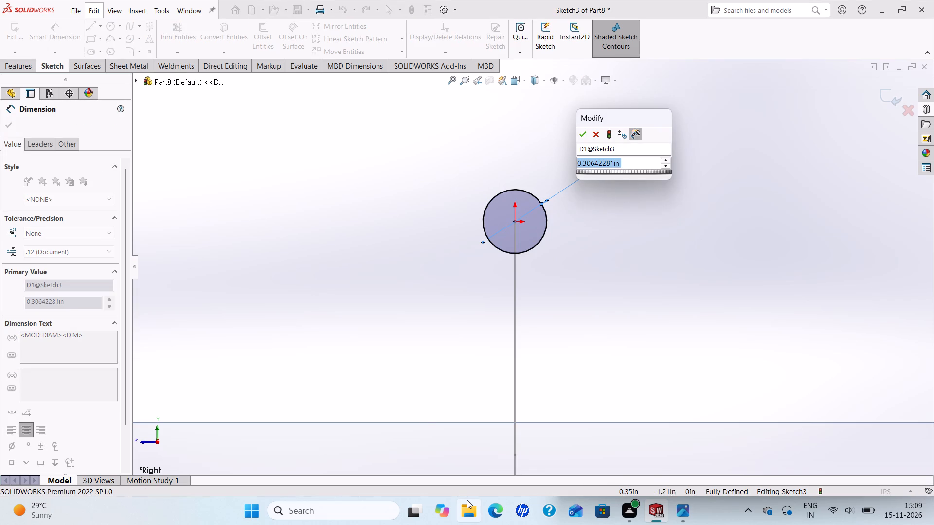
text(1.32)
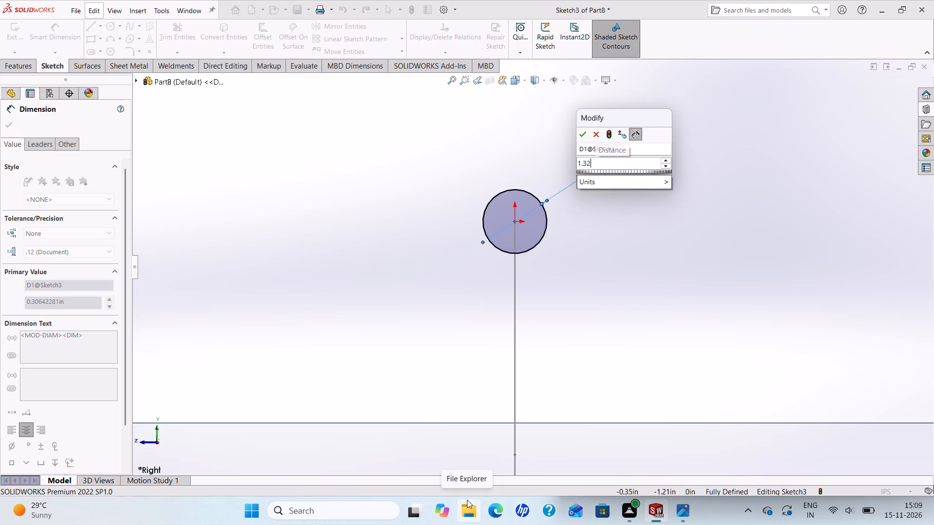
key(Return)
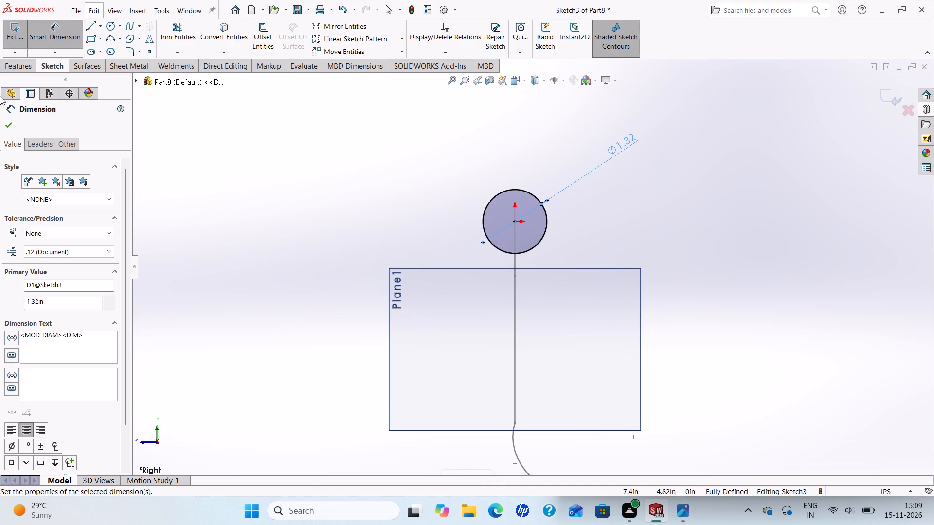
click(6, 122)
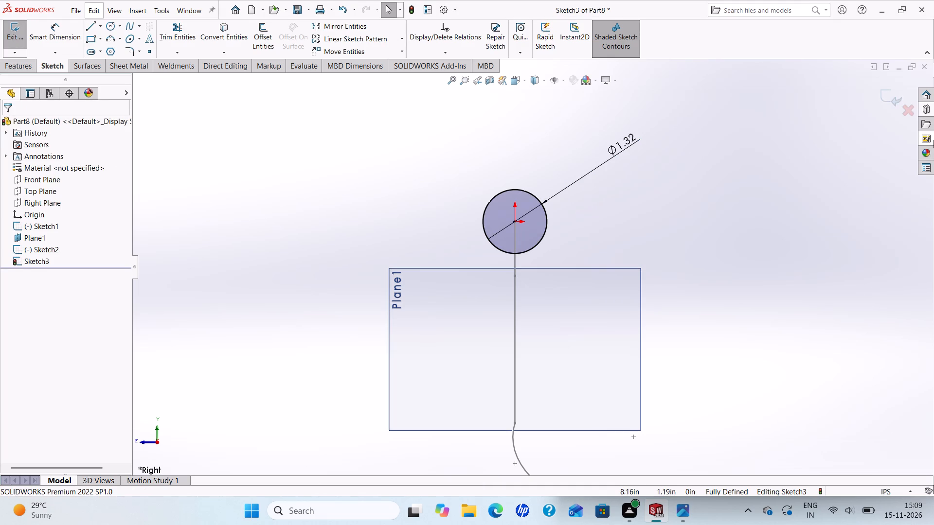
click(899, 99)
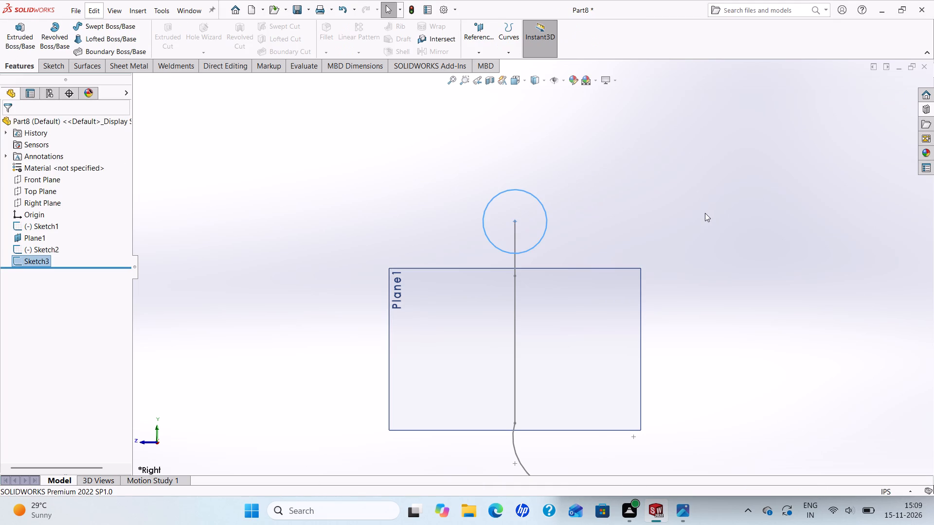
Sweep the circle of Sketch3 along the Sketch1 path as a one-direction thin feature, 0.13 in thick, with the wall reversed inward.
scroll(689, 207, up, 3)
scroll(647, 264, up, 3)
middle_drag(643, 265, 577, 280)
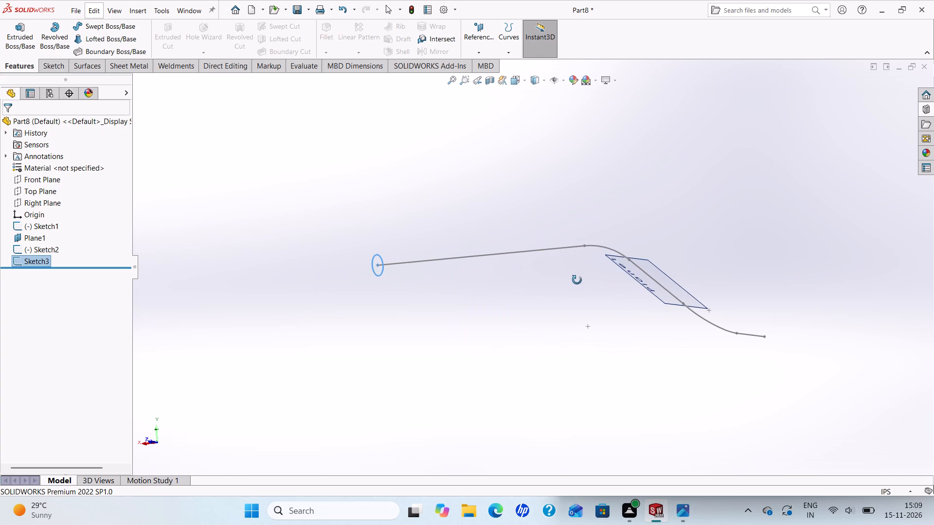
middle_drag(577, 280, 600, 316)
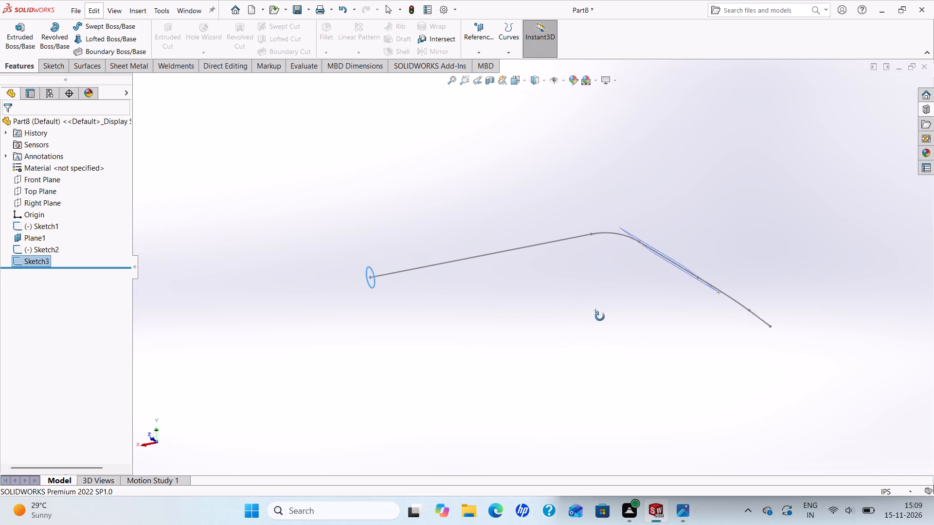
middle_drag(600, 316, 720, 314)
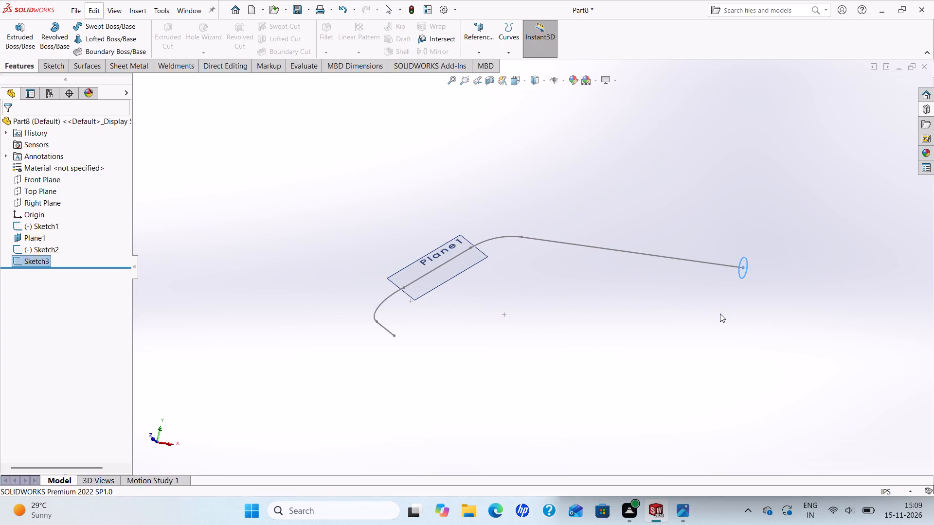
scroll(720, 314, up, 1)
middle_drag(589, 222, 552, 281)
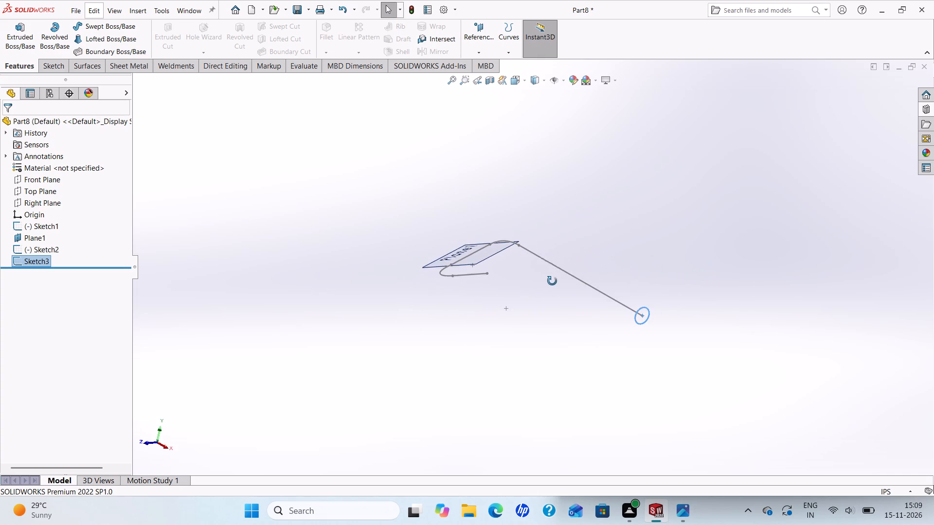
middle_drag(552, 281, 623, 419)
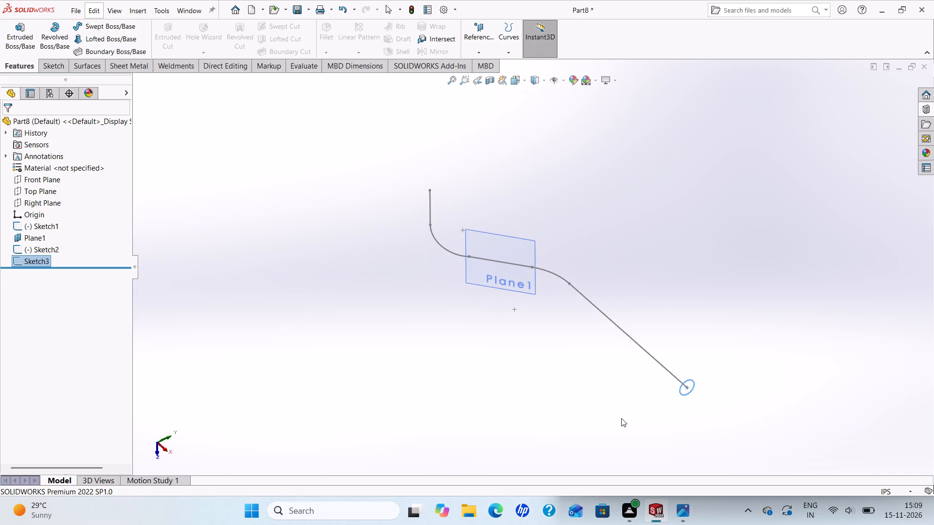
scroll(613, 414, up, 1)
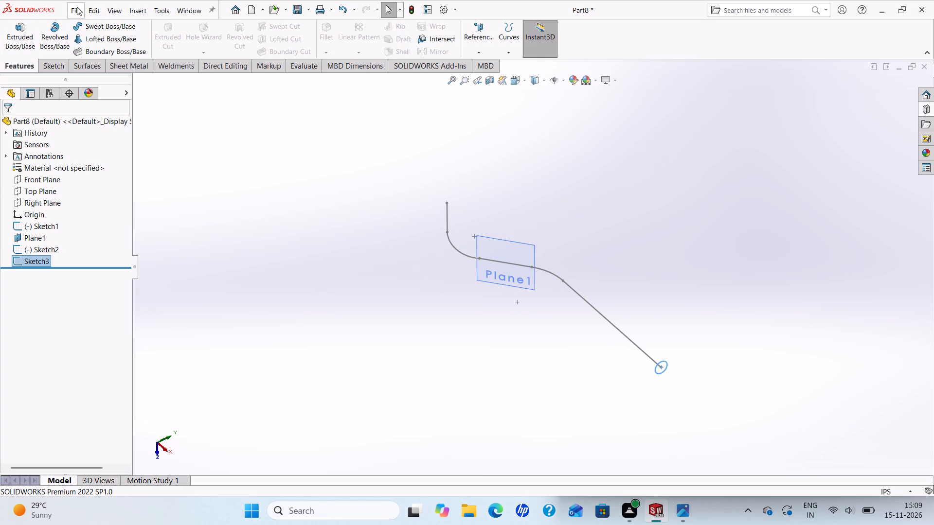
click(87, 22)
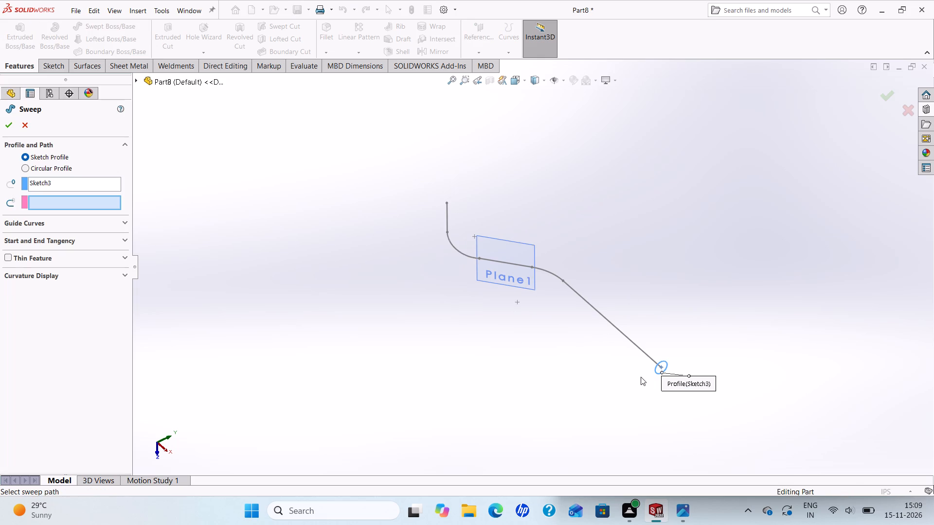
click(613, 324)
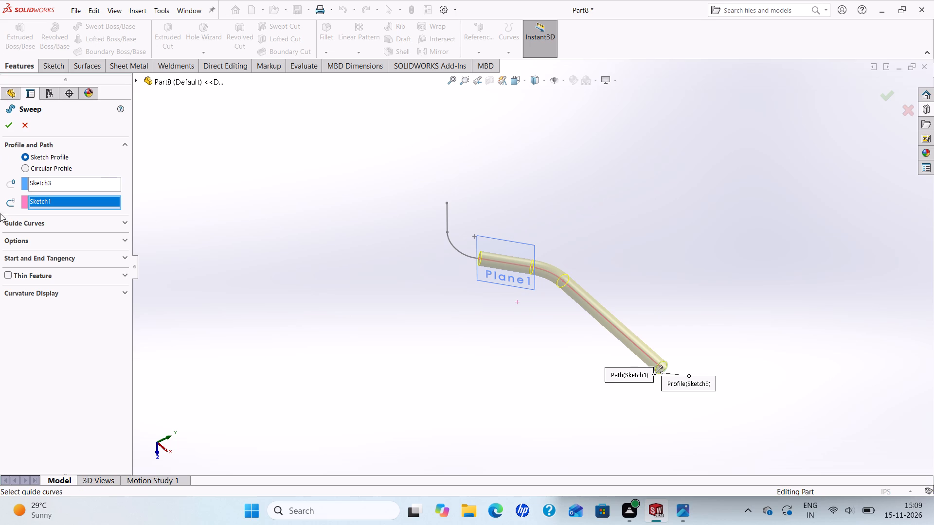
click(8, 271)
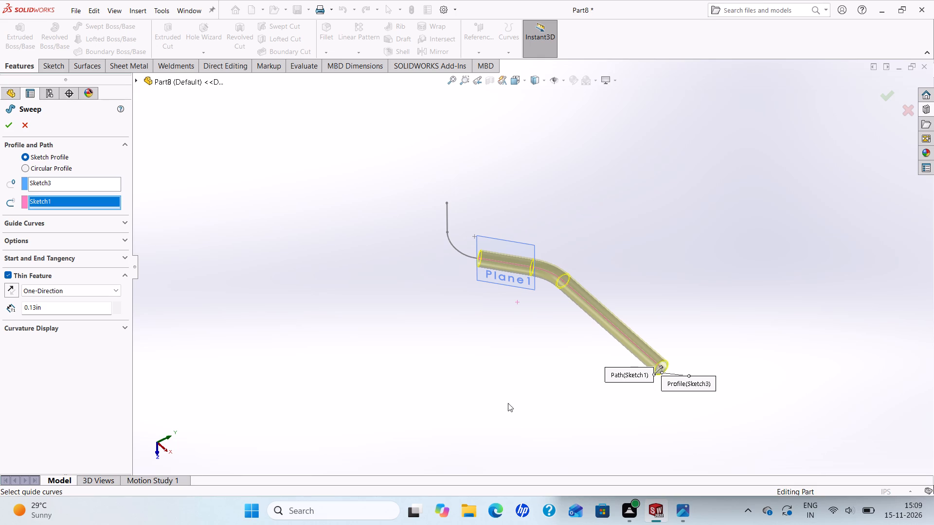
click(12, 293)
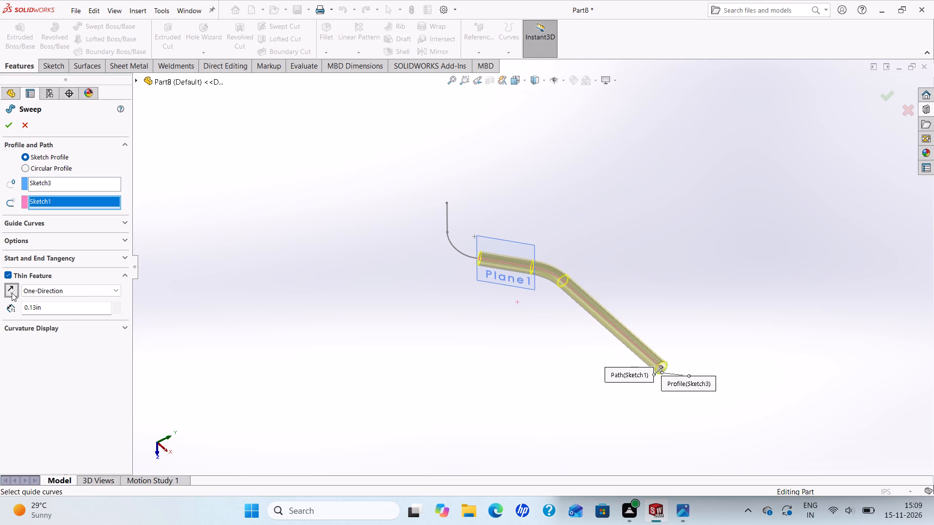
click(12, 292)
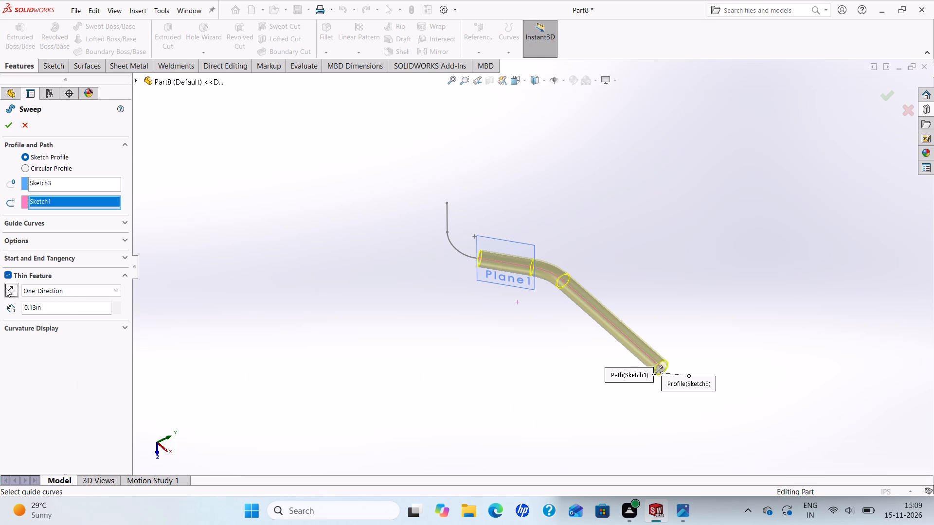
click(6, 285)
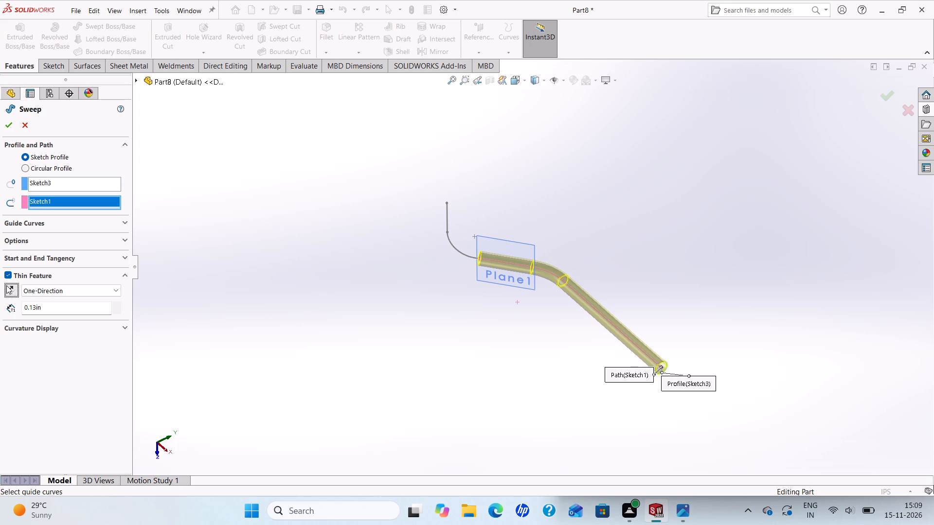
click(6, 122)
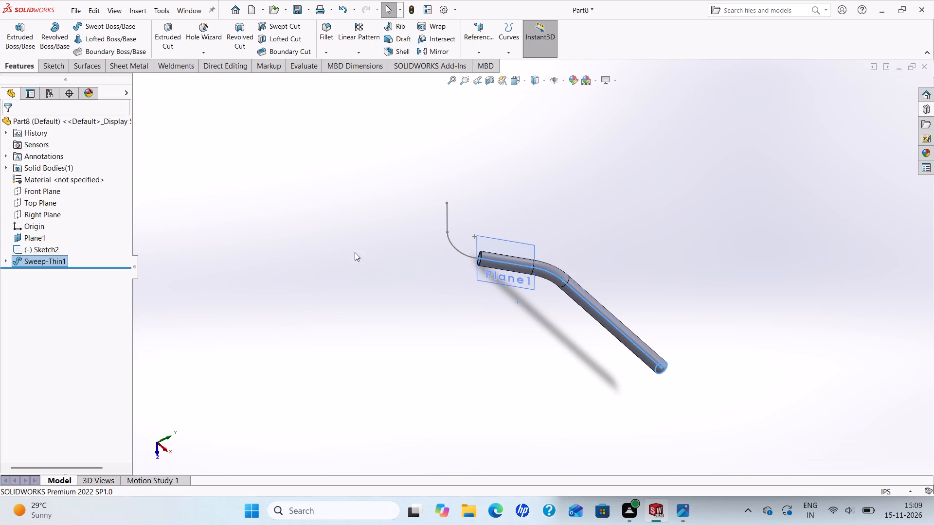
Start a sketch on the tube's end face where the Sketch2 arc begins, and convert the outer circular edge into it.
scroll(396, 231, down, 1)
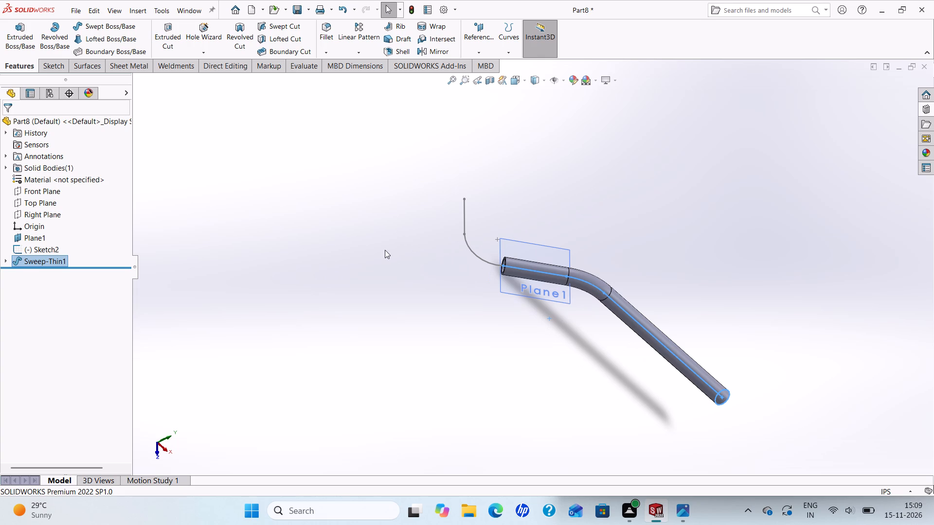
scroll(448, 257, down, 3)
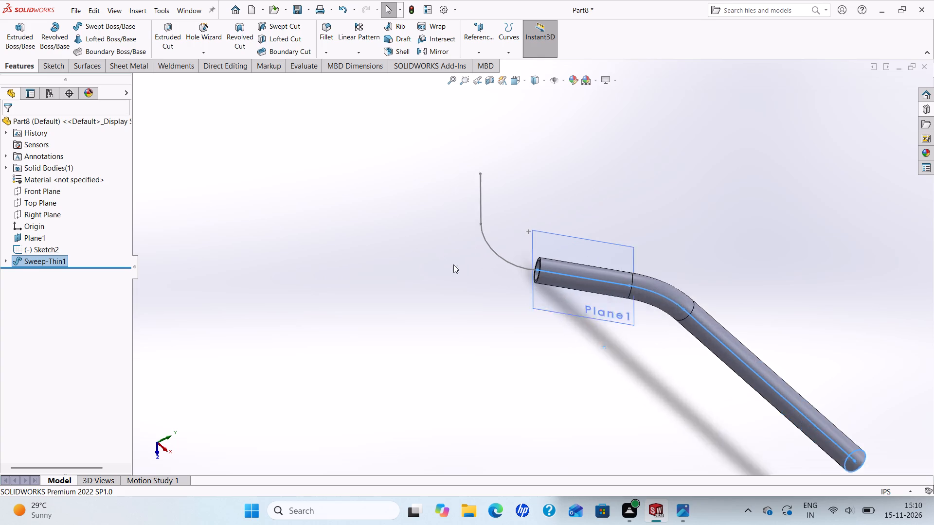
scroll(488, 276, down, 1)
middle_drag(490, 277, 515, 306)
scroll(735, 349, down, 5)
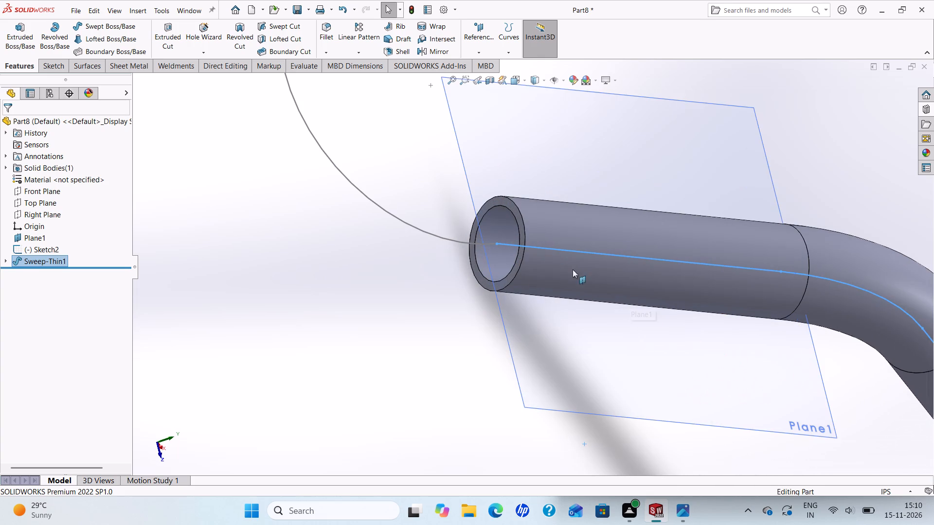
click(488, 207)
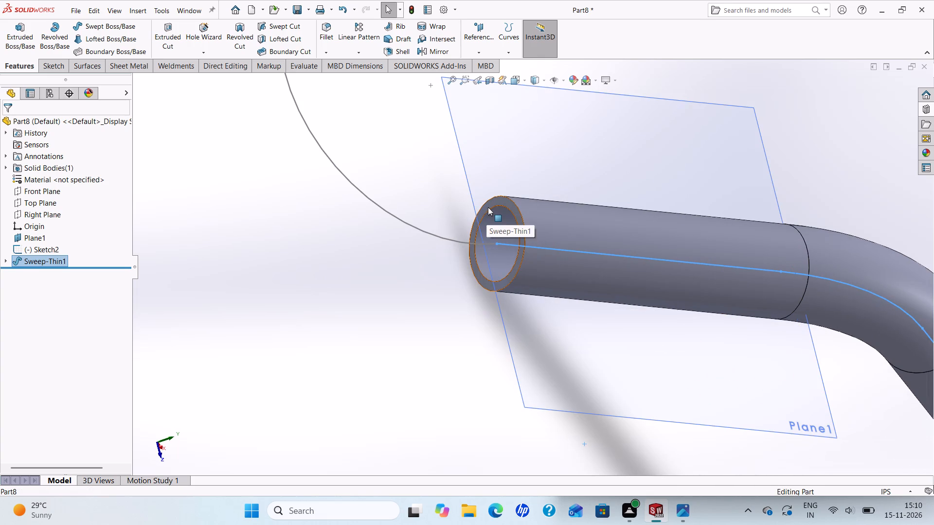
click(531, 180)
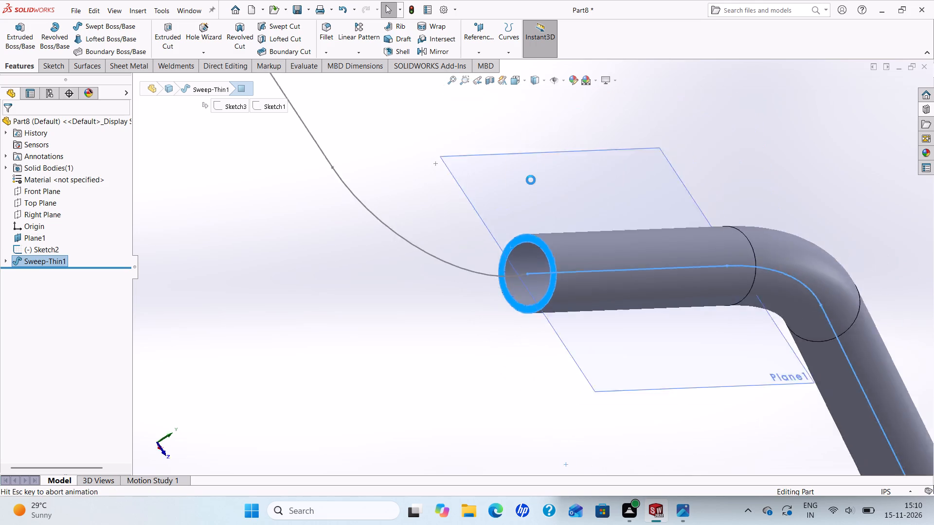
scroll(540, 180, down, 4)
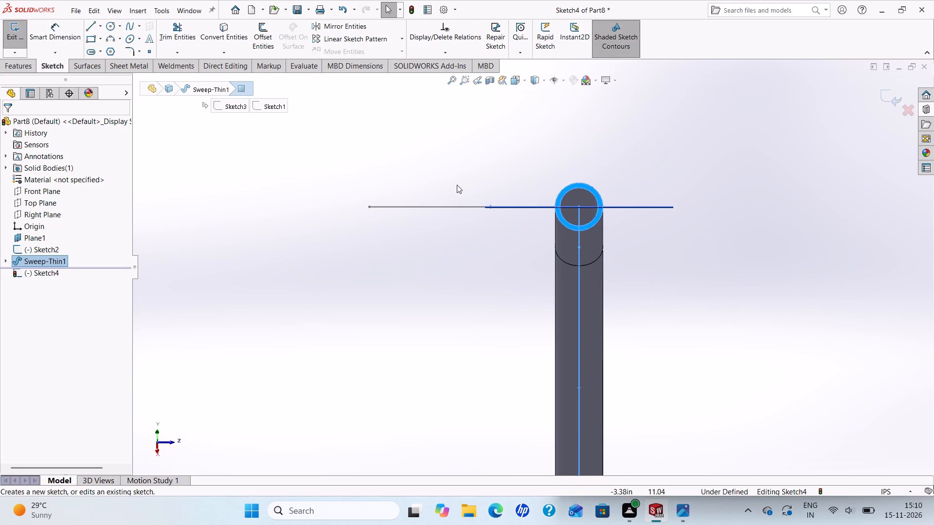
scroll(567, 145, down, 4)
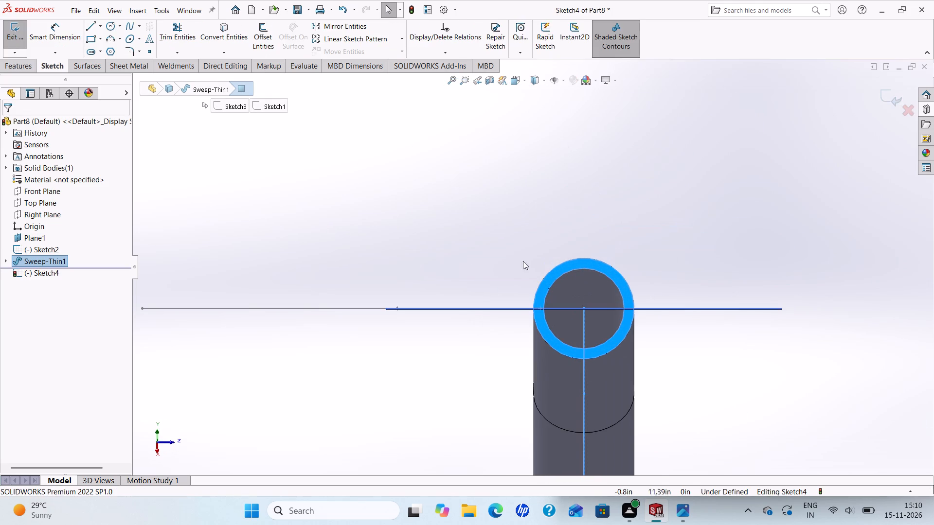
click(545, 278)
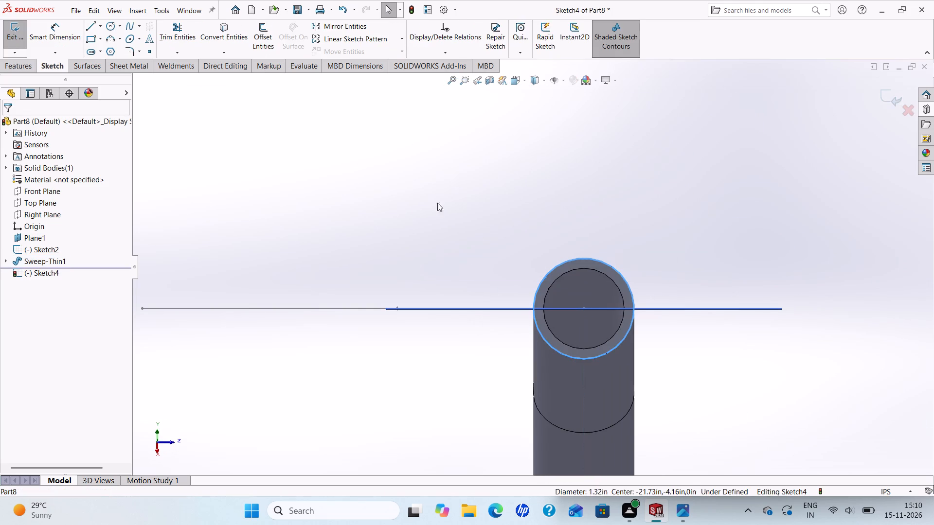
click(228, 36)
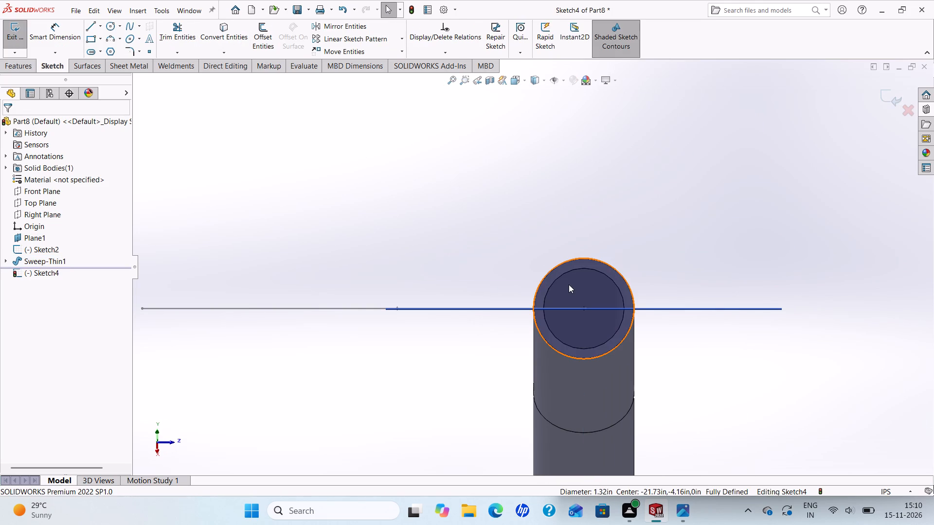
Convert the inner circular edge of the tube's end face into the same sketch and exit the sketch.
click(561, 276)
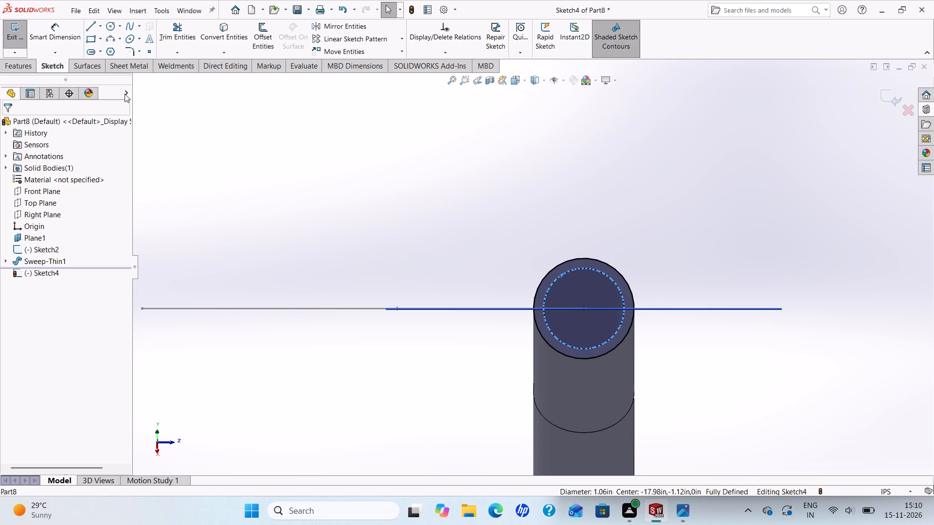
click(218, 37)
scroll(263, 153, up, 3)
scroll(422, 324, up, 3)
scroll(471, 323, down, 2)
scroll(485, 291, up, 3)
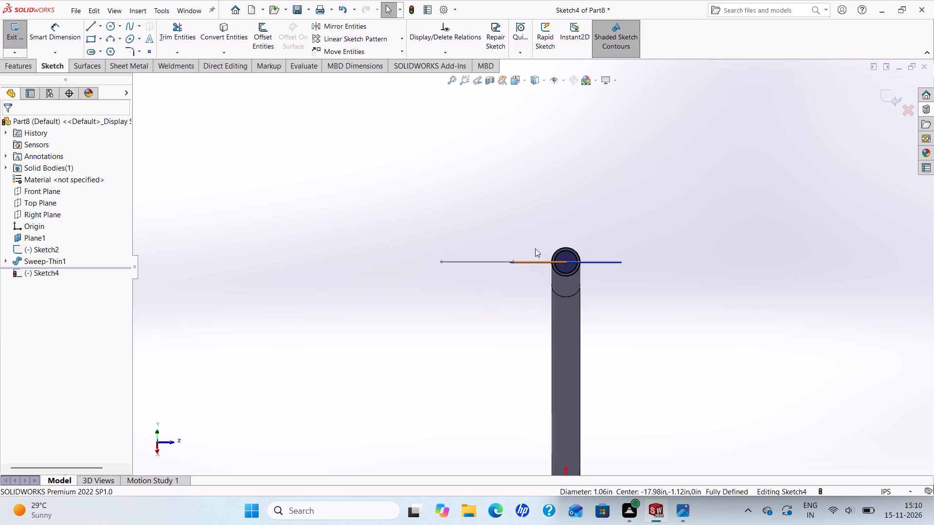
middle_drag(535, 247, 456, 293)
scroll(566, 294, down, 1)
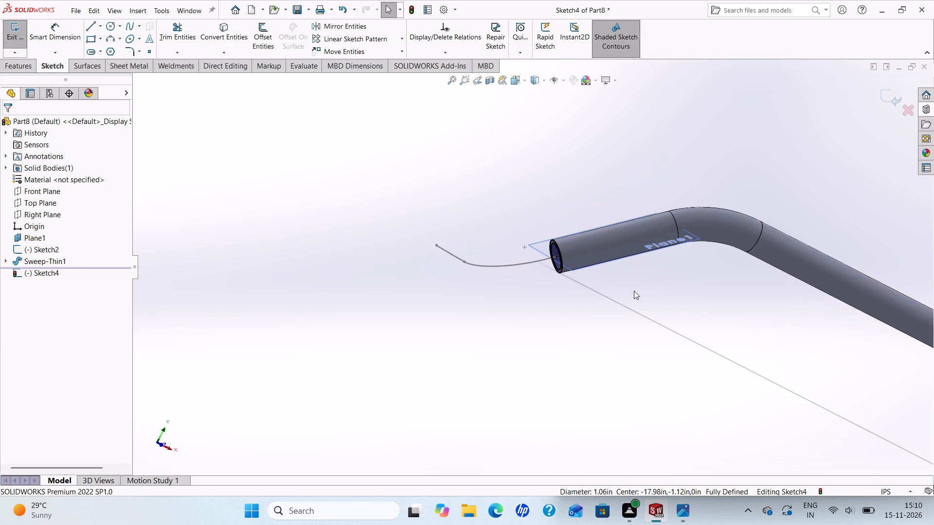
scroll(595, 261, down, 2)
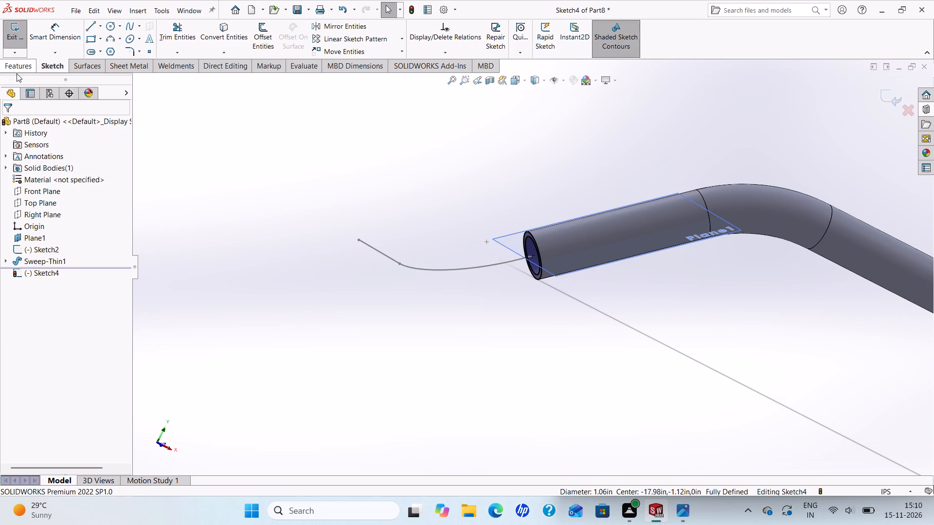
click(888, 97)
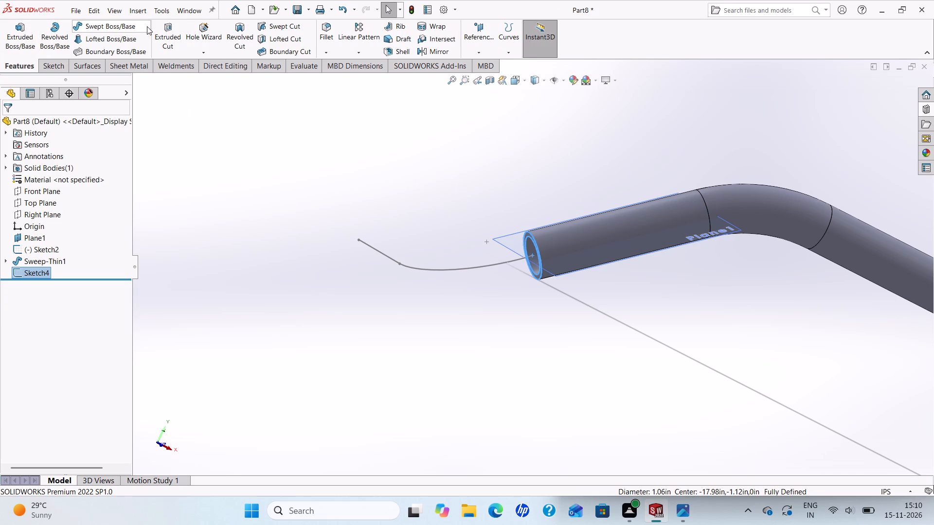
Sweep the two-circle profile of Sketch4 along the Sketch2 path to continue the hollow tube.
click(118, 24)
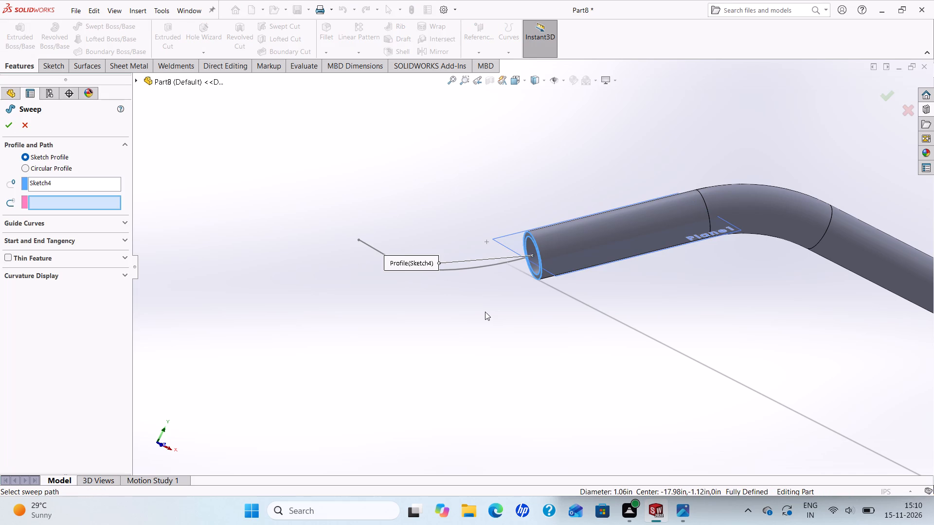
click(466, 268)
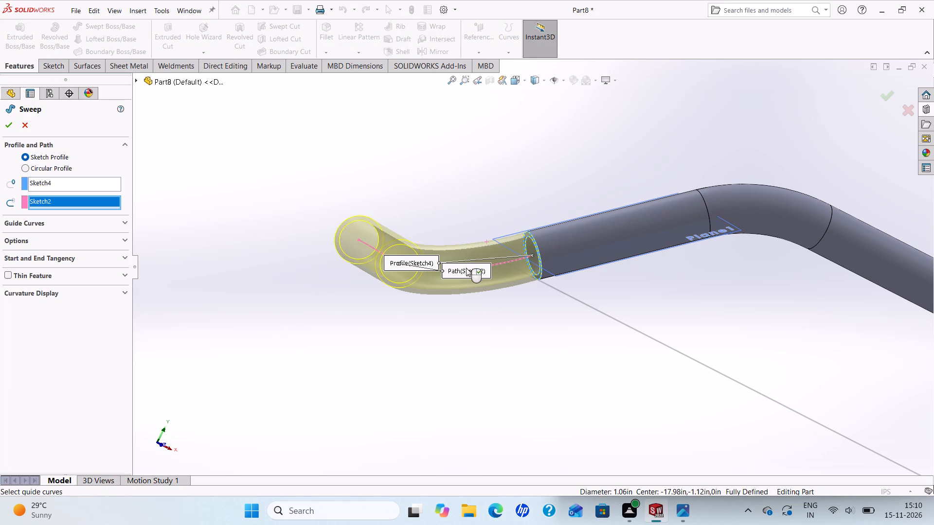
scroll(286, 286, up, 3)
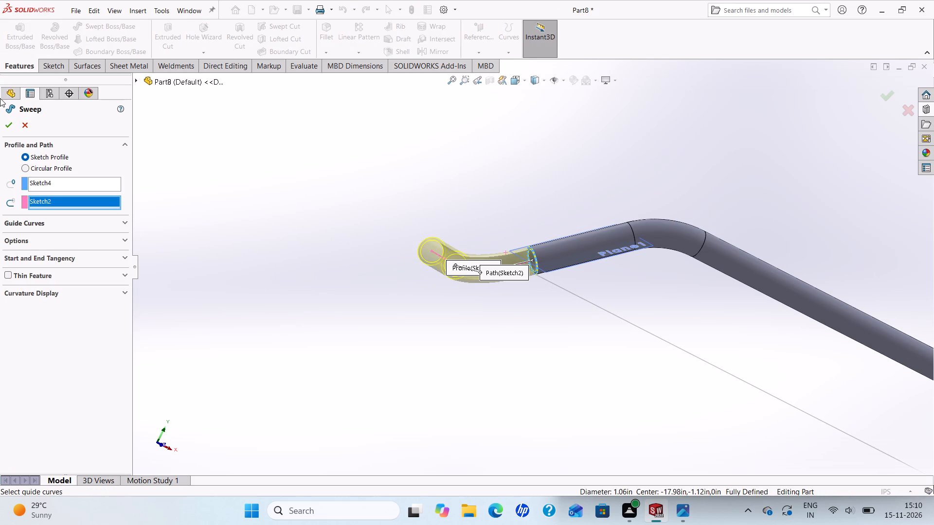
click(7, 129)
Examine the extended tube from several angles, checking the new bend and the joint between the two sweeps.
scroll(288, 277, up, 3)
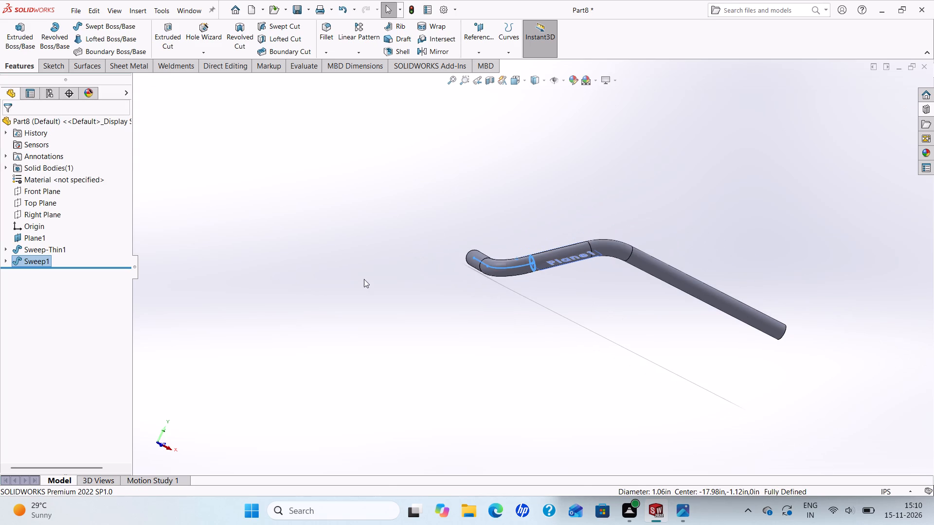
middle_drag(368, 279, 408, 323)
scroll(408, 323, up, 2)
scroll(645, 320, down, 1)
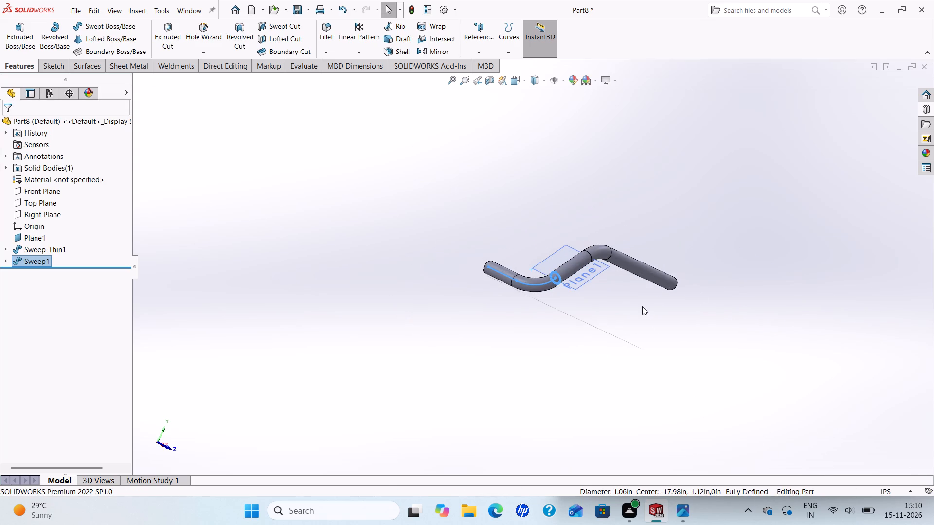
scroll(565, 286, up, 2)
scroll(546, 291, down, 1)
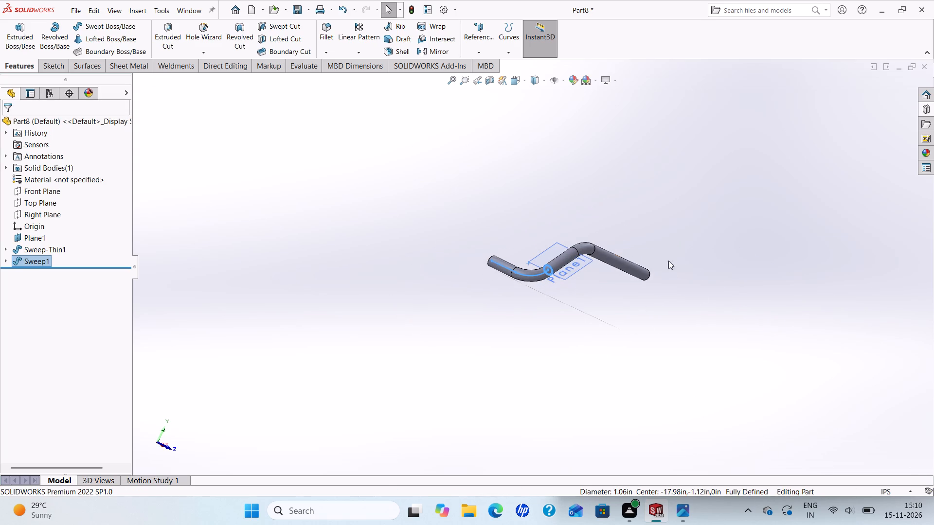
middle_drag(609, 285, 563, 211)
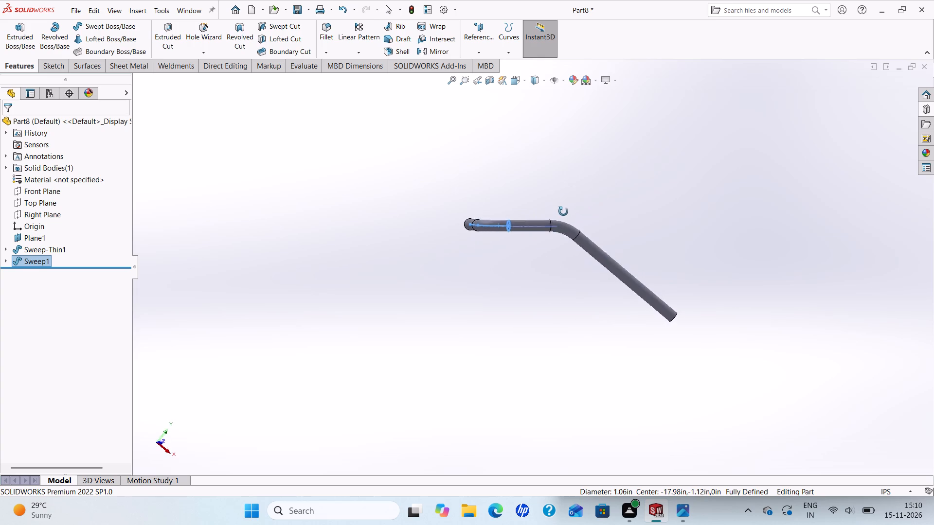
middle_drag(563, 211, 359, 401)
scroll(529, 377, up, 3)
scroll(630, 312, down, 2)
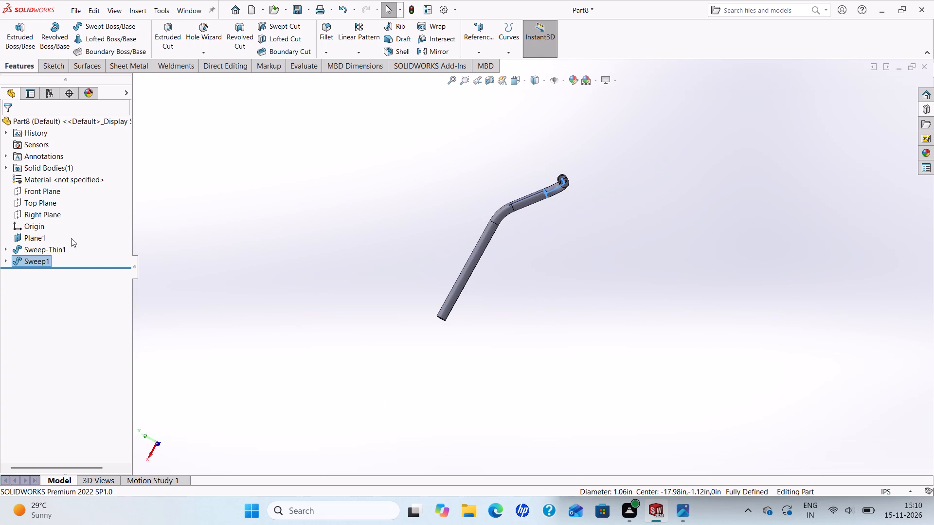
Start a Mirror with Sweep-Thin1 and Sweep1 as the features to mirror.
click(442, 56)
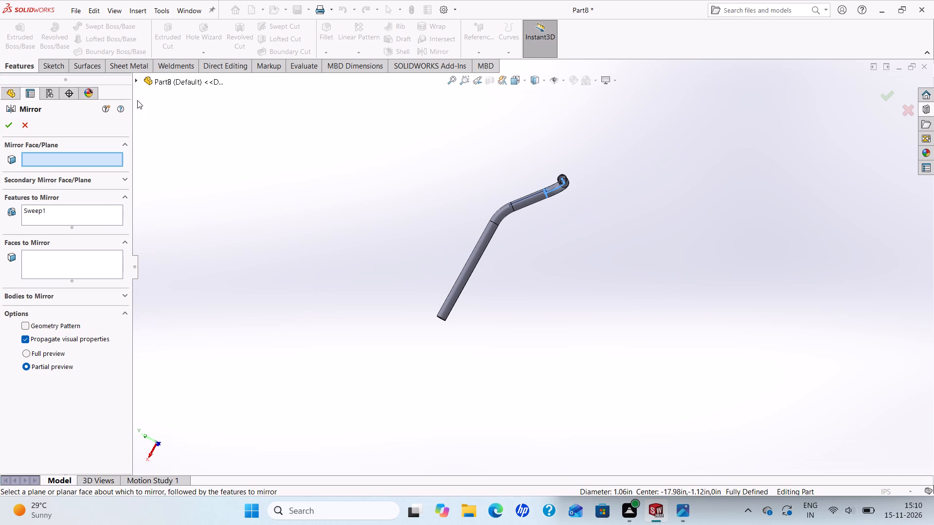
click(136, 81)
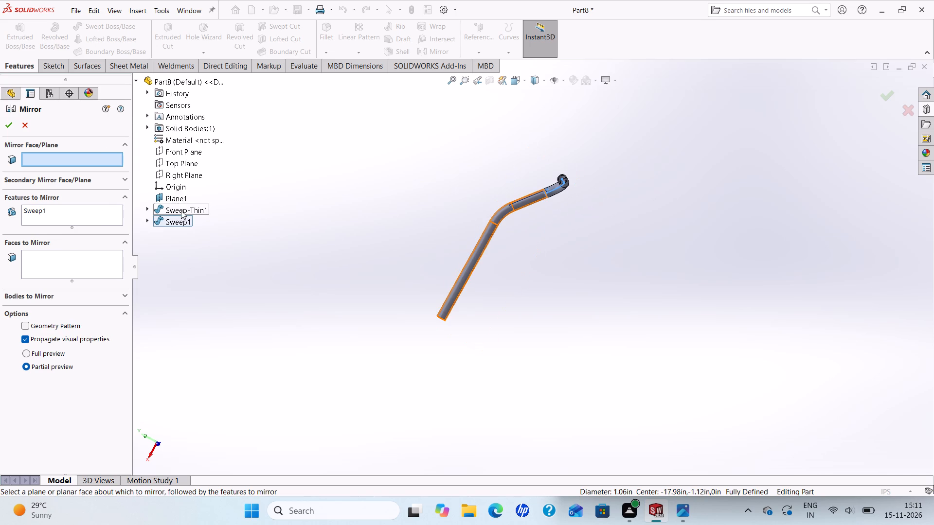
click(181, 210)
click(32, 216)
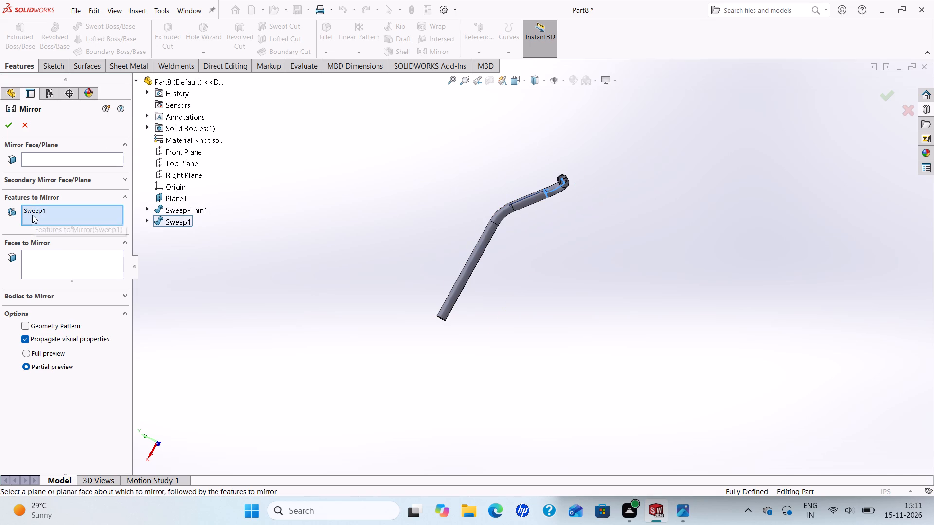
click(193, 205)
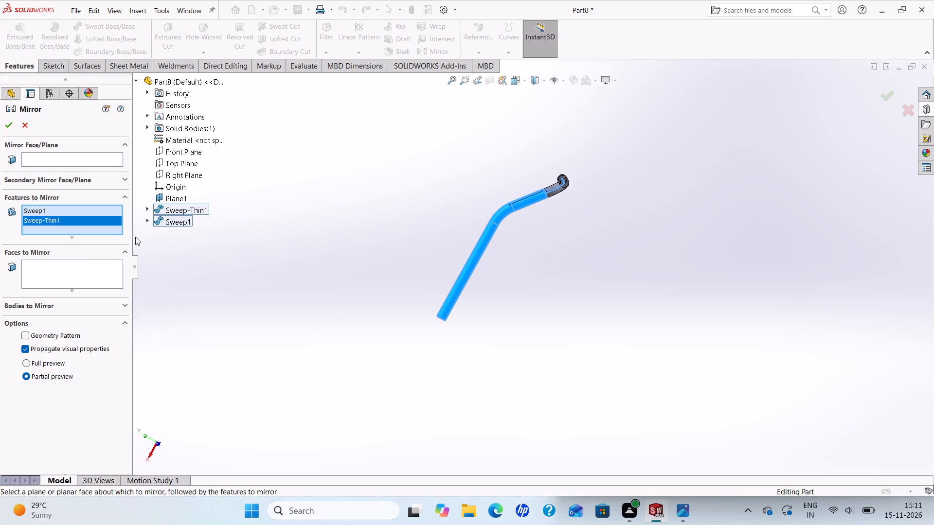
right_click(40, 203)
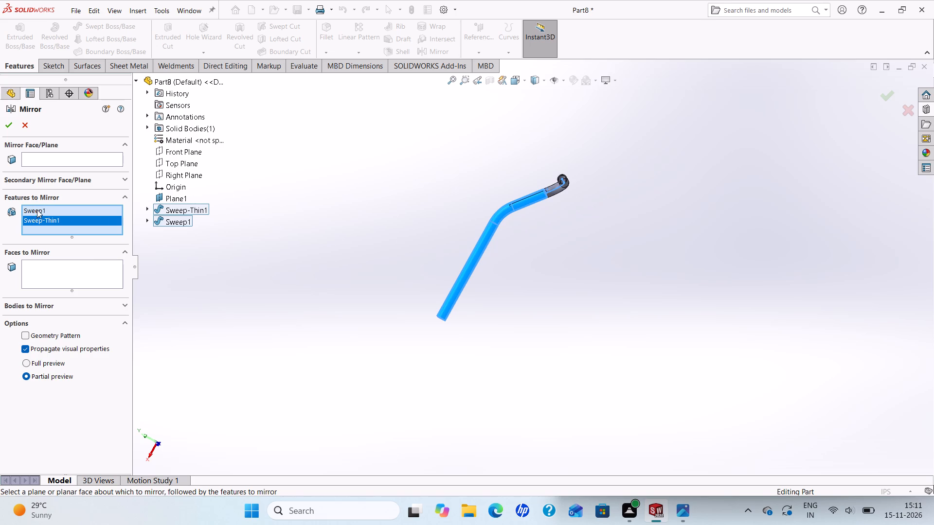
right_click(36, 210)
click(57, 230)
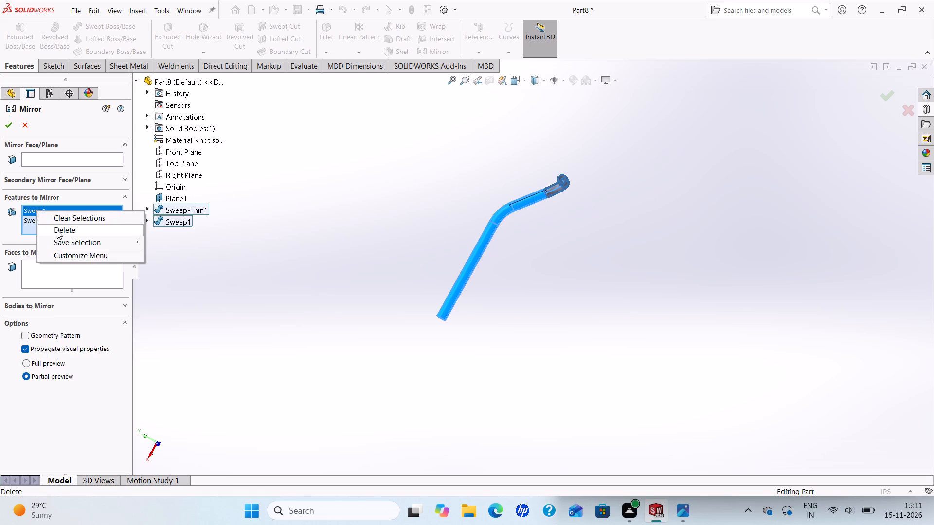
click(164, 222)
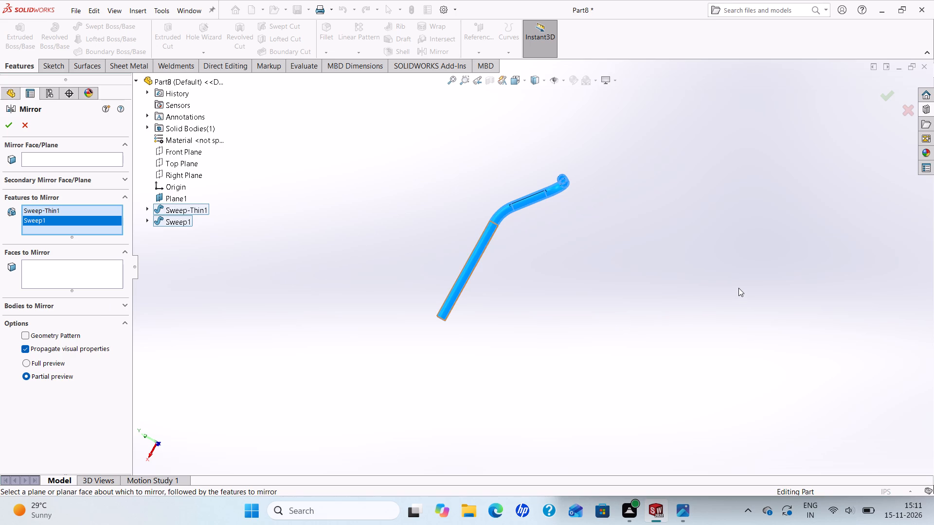
Mirror both sweeps about the tube's flat end face beyond the Sketch2 bend, with Geometry Pattern enabled.
scroll(577, 165, down, 2)
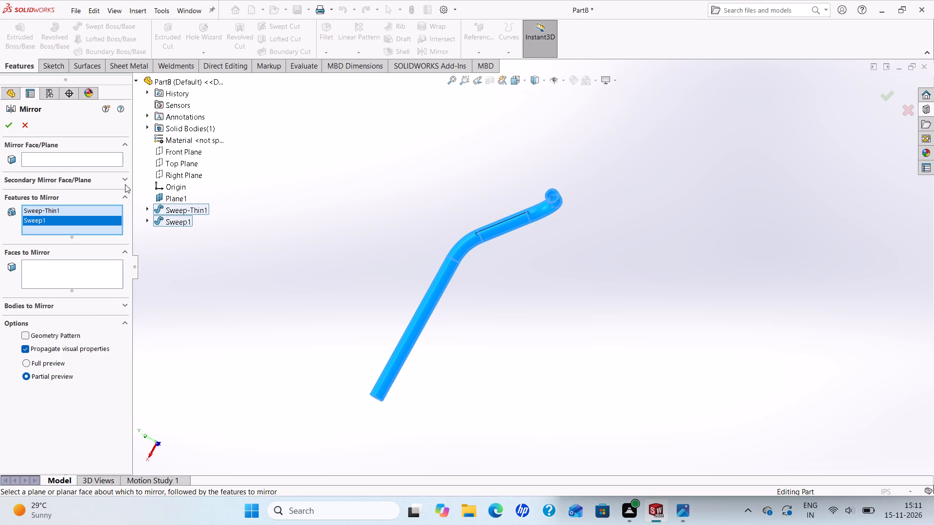
click(85, 162)
scroll(560, 208, down, 4)
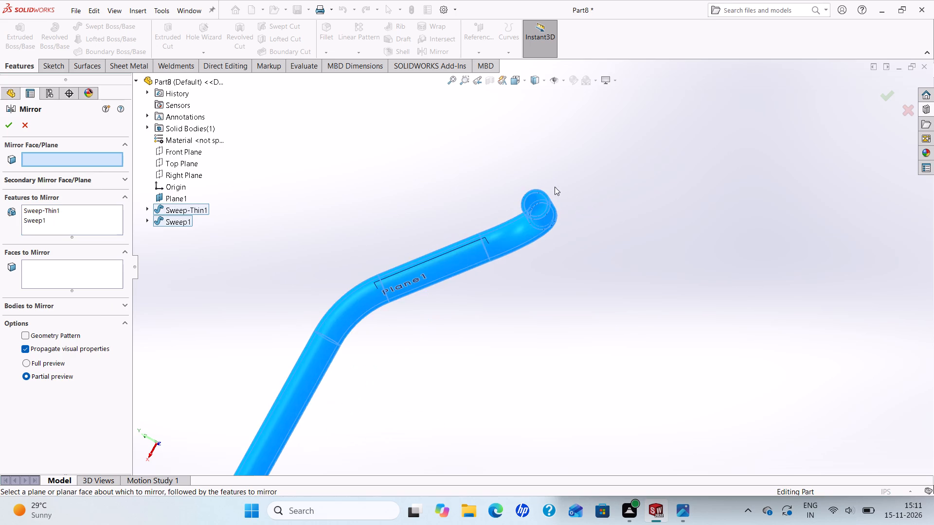
scroll(552, 186, down, 5)
scroll(499, 213, down, 3)
click(488, 254)
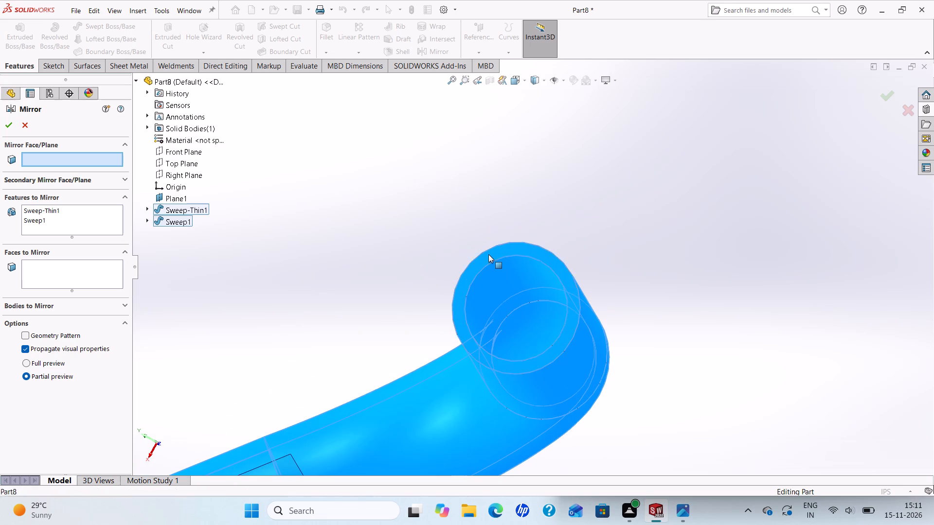
scroll(488, 254, up, 5)
scroll(451, 228, up, 4)
middle_drag(376, 263, 406, 310)
scroll(406, 310, up, 4)
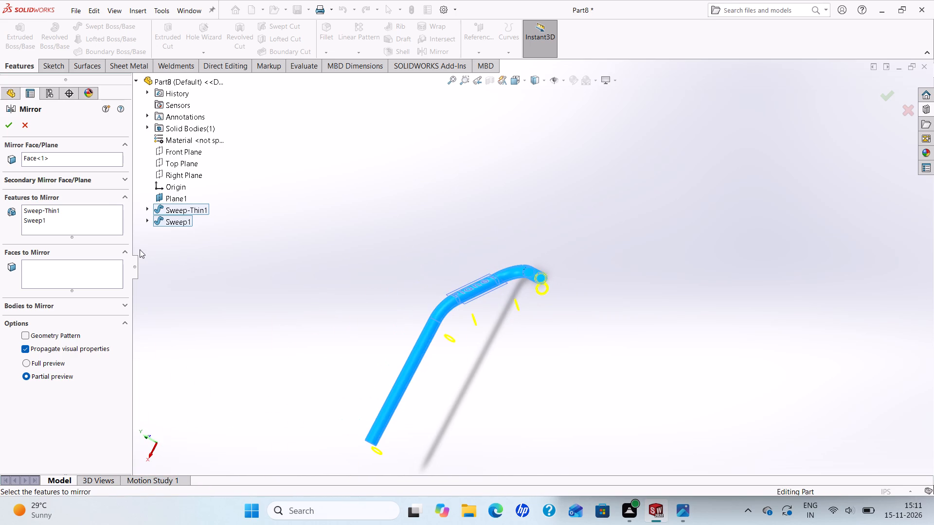
click(27, 334)
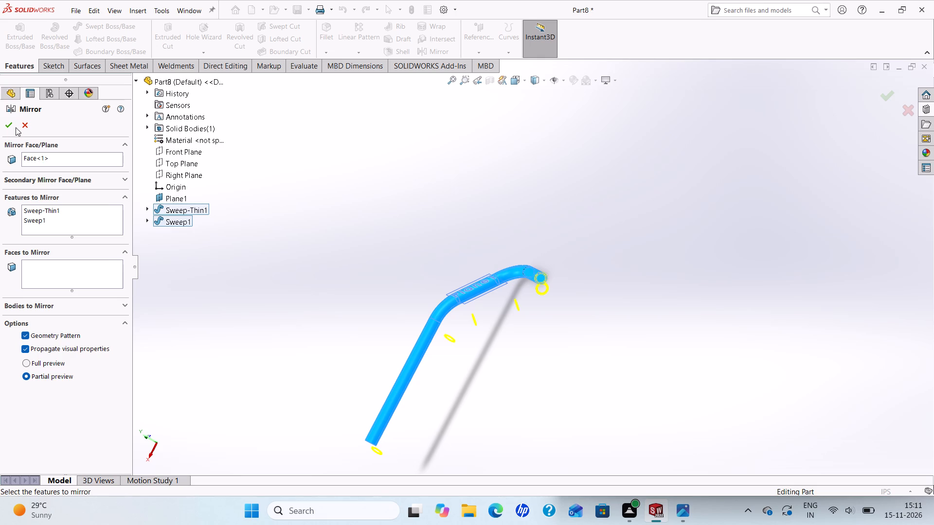
click(11, 120)
Examine the mirrored tube from several angles, checking its overall shape and the junction at the mirror face.
scroll(364, 248, up, 3)
middle_drag(479, 247, 465, 285)
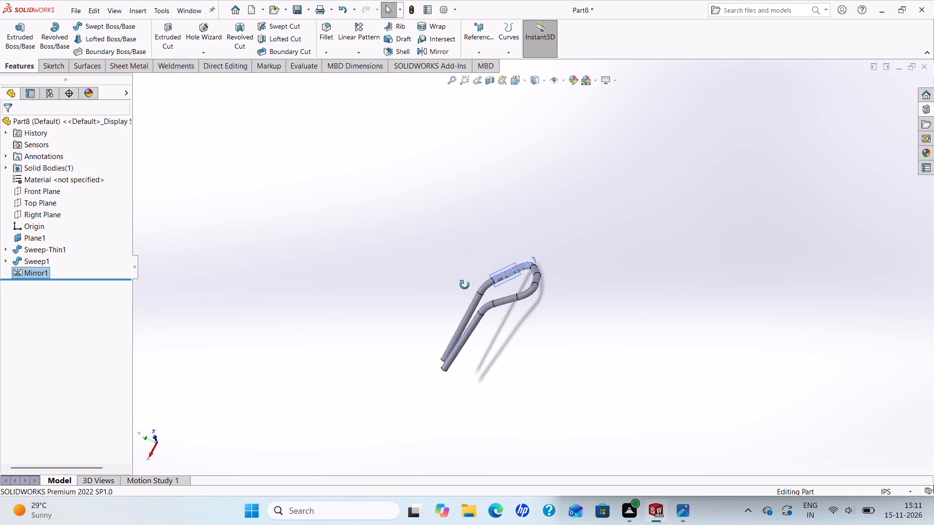
middle_drag(465, 285, 427, 367)
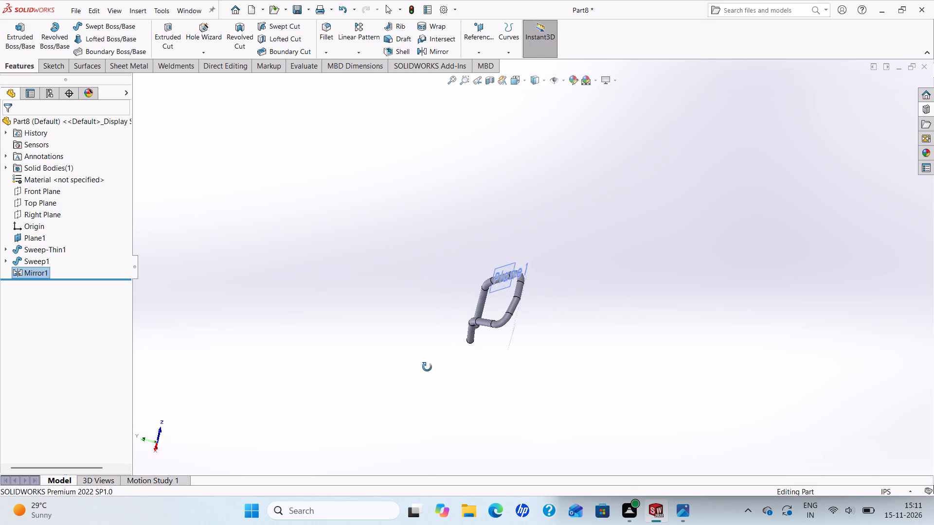
middle_drag(427, 367, 426, 369)
middle_drag(430, 293, 446, 300)
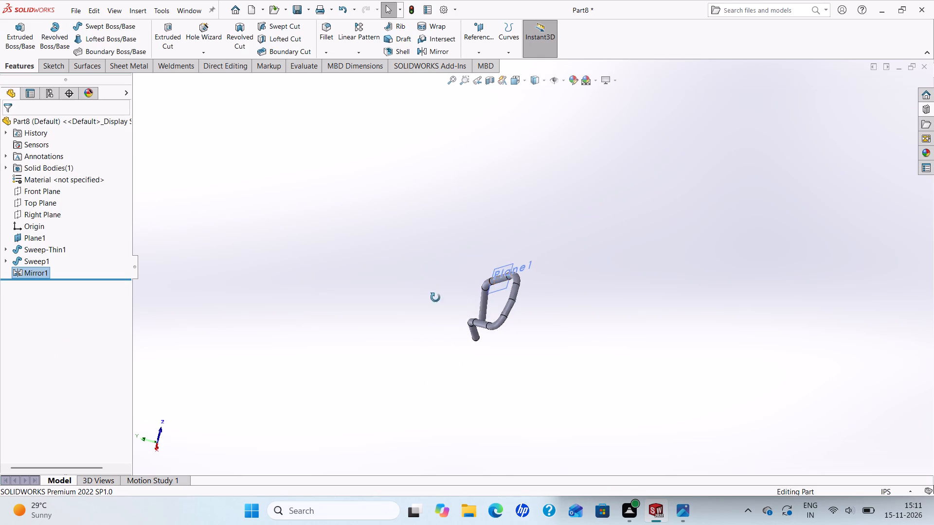
middle_drag(446, 300, 538, 288)
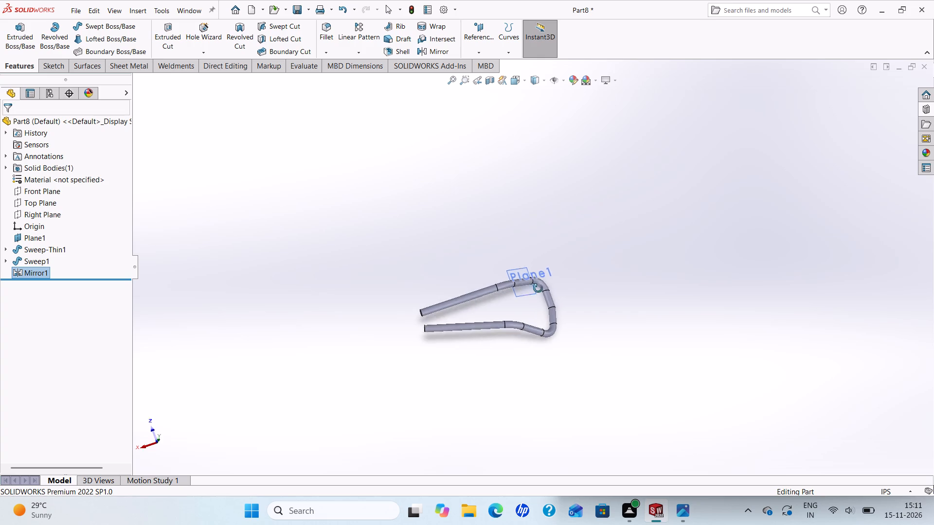
middle_drag(538, 288, 534, 200)
middle_drag(710, 375, 406, 329)
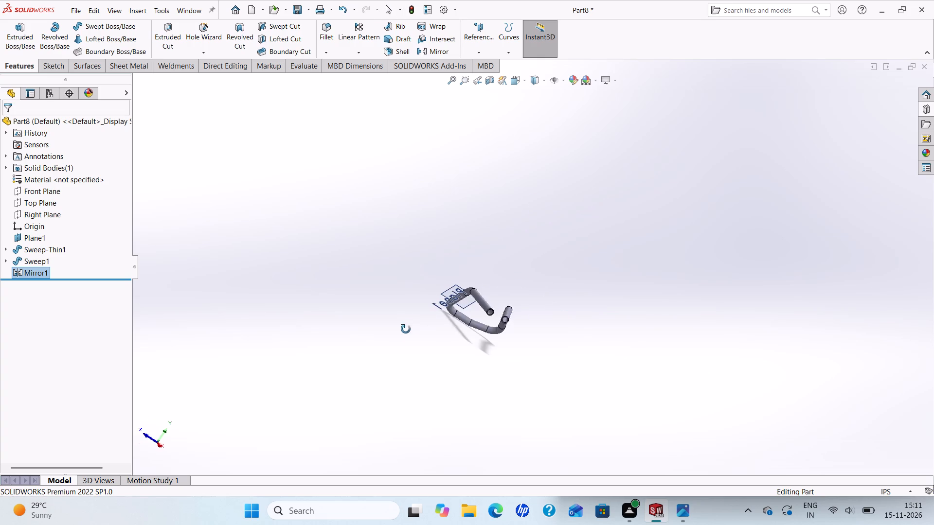
middle_drag(406, 329, 462, 455)
scroll(462, 455, up, 2)
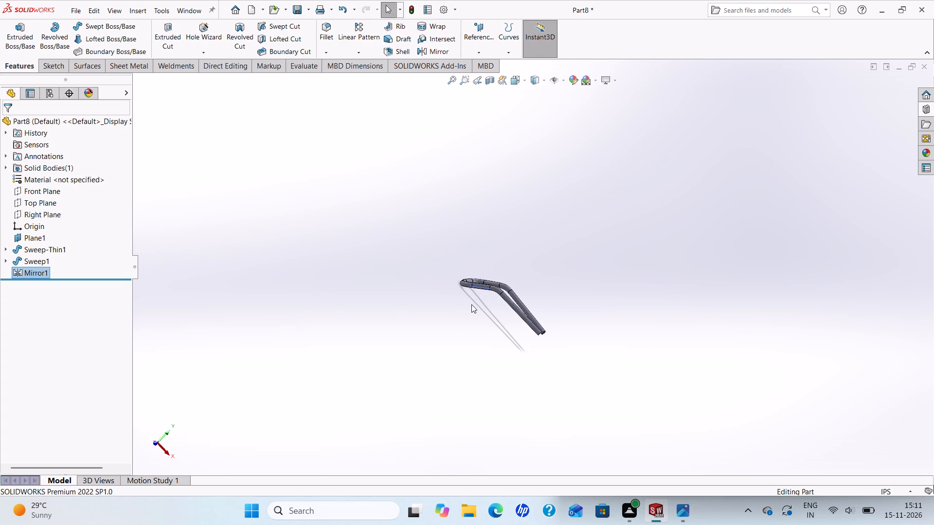
middle_drag(471, 308, 508, 372)
scroll(554, 305, down, 4)
scroll(482, 290, up, 1)
scroll(474, 287, down, 3)
middle_drag(462, 284, 432, 265)
scroll(432, 265, up, 1)
scroll(501, 340, down, 3)
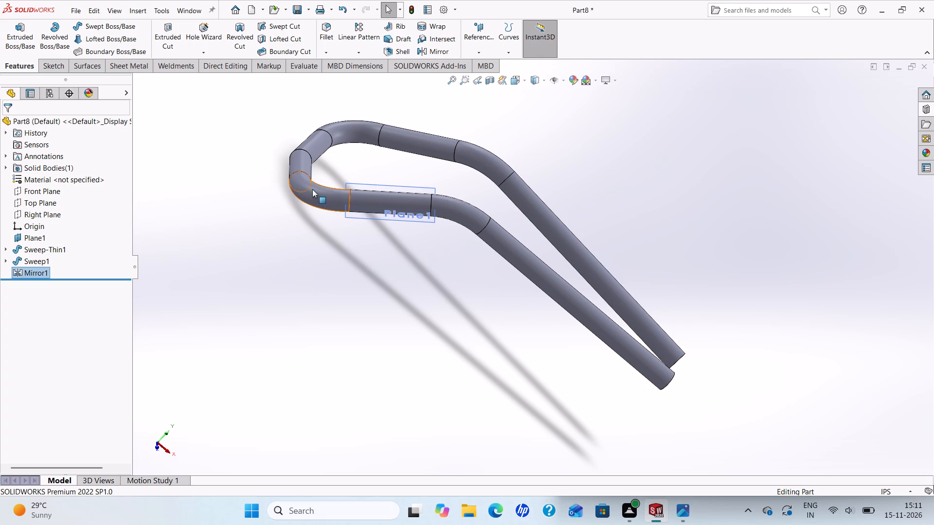
middle_drag(312, 188, 341, 230)
scroll(347, 224, up, 2)
scroll(367, 205, down, 2)
middle_drag(411, 196, 421, 256)
scroll(421, 256, up, 3)
scroll(517, 305, down, 3)
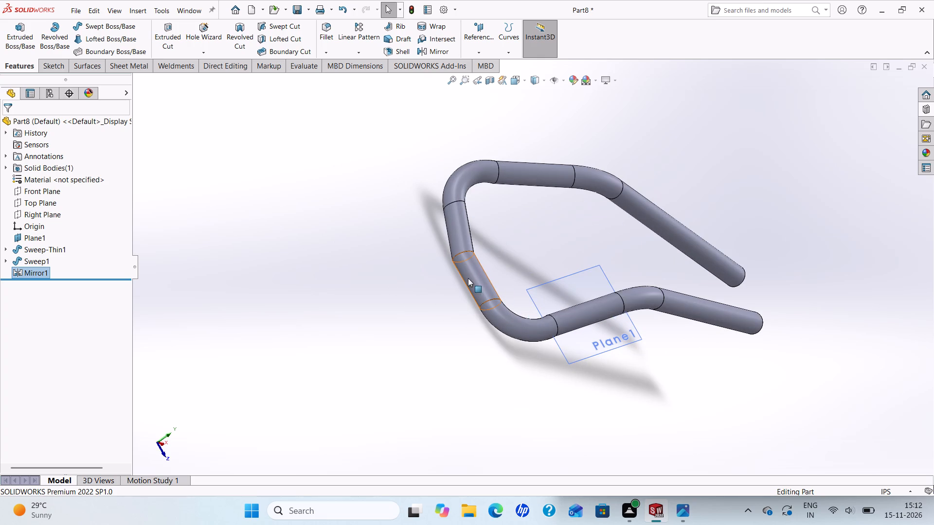
Edit Sketch2 of Sweep1 and delete the straight line running from the arc's lower end.
click(6, 262)
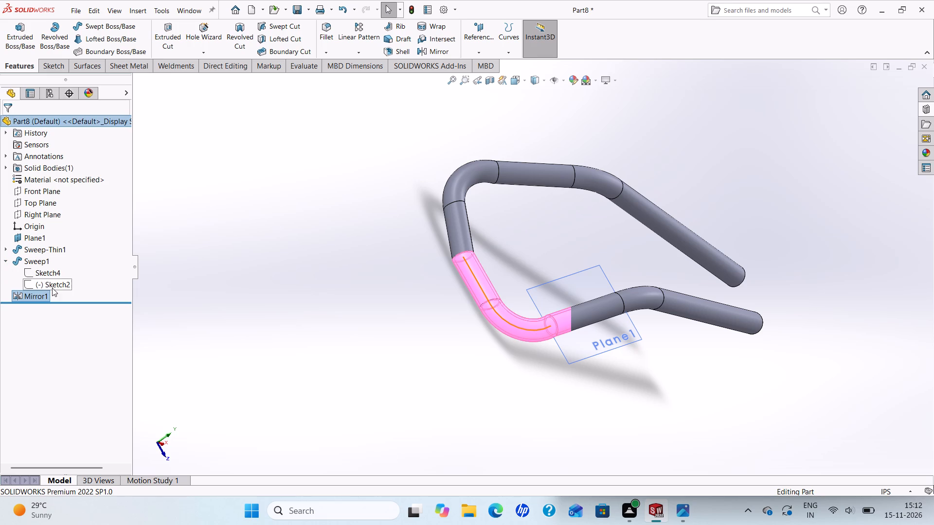
right_click(52, 288)
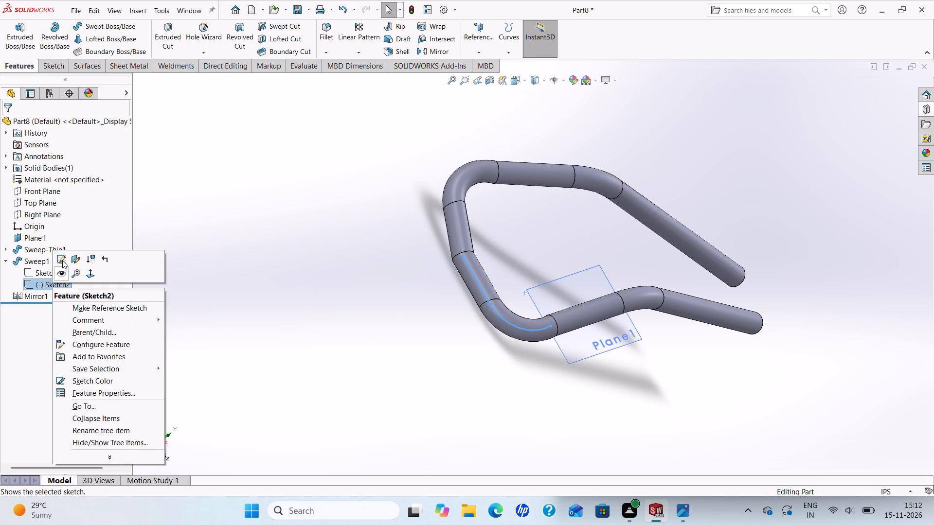
click(62, 260)
scroll(531, 224, up, 4)
scroll(641, 345, up, 1)
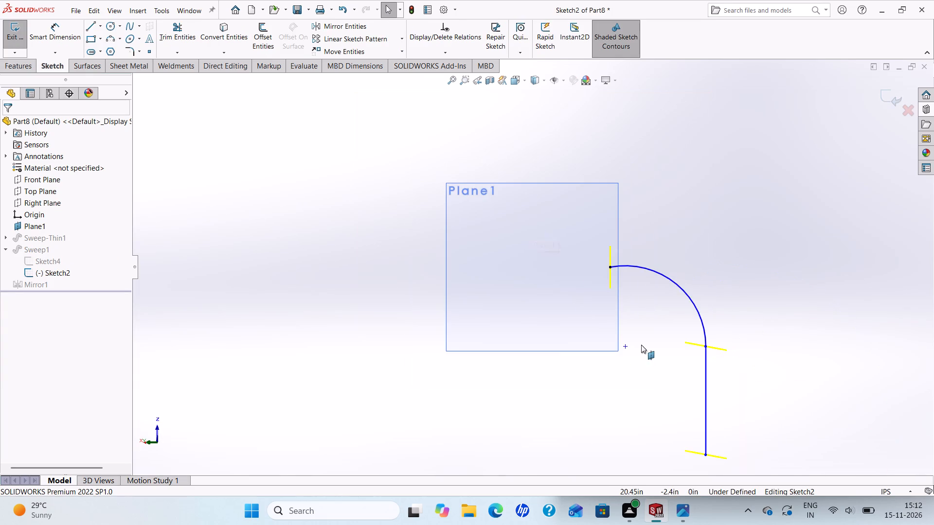
scroll(641, 345, up, 1)
scroll(655, 341, down, 2)
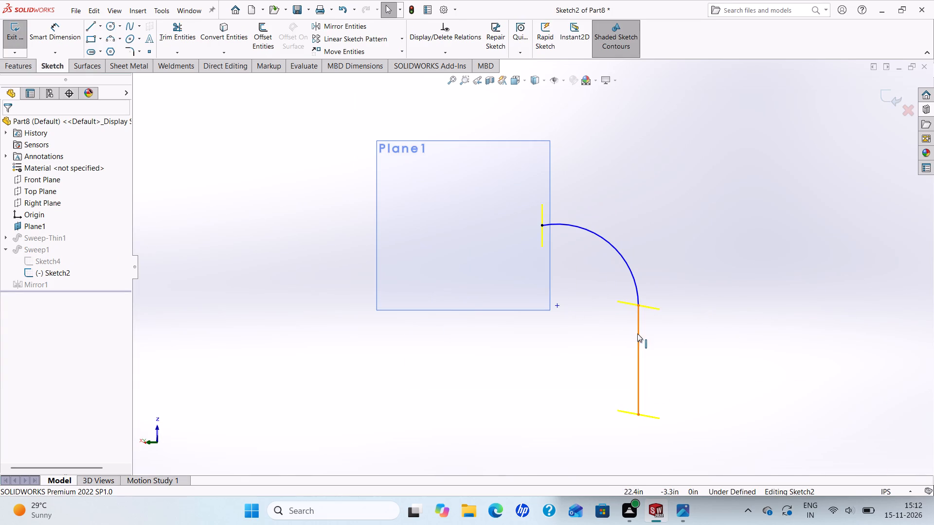
click(638, 336)
key(Delete)
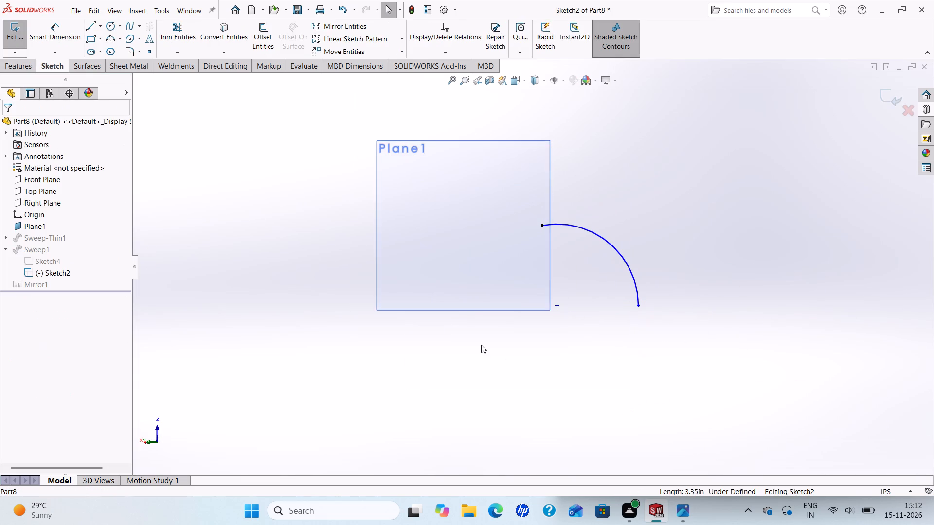
Draw a vertical line about 3.68 in long downward from the arc's lower endpoint in Sketch2.
click(91, 25)
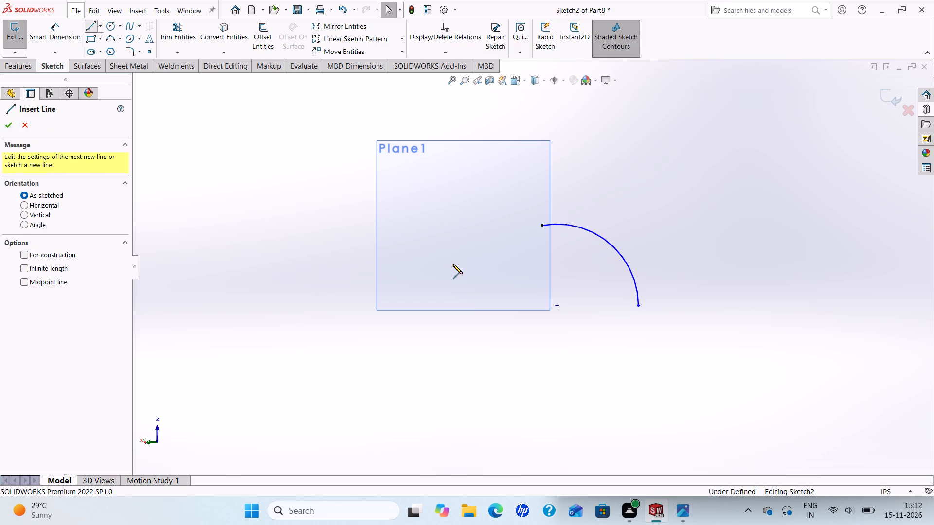
click(638, 306)
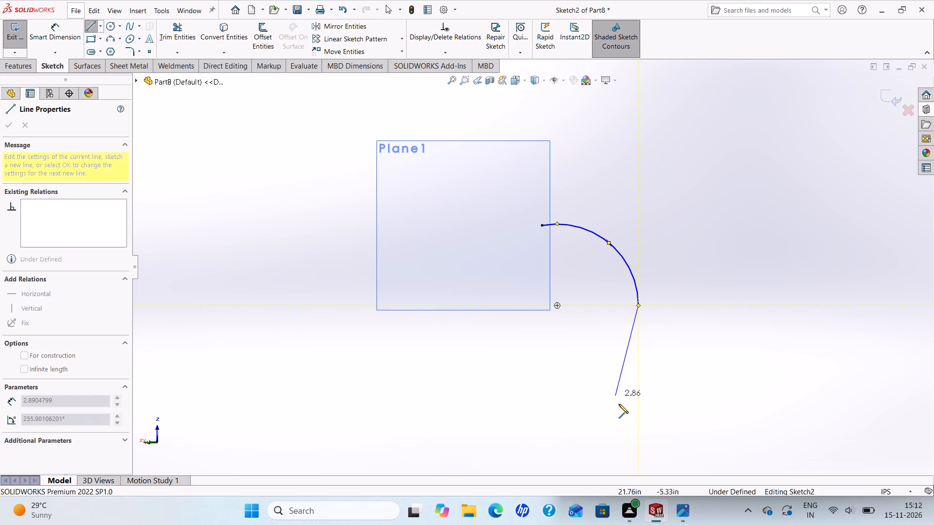
click(638, 425)
right_click(638, 425)
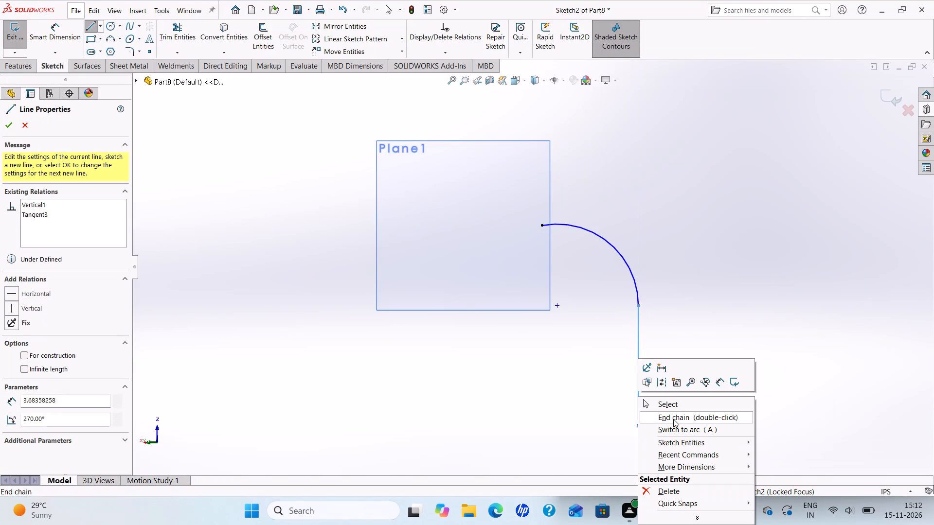
click(673, 405)
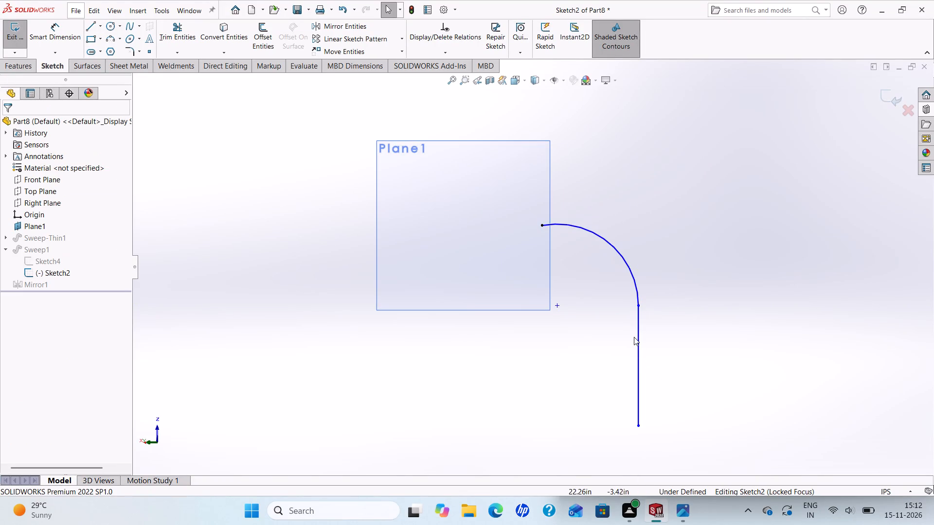
Apply a Tangent relation between the new line and the arc, and exit Sketch2.
ctrl+click(640, 337)
ctrl+click(635, 291)
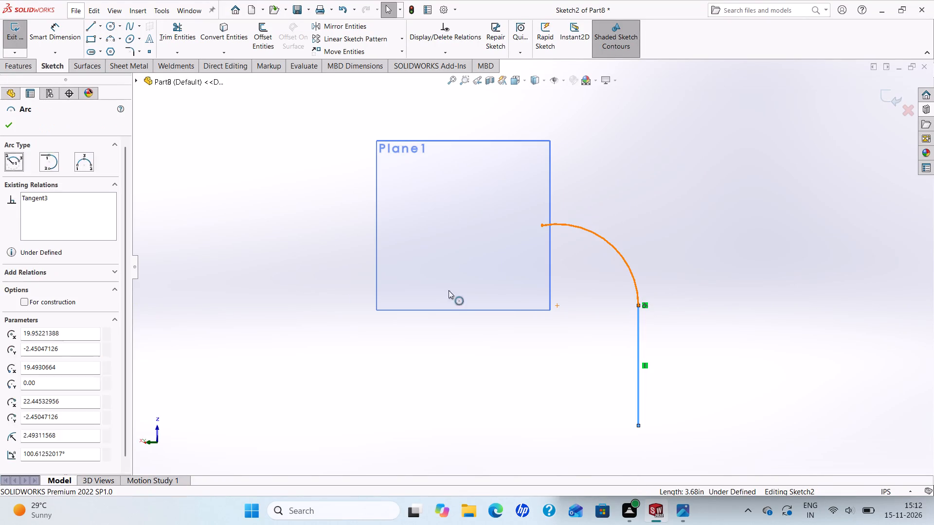
click(15, 293)
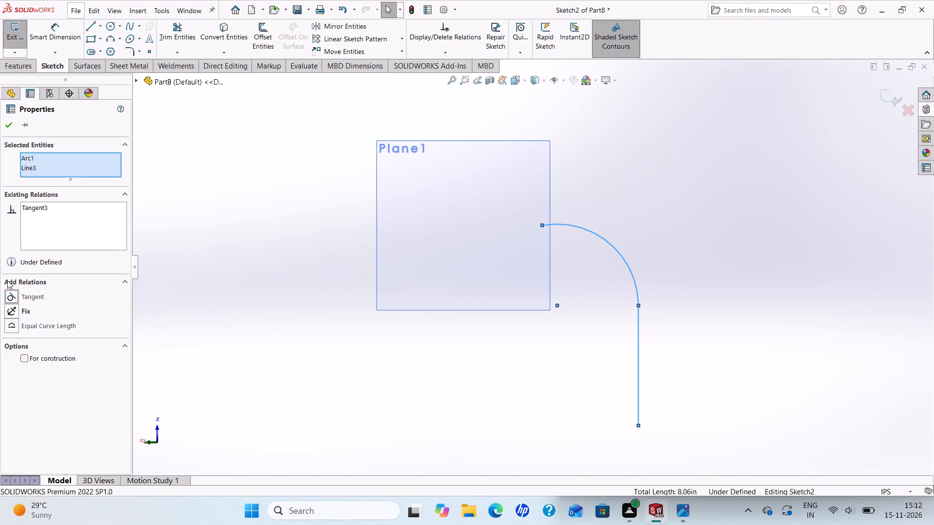
click(6, 123)
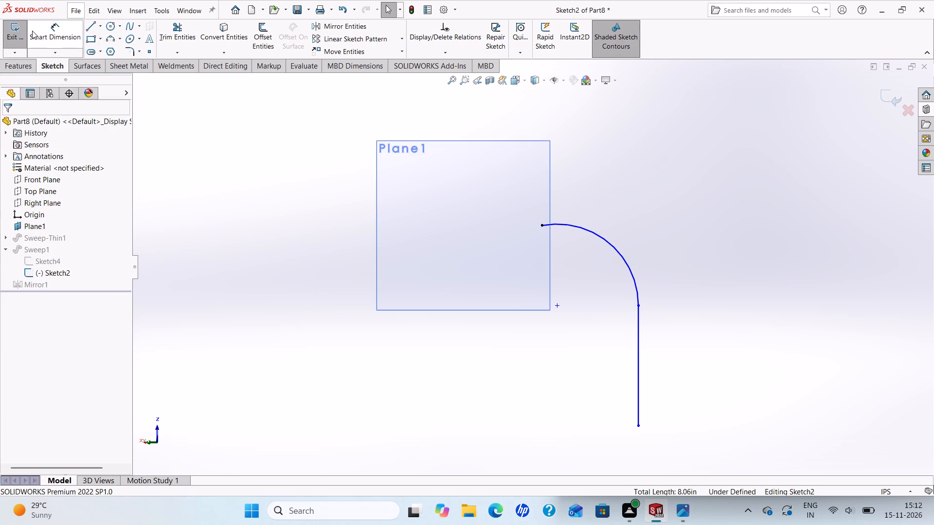
click(21, 29)
Examine the rebuilt mirrored tube from several angles, checking the overall shape and the junction at the mirror face.
scroll(246, 221, up, 3)
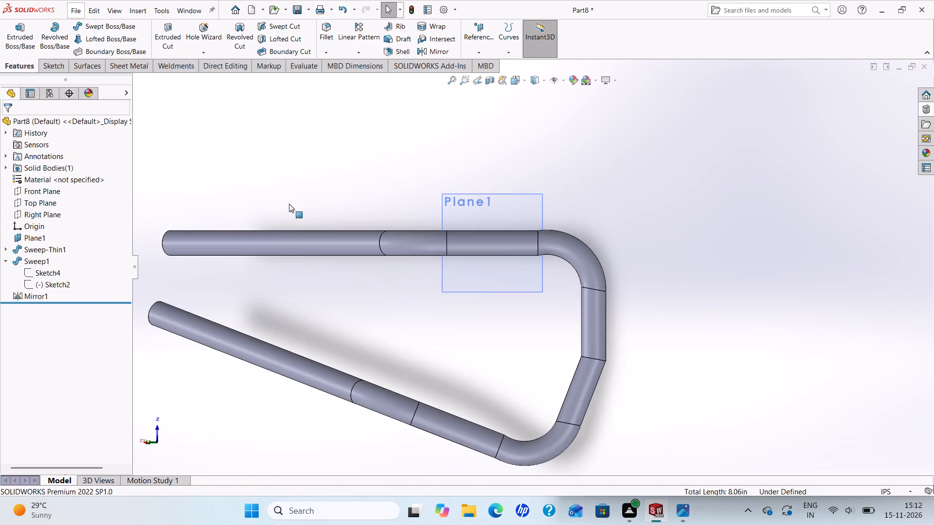
scroll(338, 245, down, 1)
middle_drag(336, 244, 400, 178)
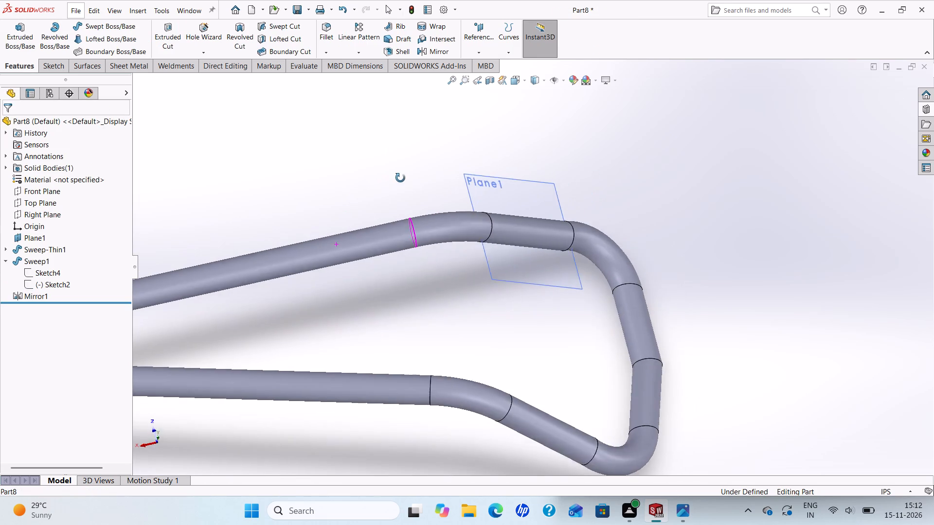
middle_drag(400, 178, 392, 216)
scroll(392, 216, up, 3)
scroll(409, 233, down, 2)
scroll(415, 257, up, 3)
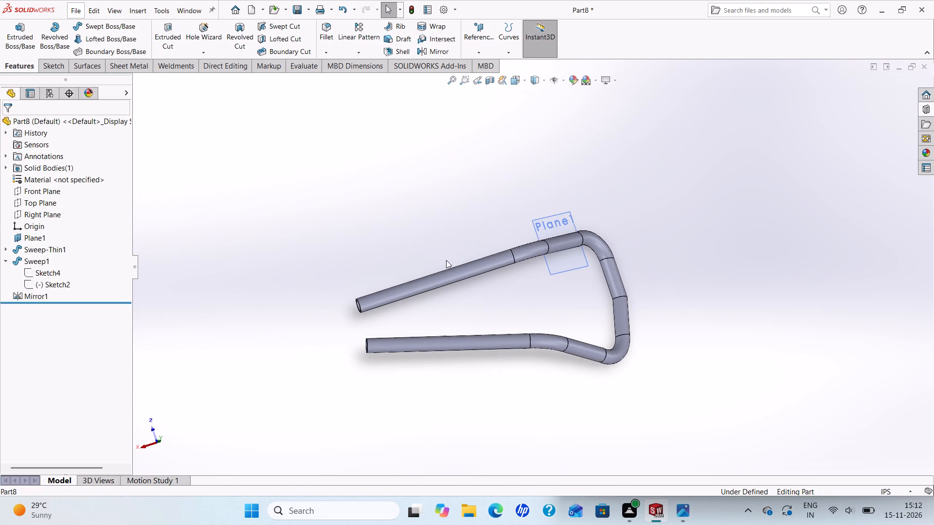
middle_drag(493, 295, 363, 279)
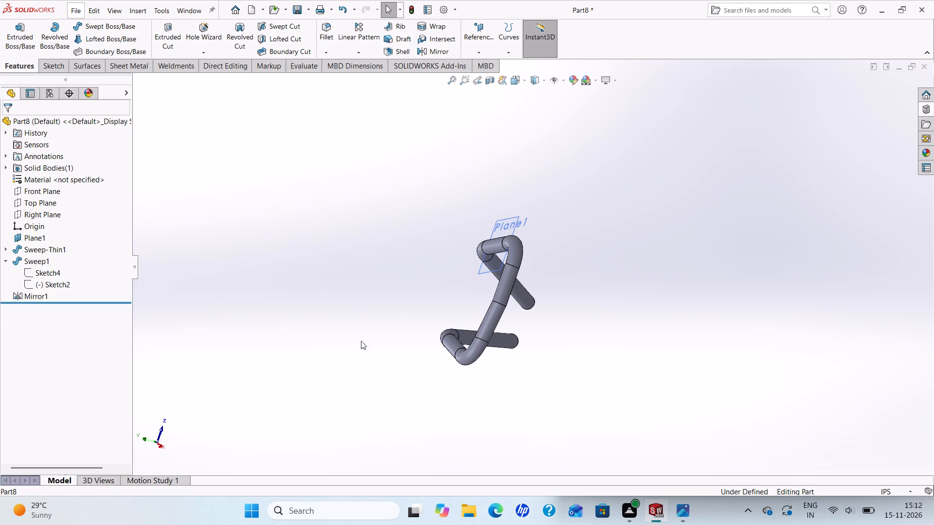
middle_drag(398, 332, 487, 257)
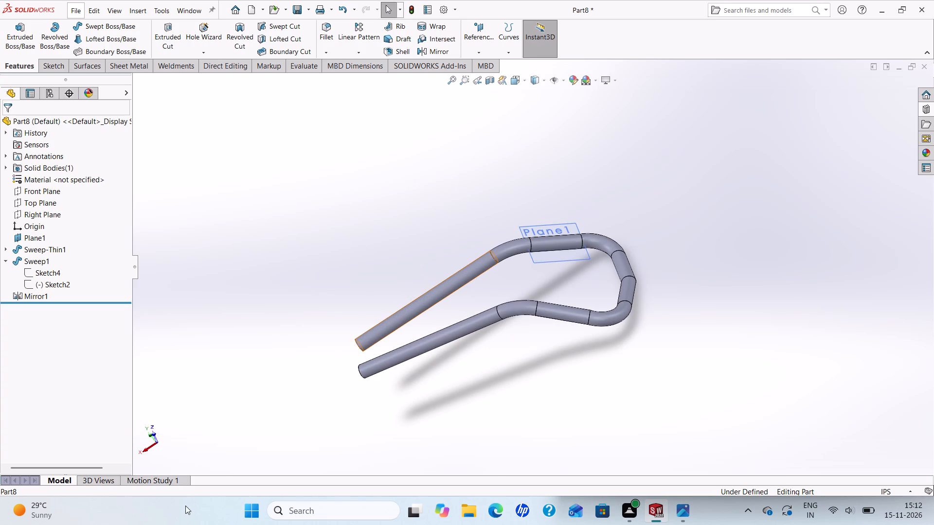
Start a sketch on the Front Plane and draw a circle about 0.48 in in radius on the straight leg's axis near its open end.
click(38, 192)
click(48, 181)
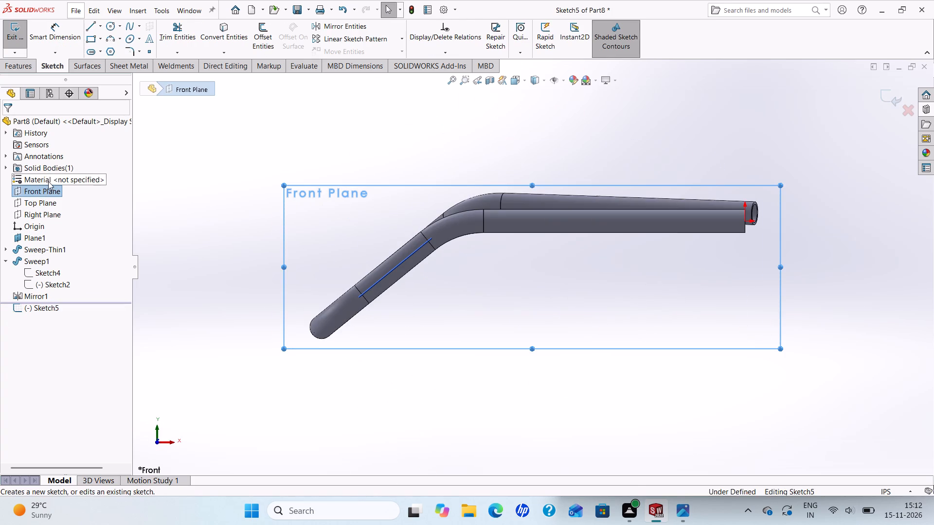
scroll(597, 210, up, 3)
scroll(718, 227, down, 2)
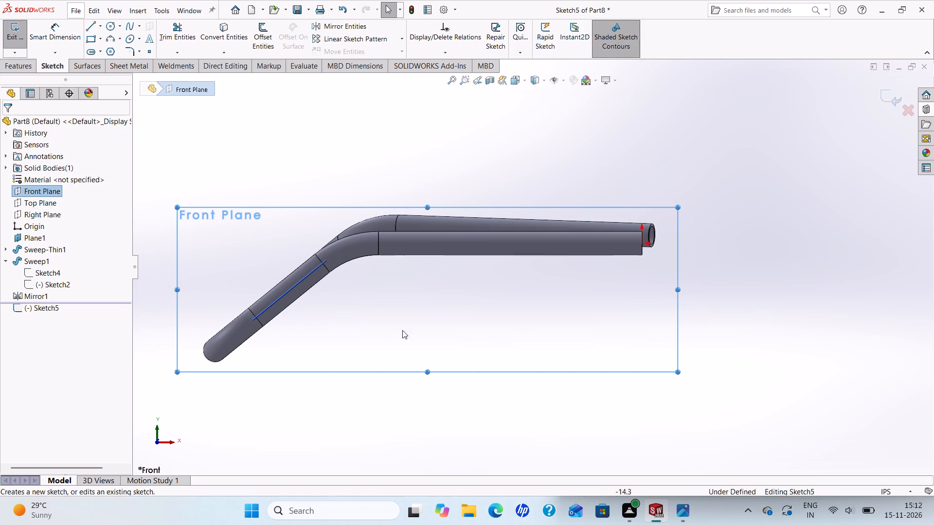
click(111, 26)
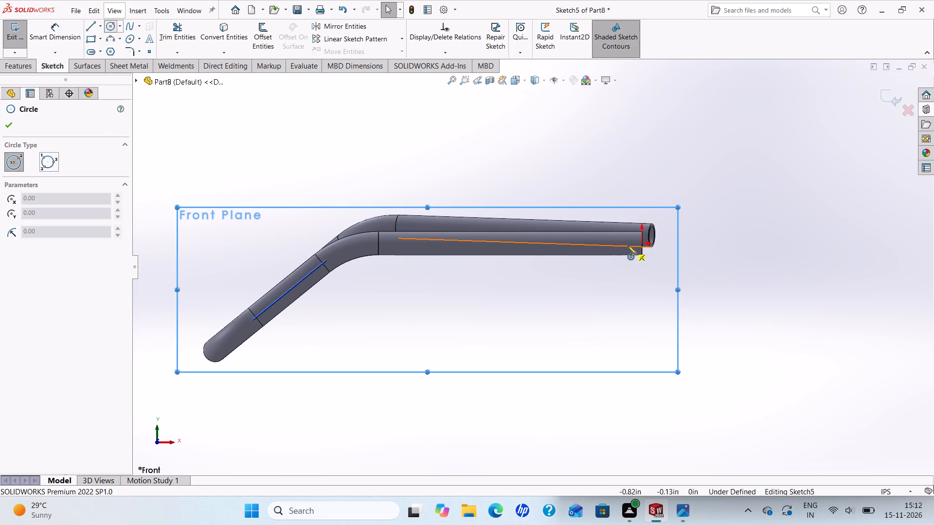
scroll(624, 248, down, 3)
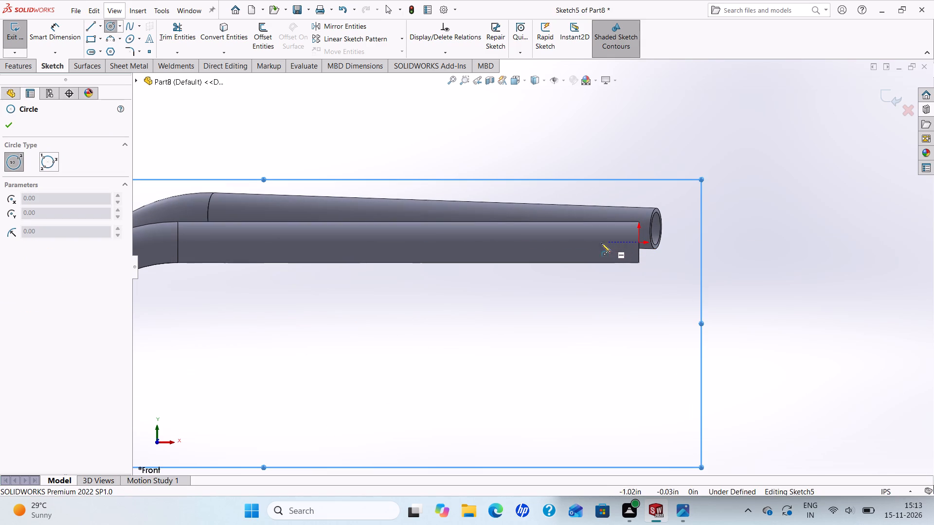
click(565, 242)
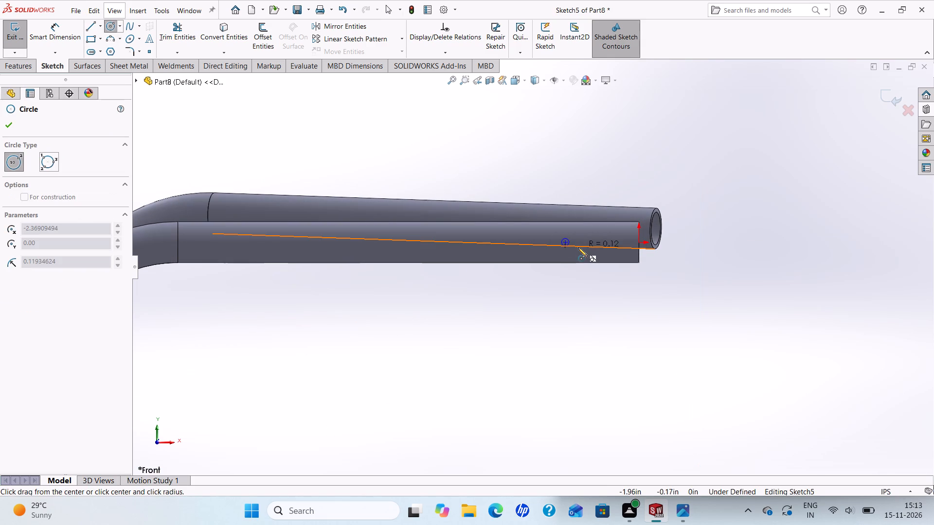
click(577, 251)
right_click(577, 251)
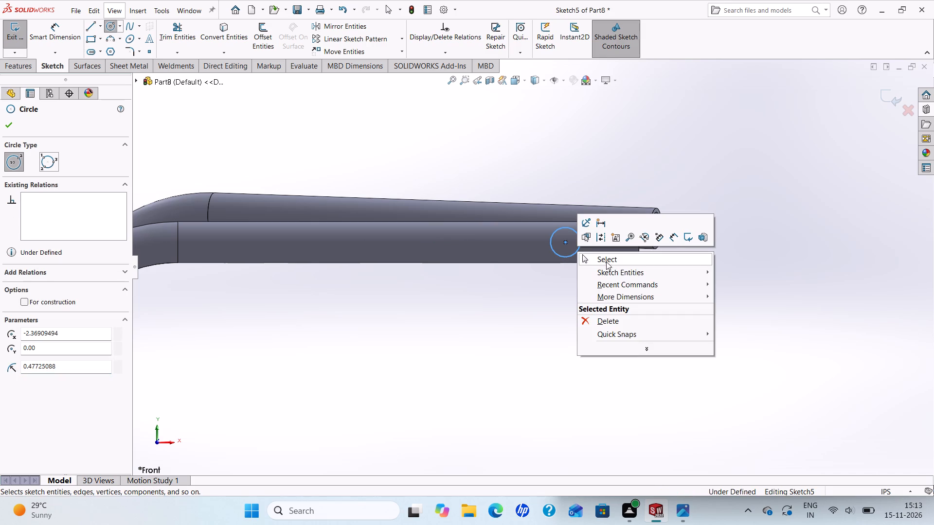
click(607, 259)
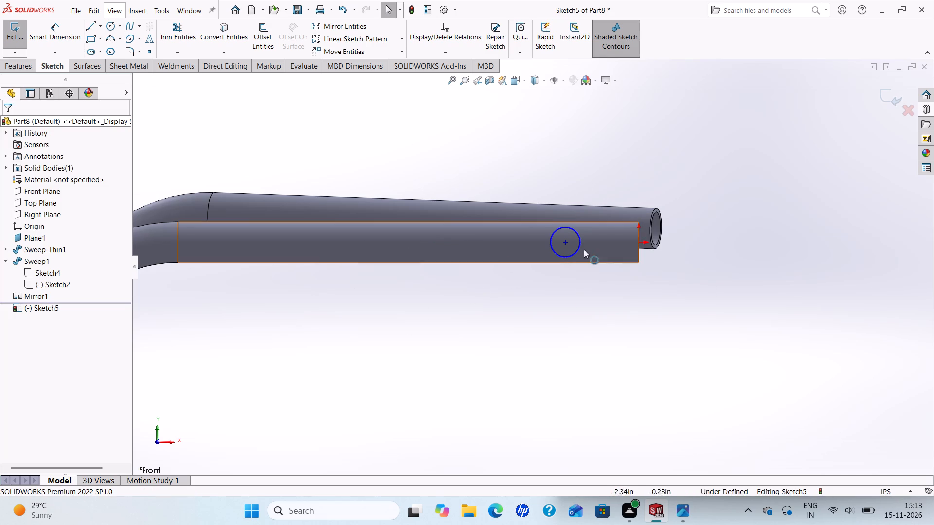
Dimension the circle to 0.38 in diameter and its centre 1 in horizontally from the origin.
click(49, 40)
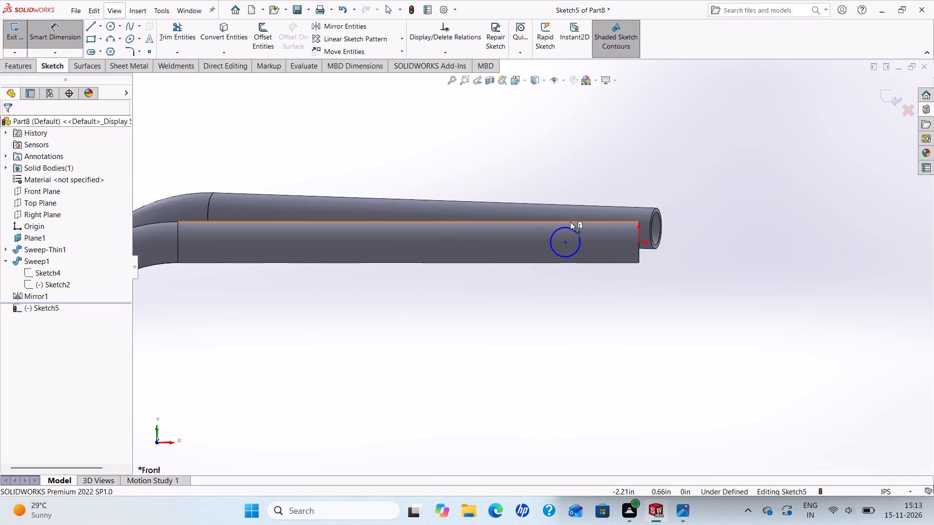
click(571, 226)
click(621, 157)
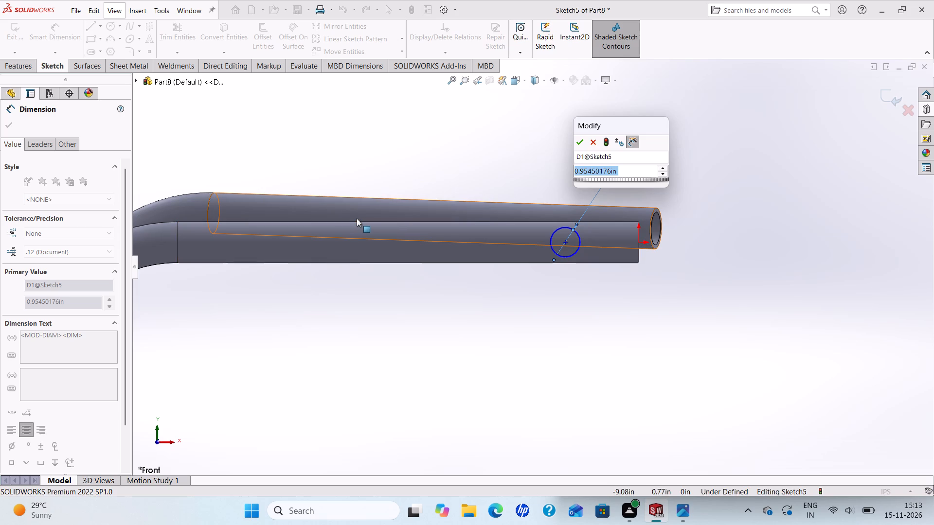
text(0.38)
key(Return)
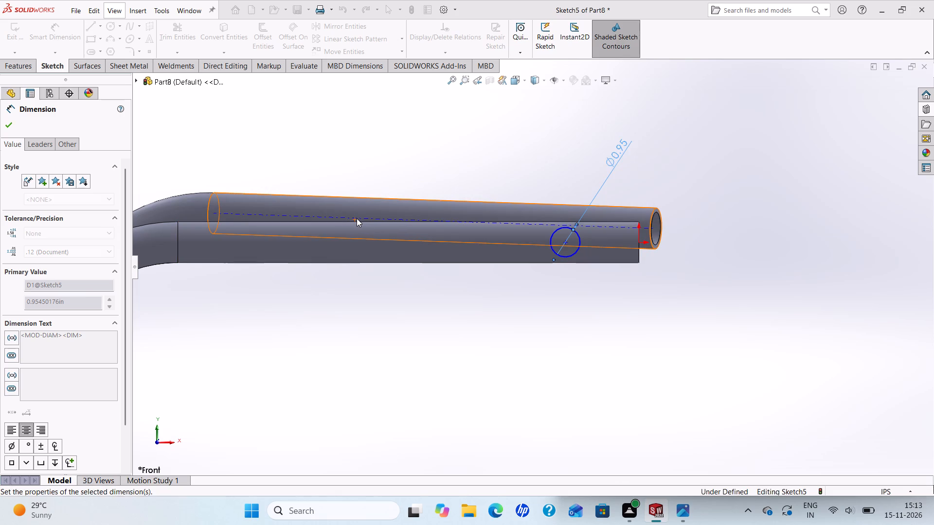
click(567, 242)
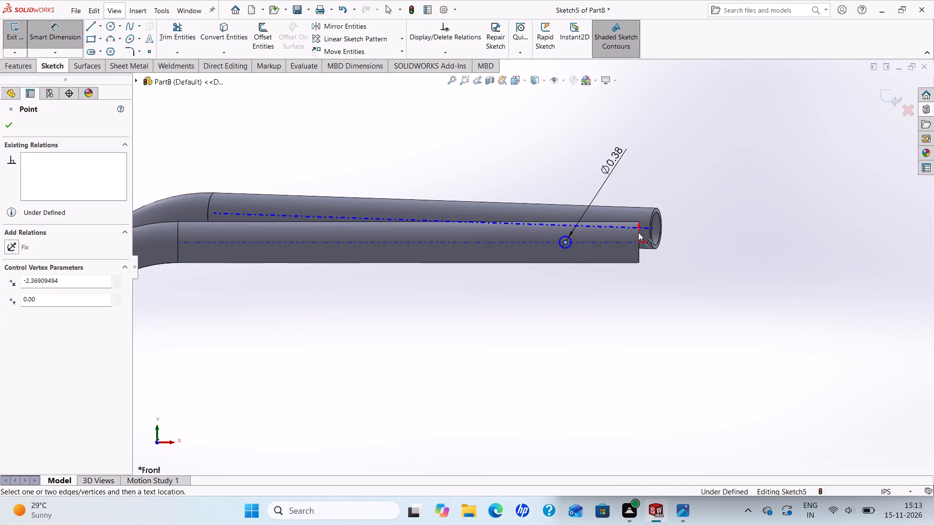
click(640, 241)
click(625, 296)
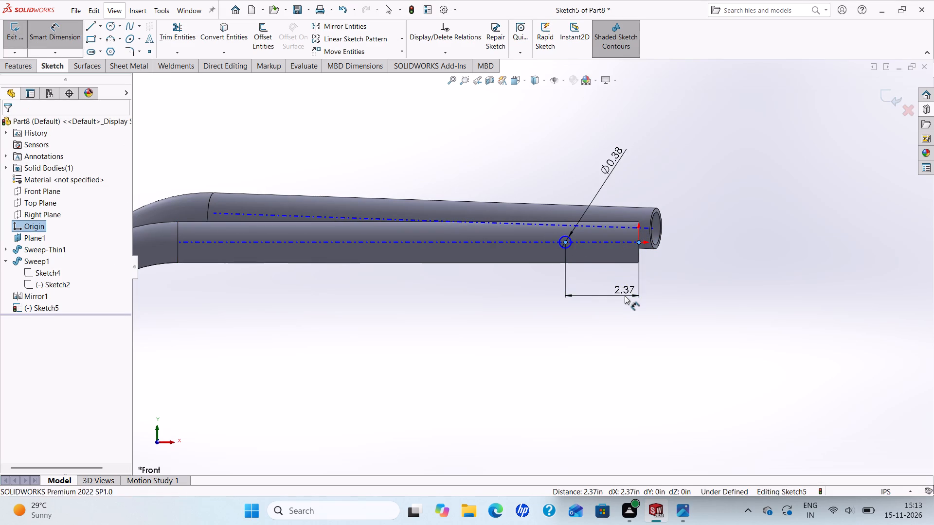
key(1)
key(Return)
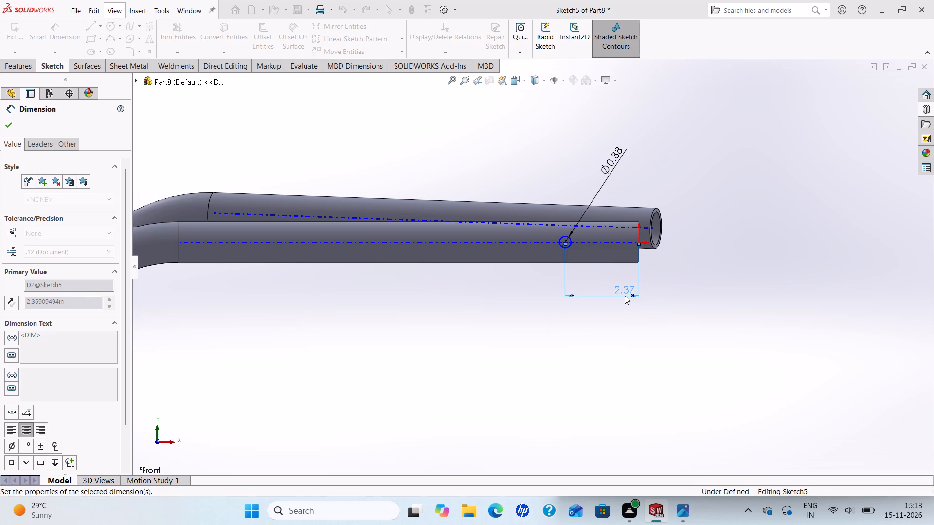
click(3, 122)
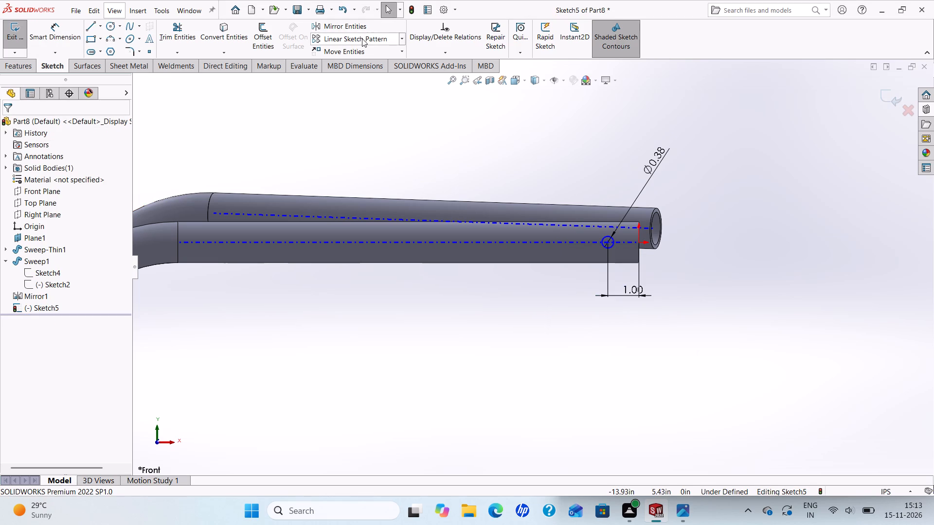
Pattern the 0.38 in circle linearly along the straight leg, away from the open end, with 5 instances spaced 2 in apart.
click(362, 38)
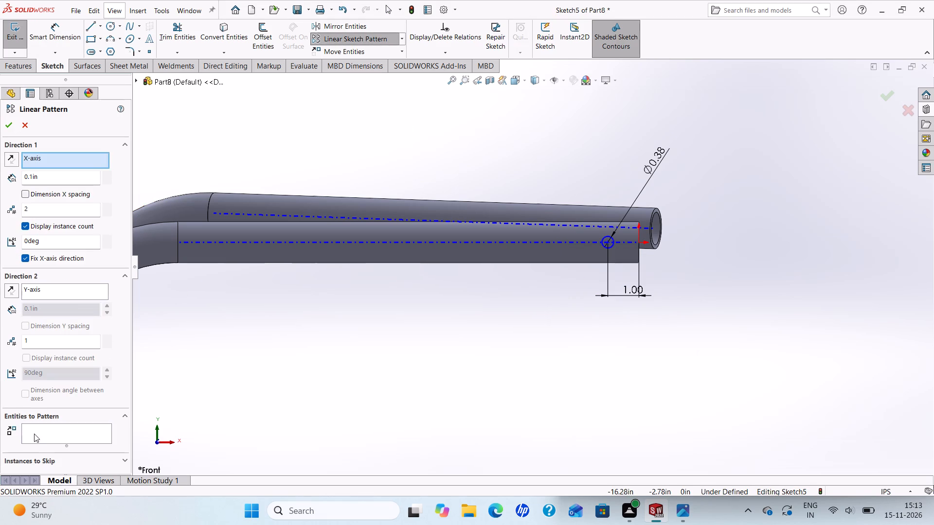
click(33, 438)
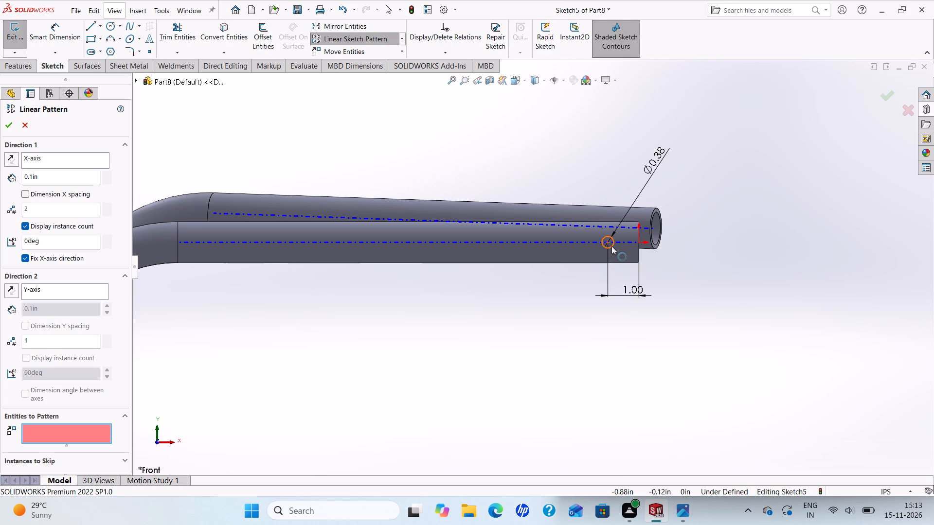
click(612, 246)
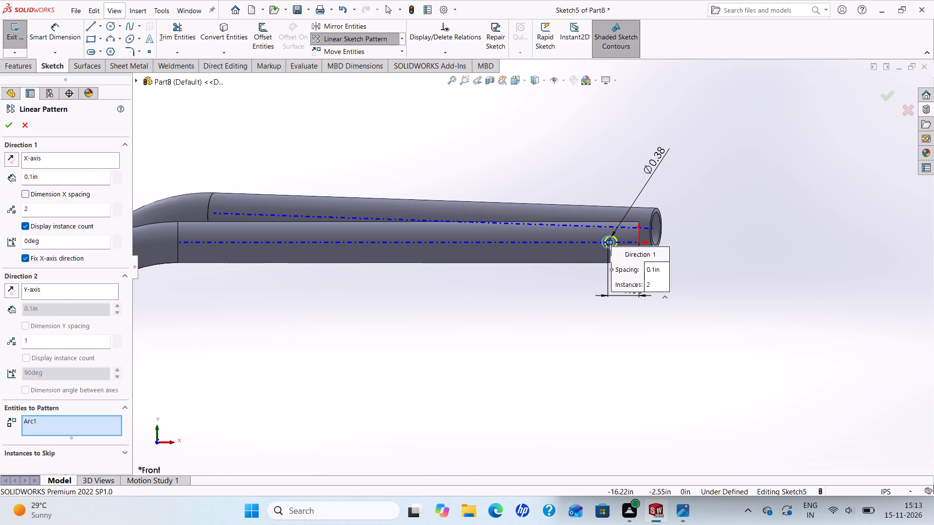
drag(48, 175, 0, 190)
key(2)
key(Return)
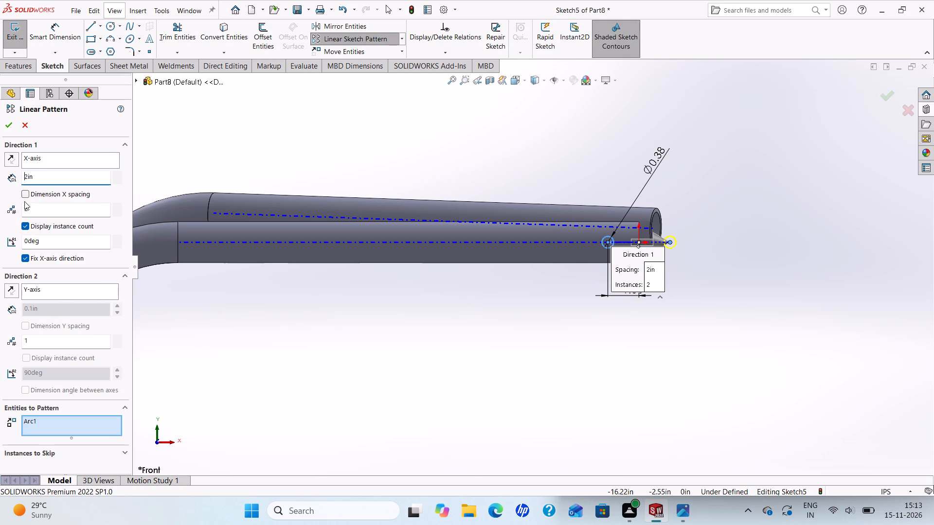
drag(39, 213, 0, 223)
key(5)
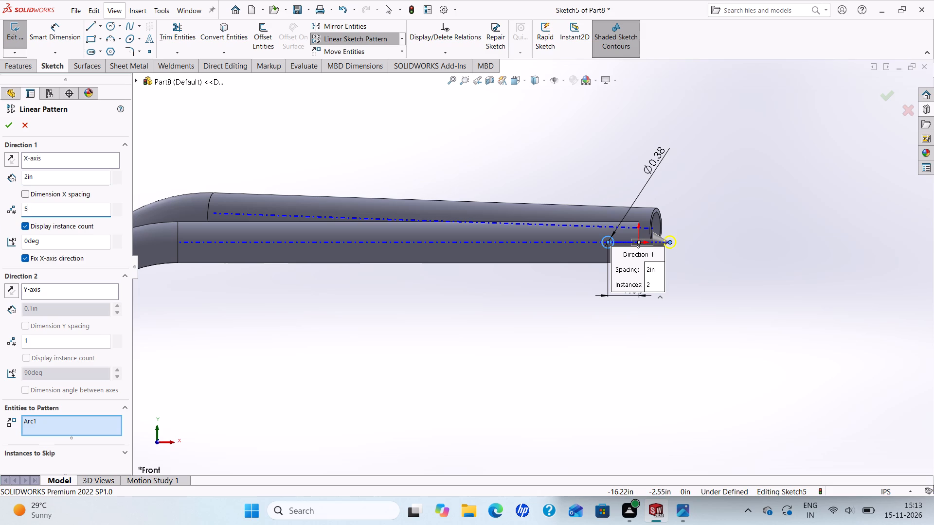
key(Return)
click(11, 159)
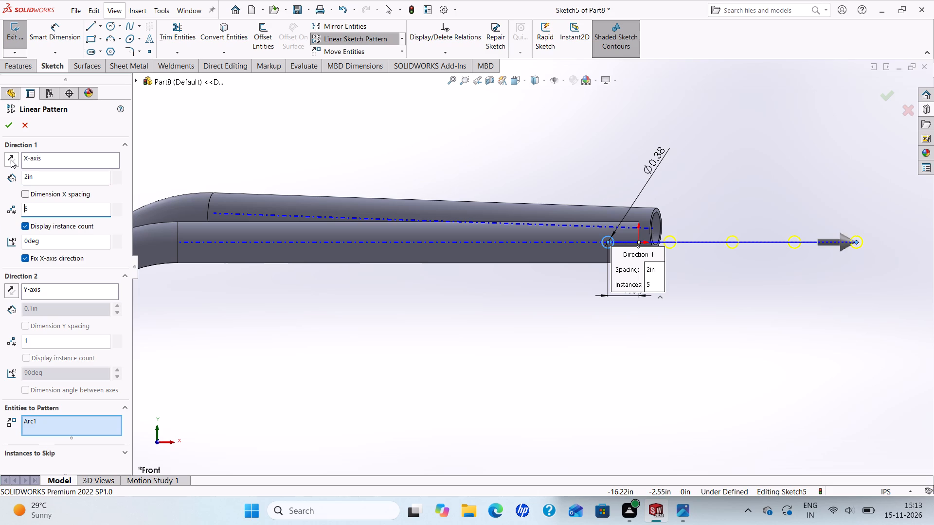
click(8, 124)
Extrude-cut the five circles with the Through All - Both end condition to make the holes.
scroll(358, 211, up, 1)
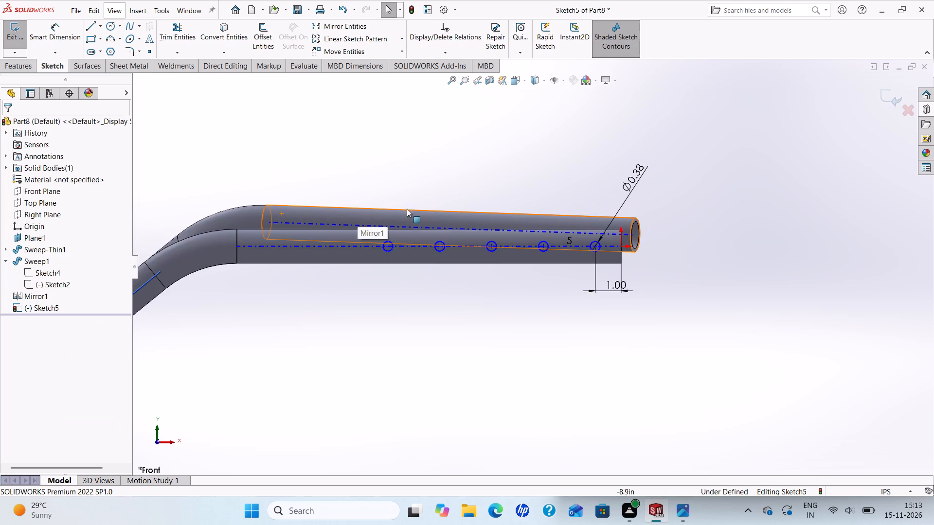
scroll(410, 206, down, 1)
scroll(21, 63, down, 1)
click(20, 64)
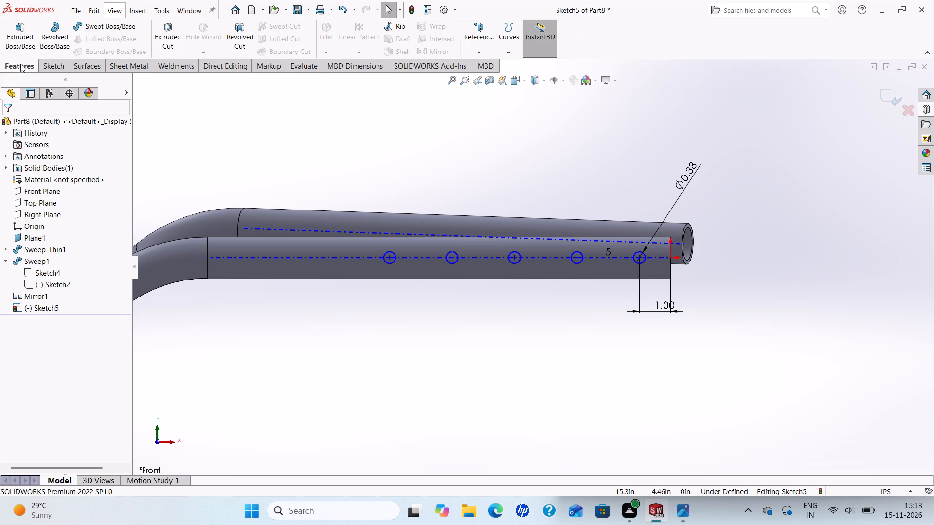
click(160, 35)
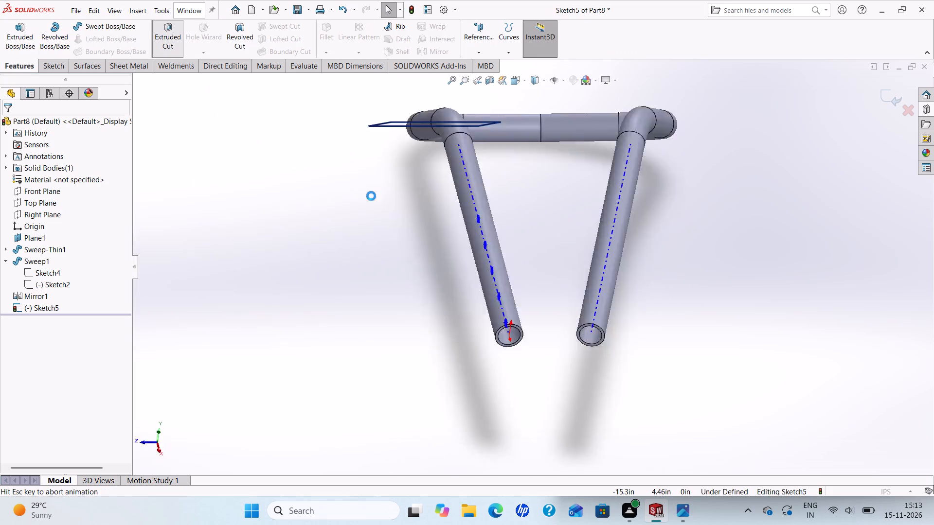
middle_drag(364, 248, 369, 251)
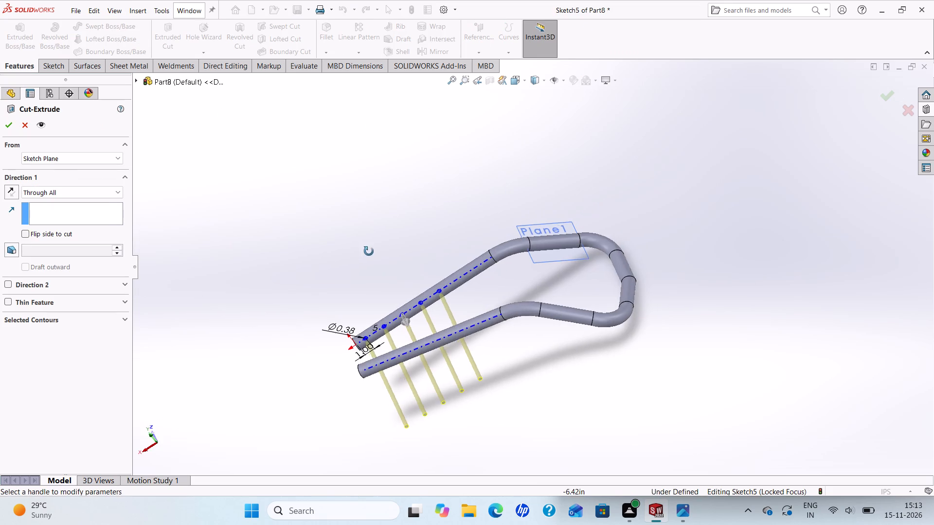
middle_drag(369, 251, 466, 364)
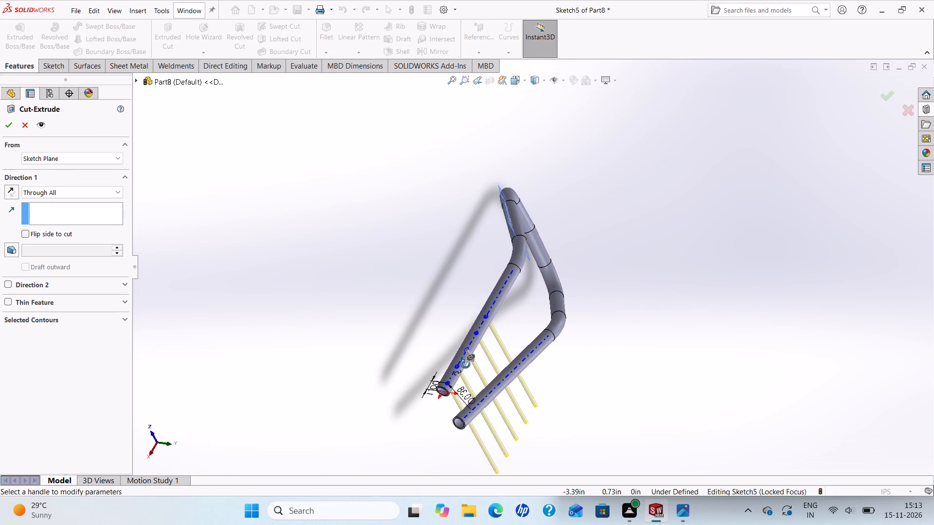
middle_drag(466, 364, 372, 203)
scroll(377, 216, down, 1)
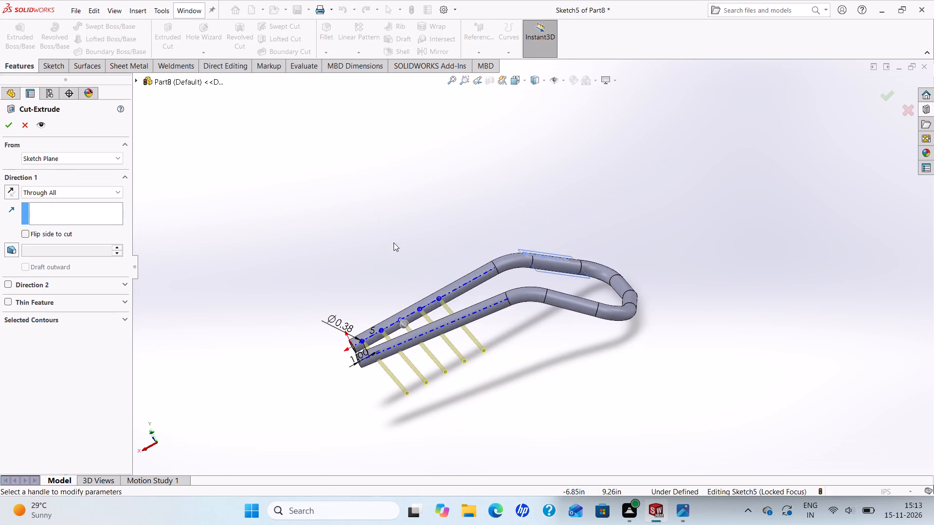
scroll(429, 309, down, 1)
middle_drag(428, 306, 413, 249)
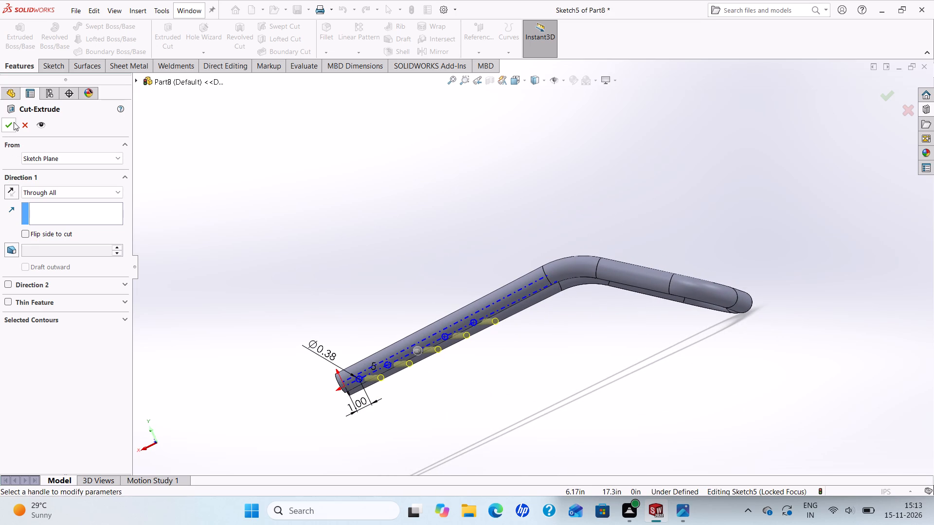
click(121, 187)
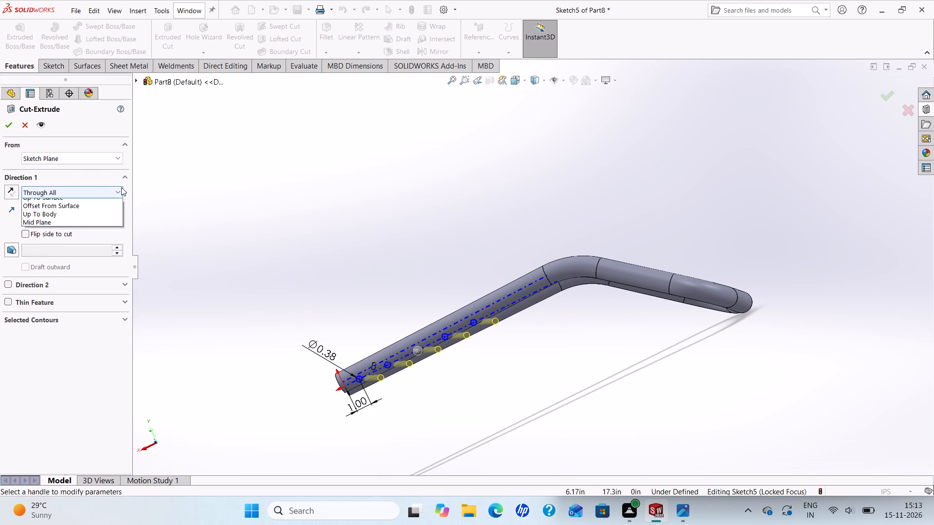
click(59, 220)
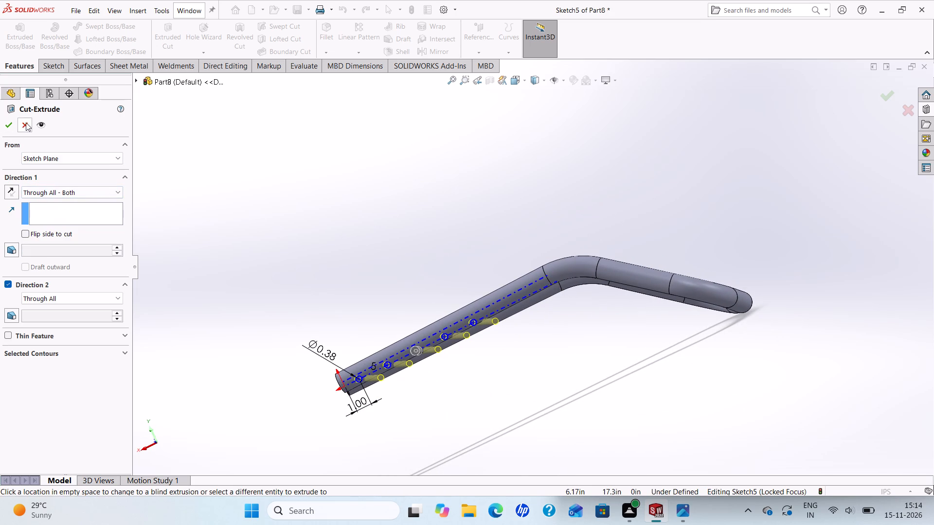
click(10, 125)
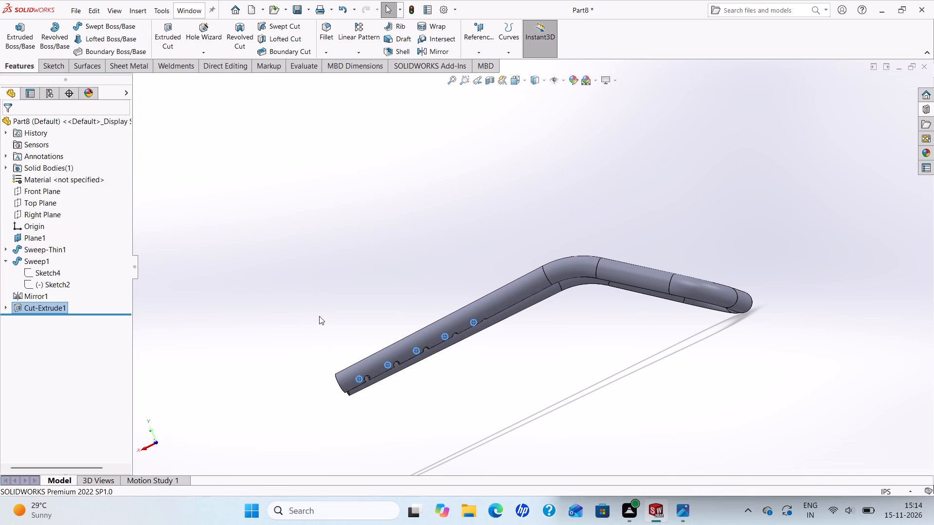
Examine the cut holes along the tube's straight legs from several angles.
middle_drag(330, 318, 371, 286)
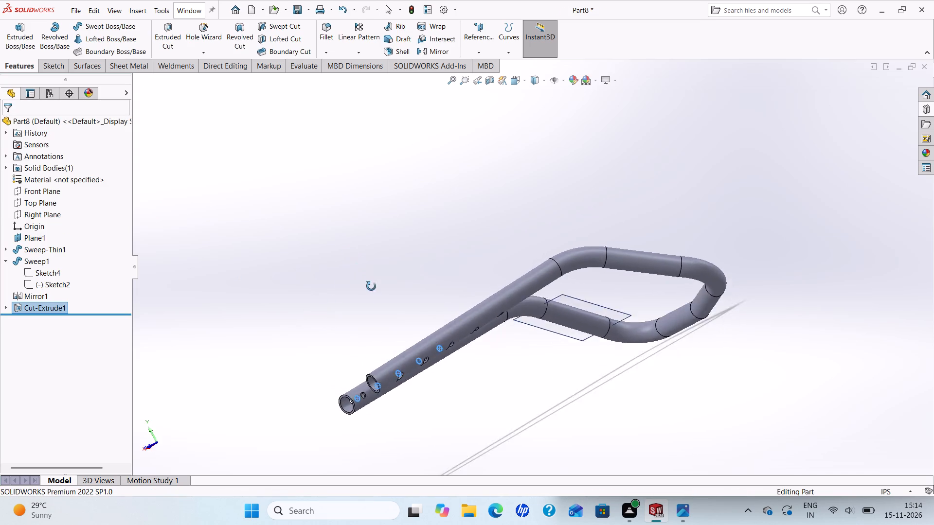
middle_drag(371, 286, 297, 281)
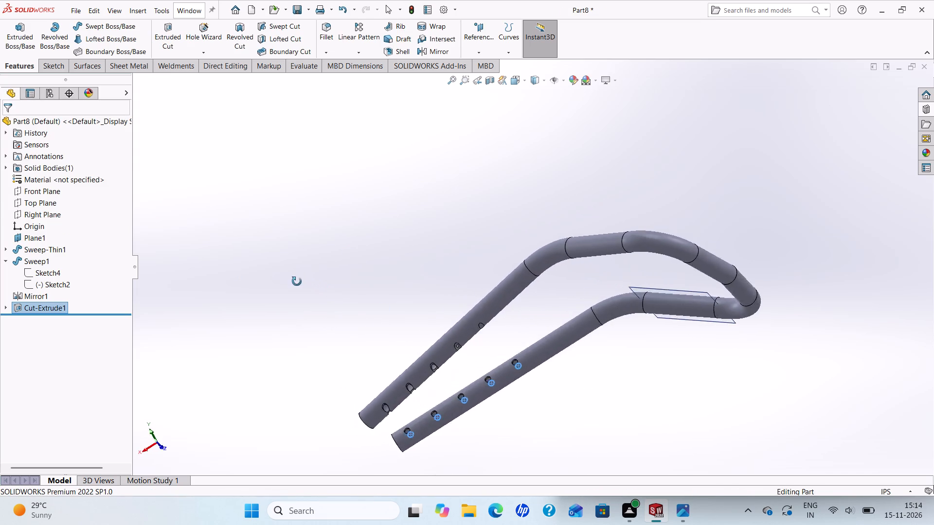
middle_drag(297, 281, 144, 347)
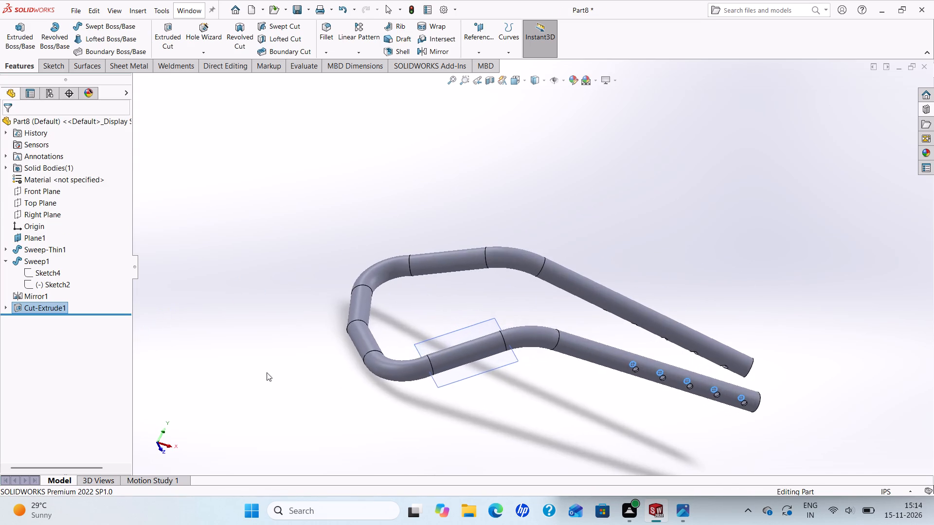
scroll(544, 404, up, 1)
scroll(615, 389, down, 2)
middle_drag(643, 349, 621, 277)
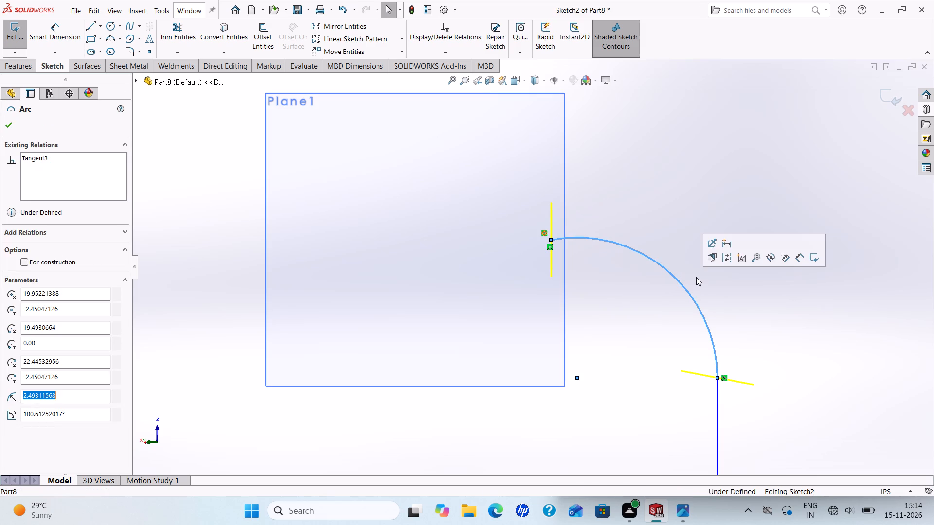
Replace Sketch2's arc with a three-point arc about 4.28 in in radius ending at the vertical line's upper endpoint, and exit the sketch.
key(Delete)
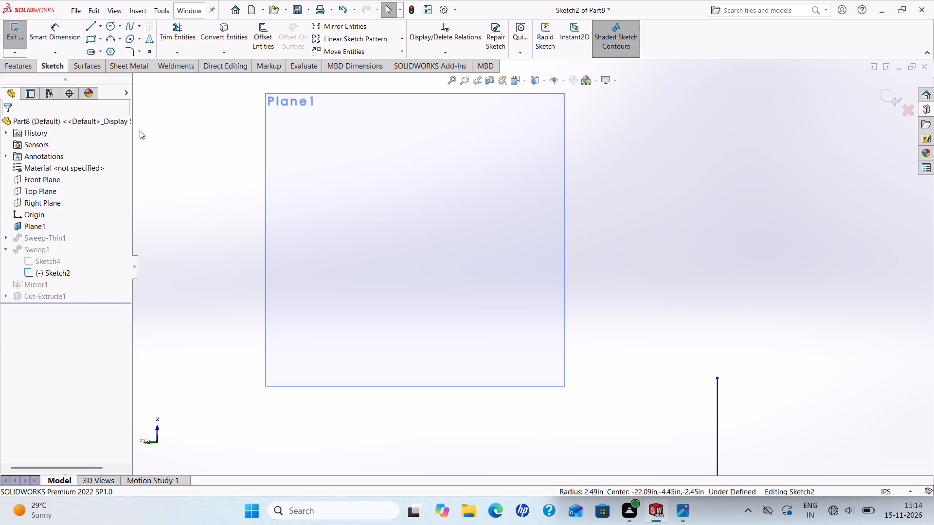
click(109, 35)
scroll(452, 221, up, 2)
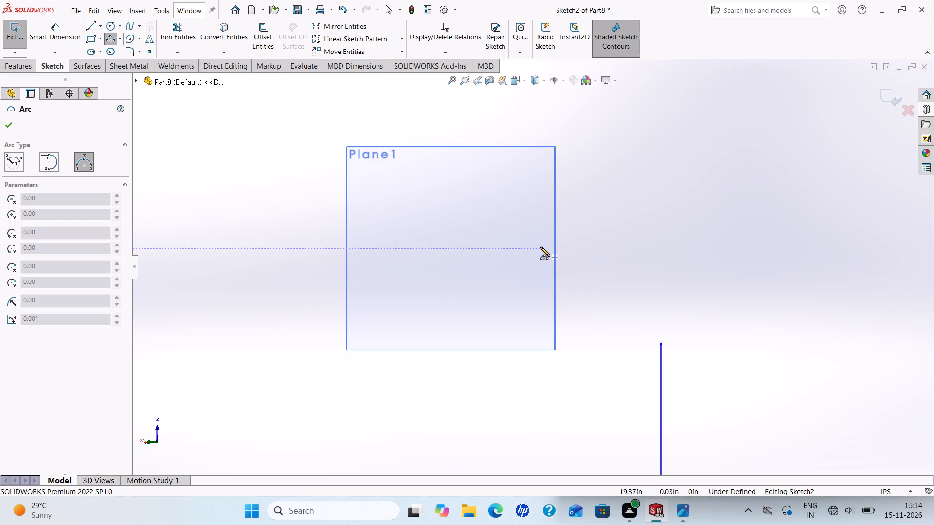
scroll(540, 247, up, 7)
scroll(540, 247, down, 3)
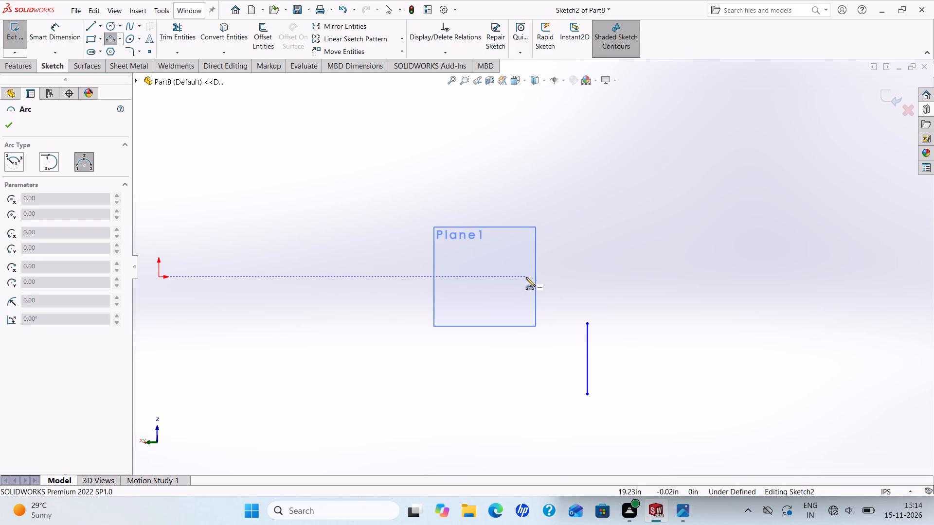
click(528, 277)
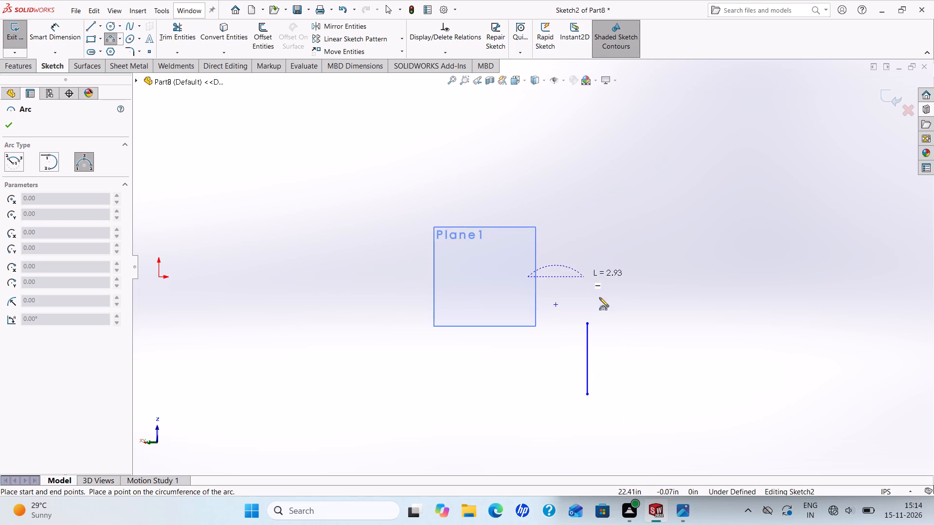
click(589, 321)
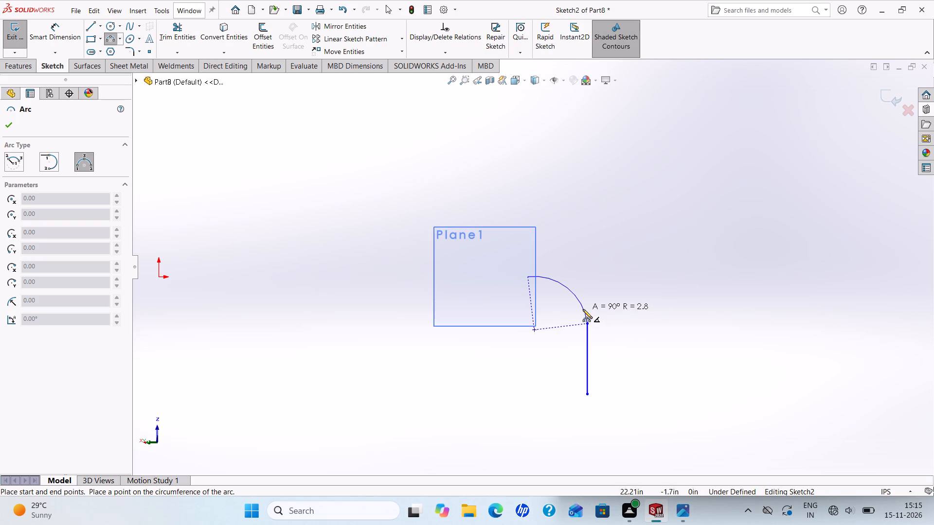
click(578, 308)
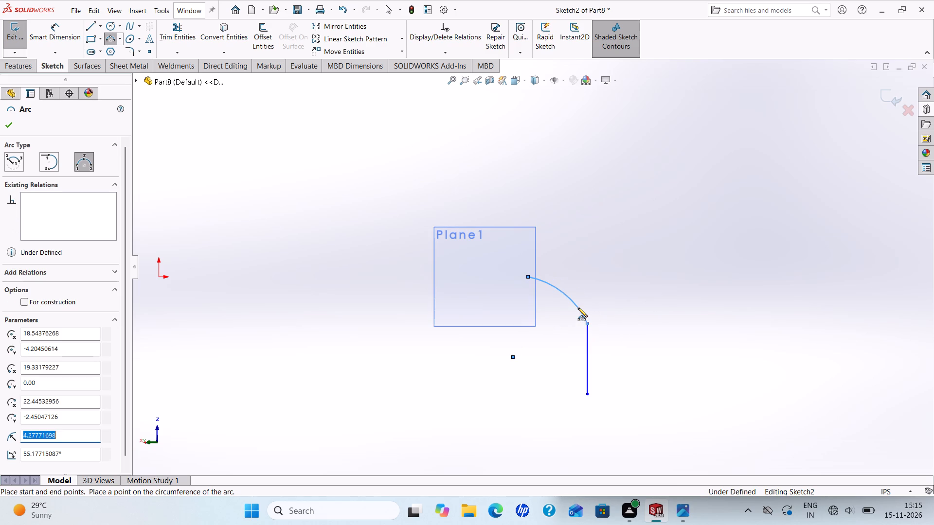
right_click(578, 308)
click(599, 315)
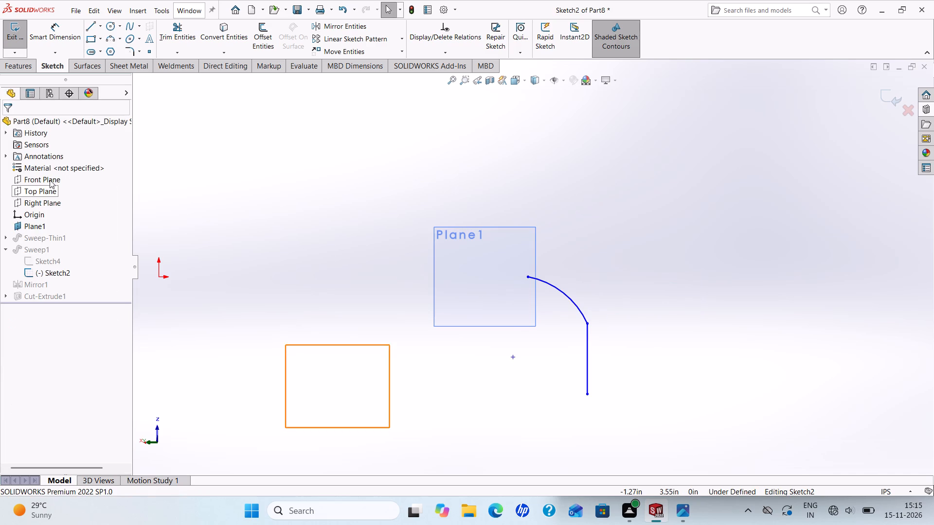
click(16, 29)
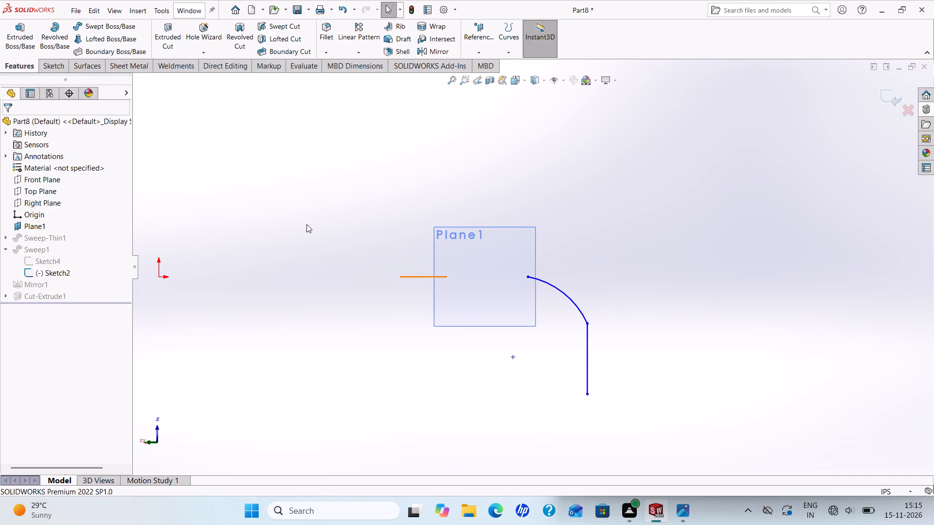
Examine the rebuilt mirrored tube from several angles, checking the bends, the junction at the mirror face and the holes.
scroll(348, 244, up, 2)
scroll(423, 261, up, 1)
middle_drag(423, 261, 427, 180)
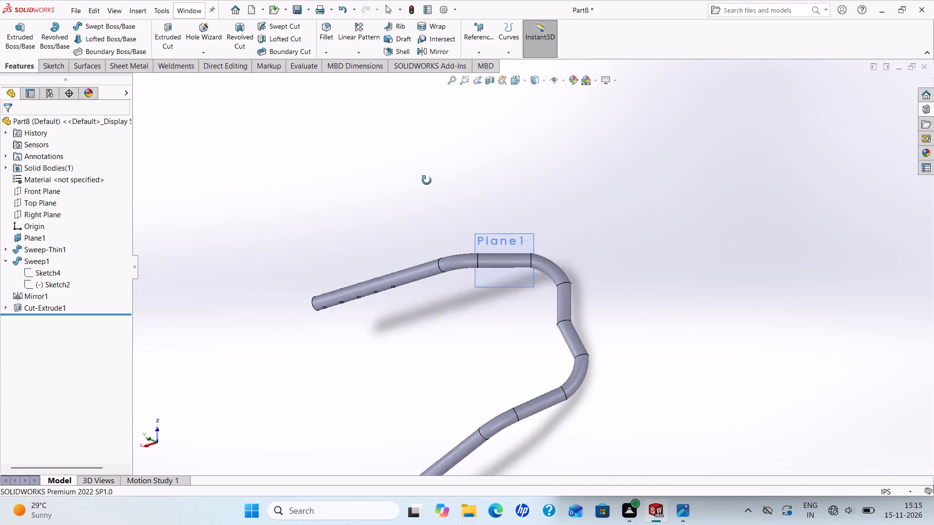
middle_drag(427, 180, 448, 157)
scroll(480, 233, up, 2)
scroll(503, 327, down, 1)
middle_drag(503, 325, 489, 309)
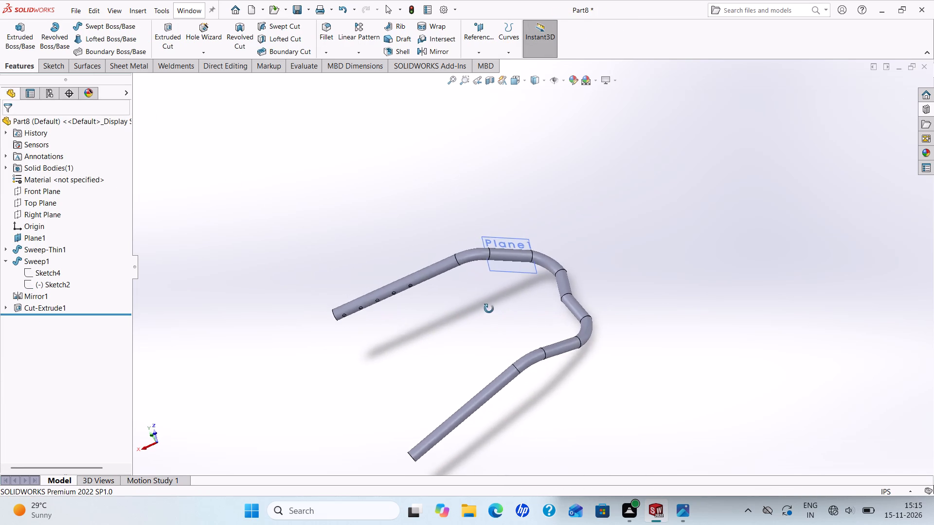
middle_drag(489, 309, 478, 338)
scroll(478, 338, down, 2)
middle_drag(478, 338, 465, 325)
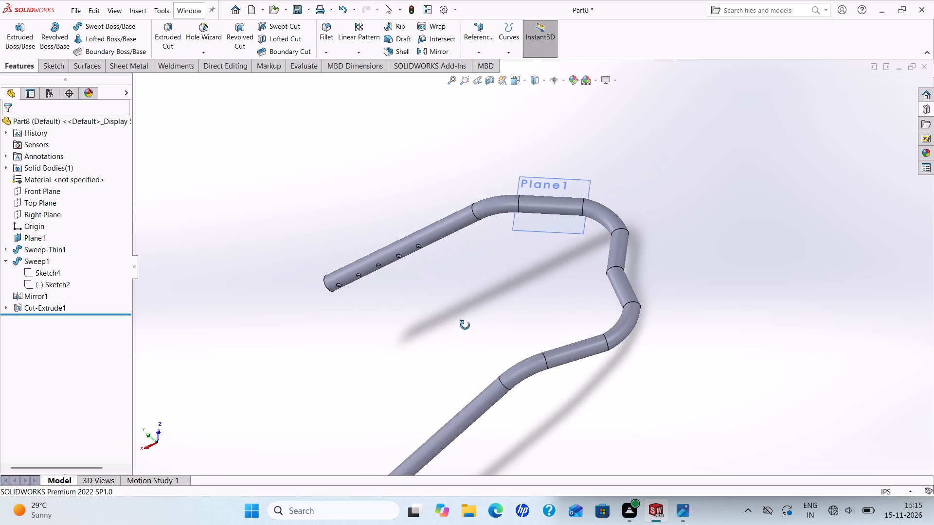
middle_drag(465, 325, 455, 325)
scroll(444, 331, up, 3)
middle_drag(440, 351, 468, 288)
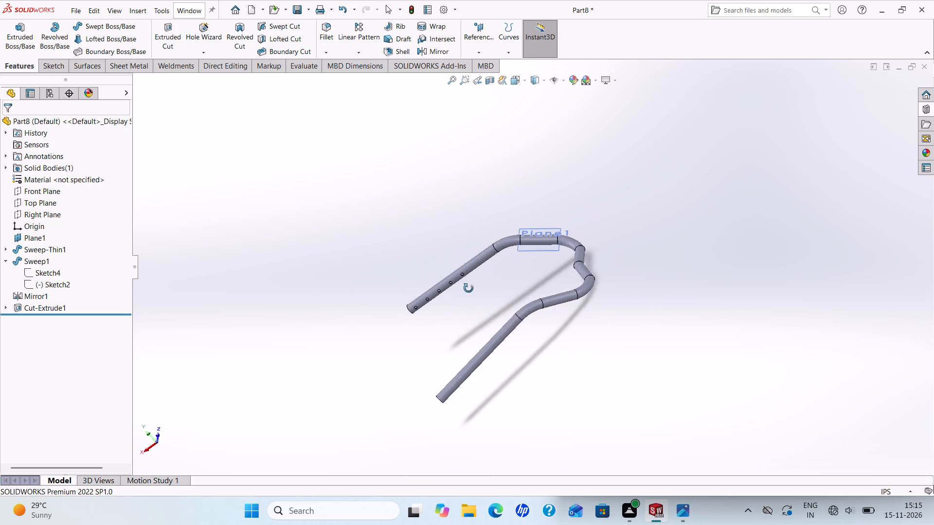
middle_drag(468, 288, 422, 225)
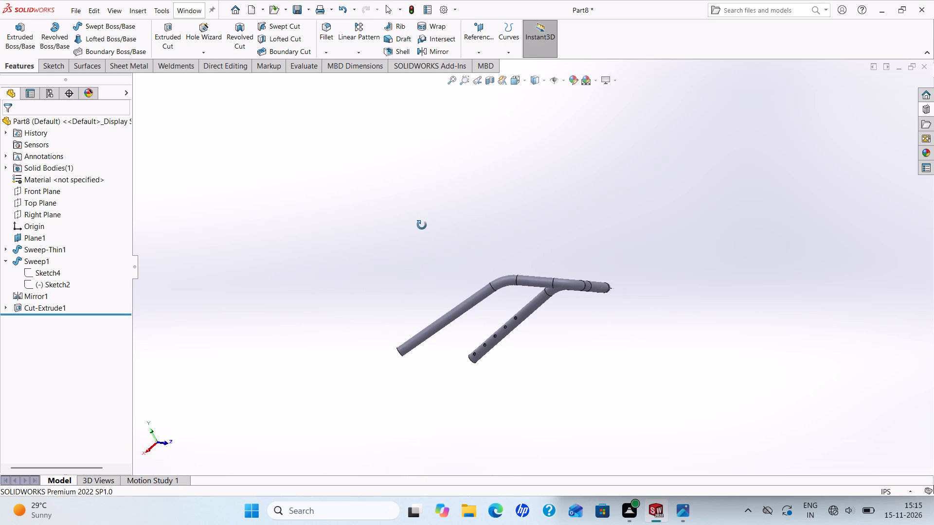
middle_drag(422, 225, 463, 309)
scroll(442, 282, down, 1)
scroll(555, 321, down, 1)
middle_drag(601, 307, 581, 306)
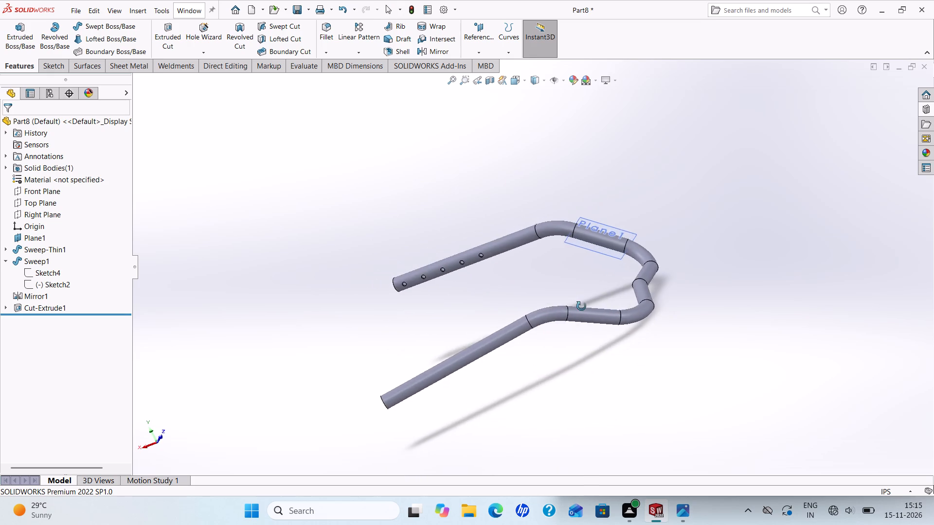
Open Sketch2 under Sweep1 for editing and delete the vertical line below its arc.
middle_drag(581, 306, 575, 318)
scroll(632, 278, down, 3)
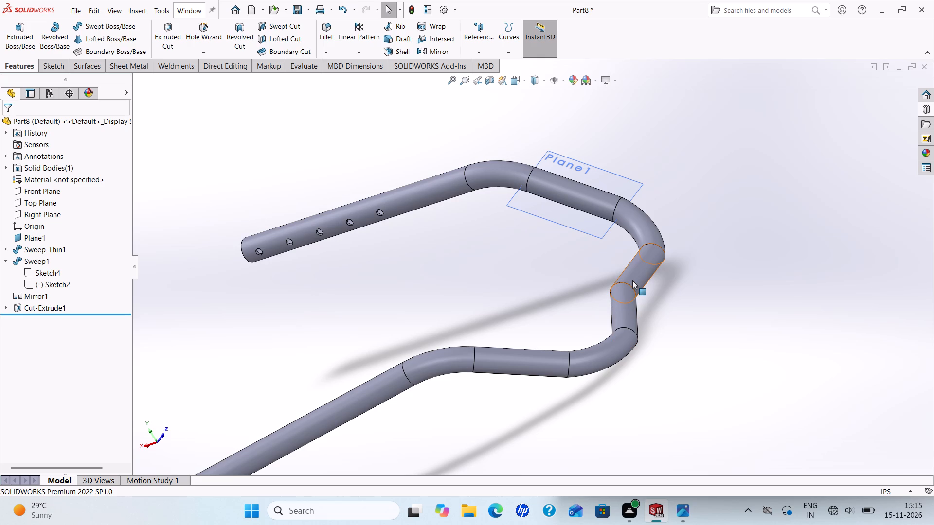
scroll(632, 280, up, 1)
right_click(620, 273)
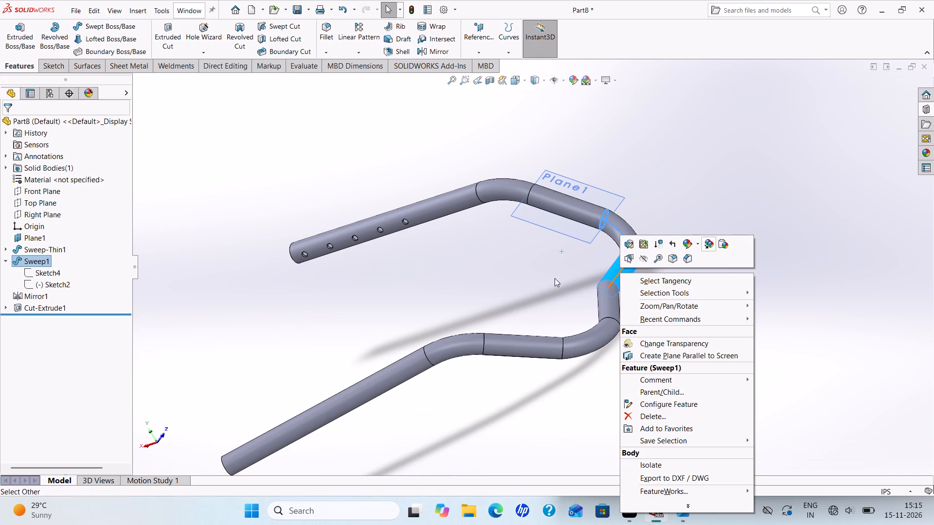
key(Escape)
key(Escape)
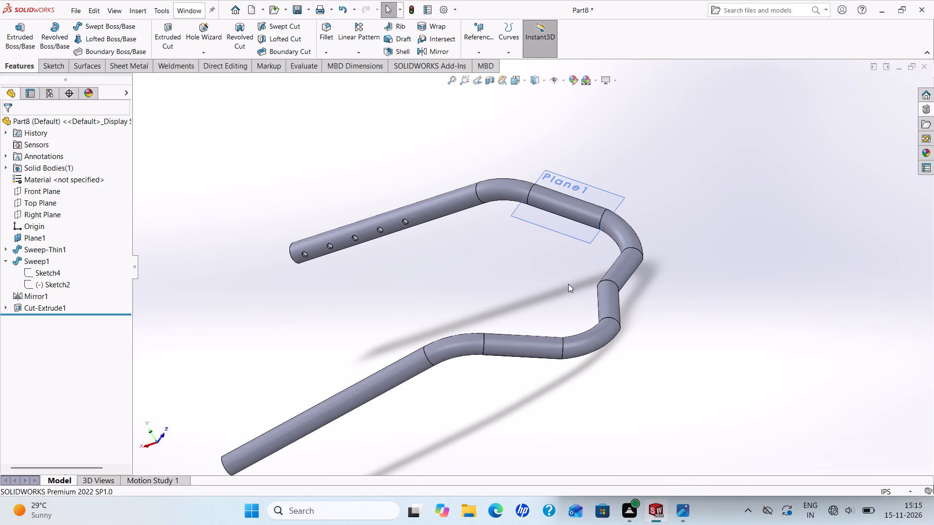
right_click(55, 285)
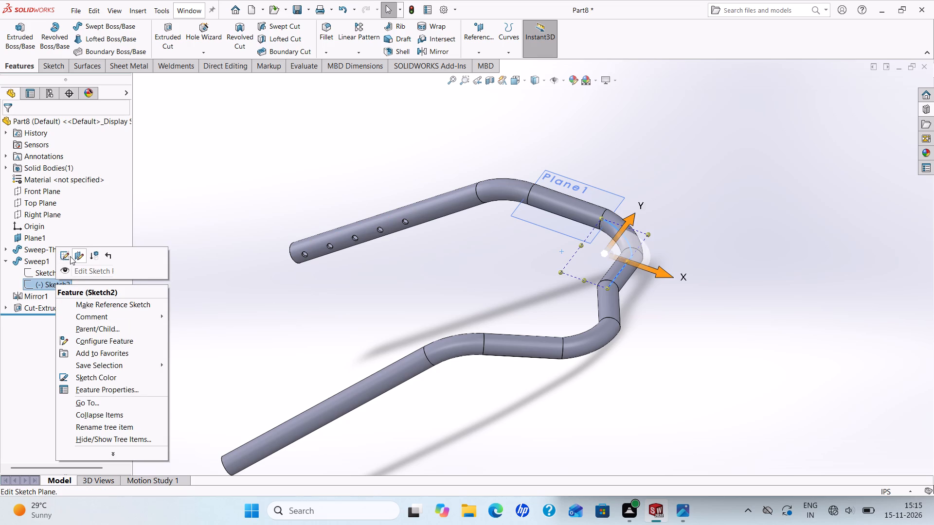
click(70, 256)
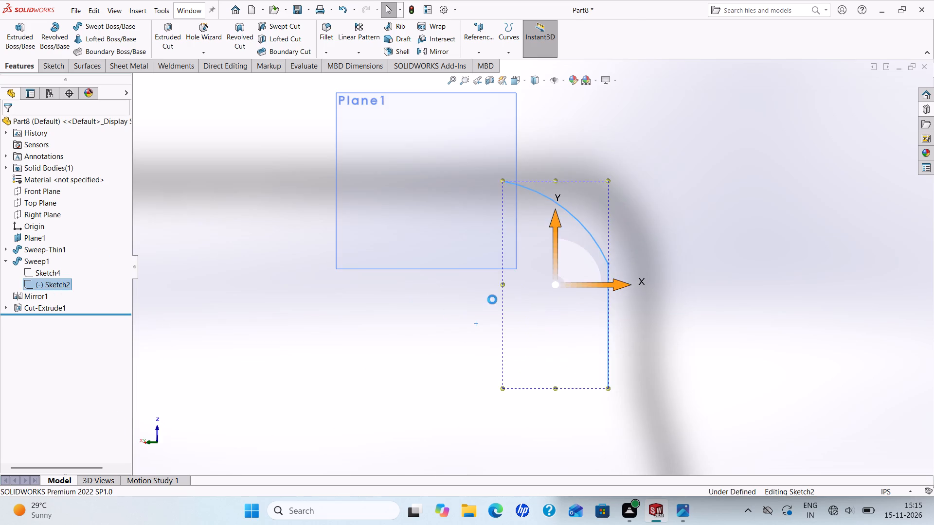
scroll(500, 269, up, 2)
click(586, 303)
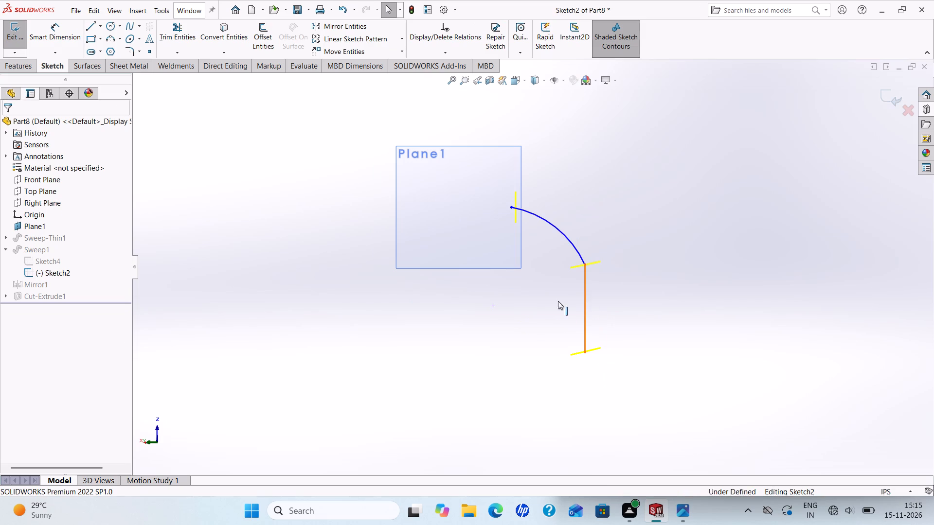
key(Delete)
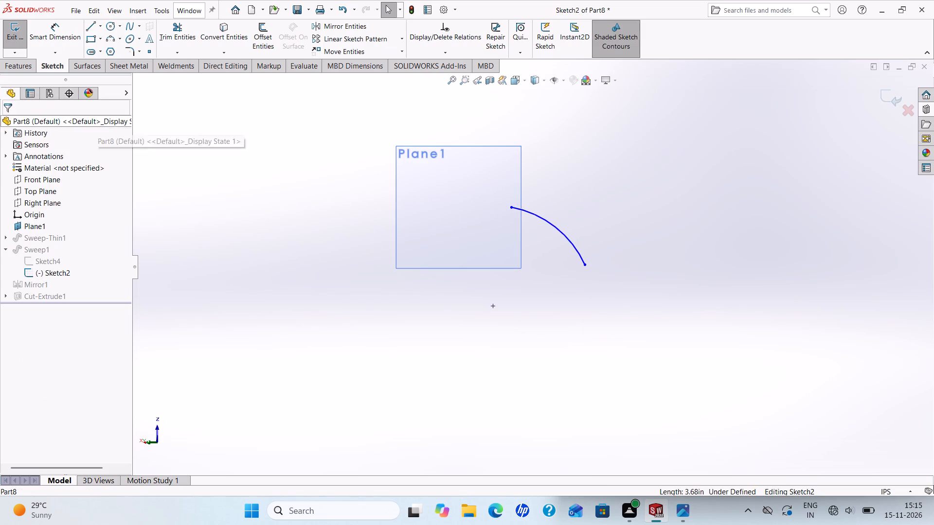
Draw a line about 4.54 in long from the arc's lower endpoint, sloping downward and slightly outward at about 280 degrees.
click(93, 24)
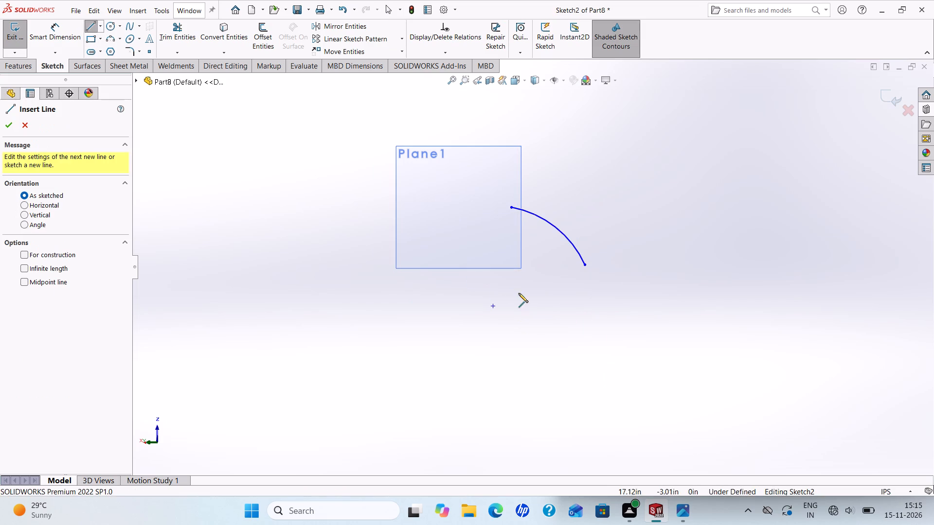
click(585, 264)
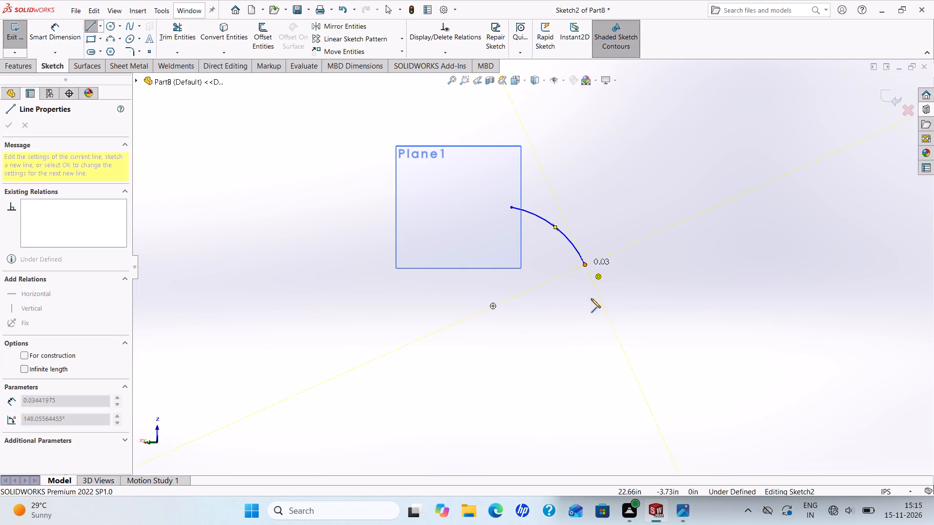
click(604, 370)
right_click(604, 370)
click(622, 371)
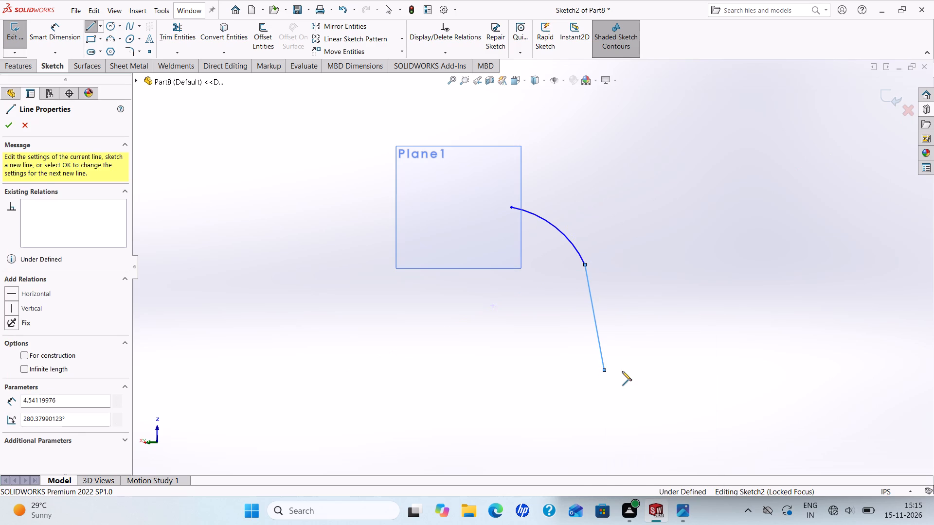
key(Escape)
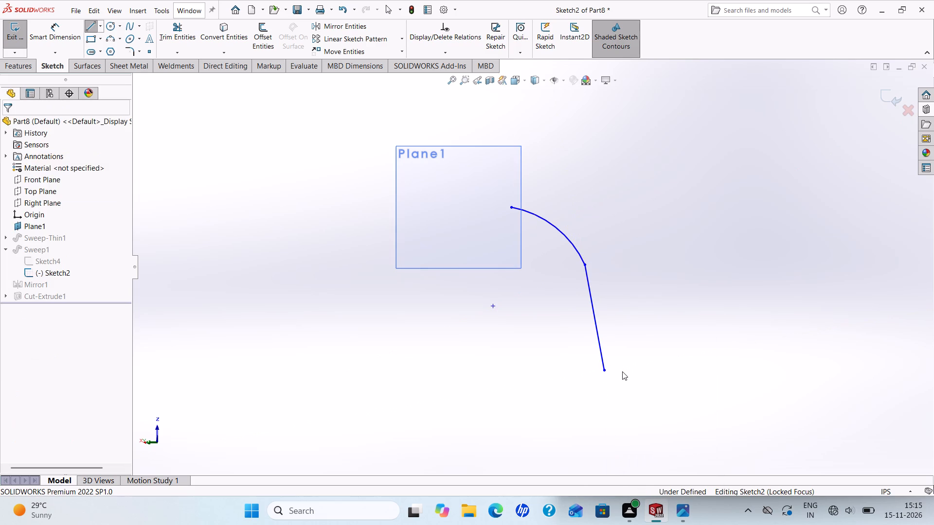
Add a tangent relation between the sloping line and the arc, and exit the sketch.
ctrl+click(591, 299)
ctrl+click(578, 256)
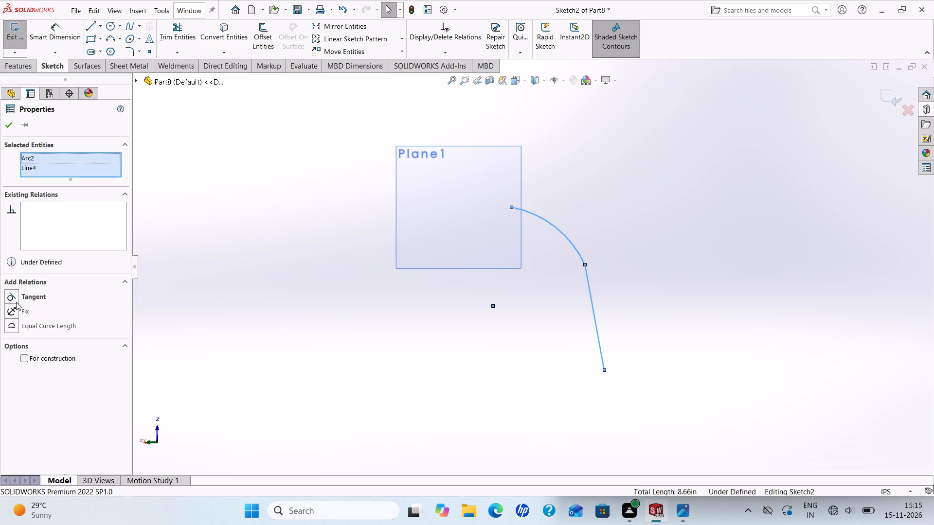
click(13, 298)
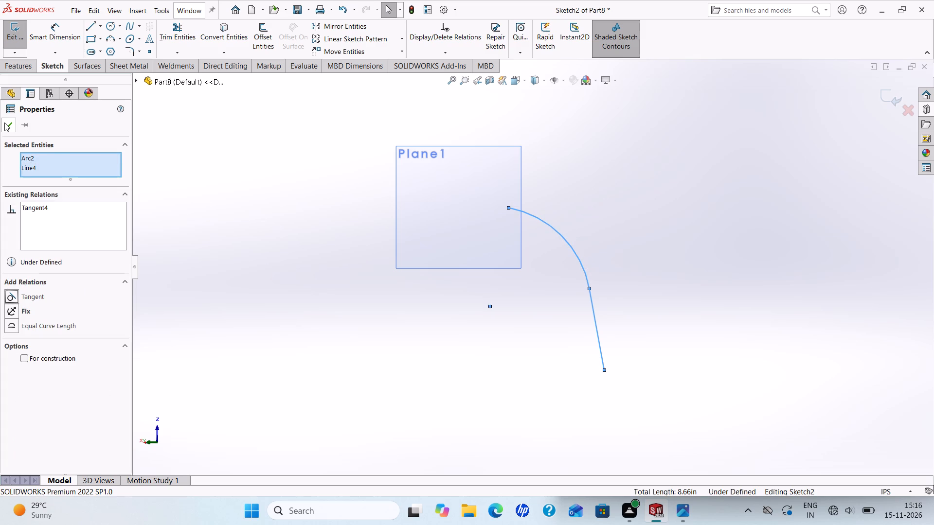
click(5, 122)
click(19, 33)
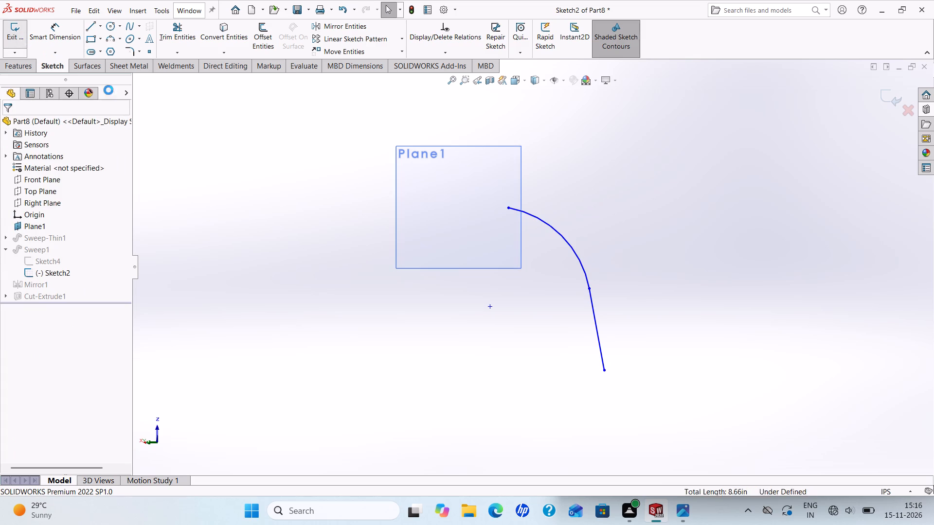
Examine the rebuilt mirrored tube from several angles, checking the changed bends and the junction at the mirror face.
scroll(330, 270, up, 4)
middle_drag(458, 315, 431, 278)
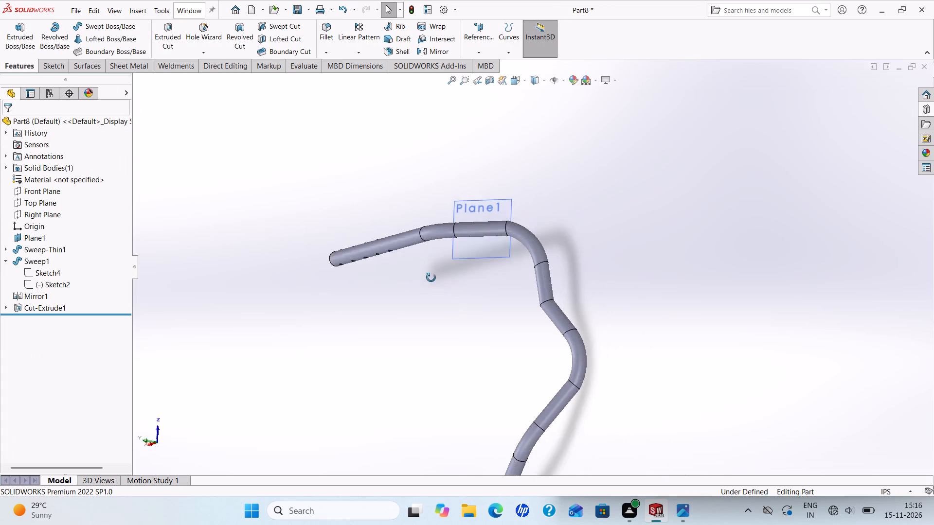
middle_drag(431, 278, 533, 302)
scroll(536, 296, up, 3)
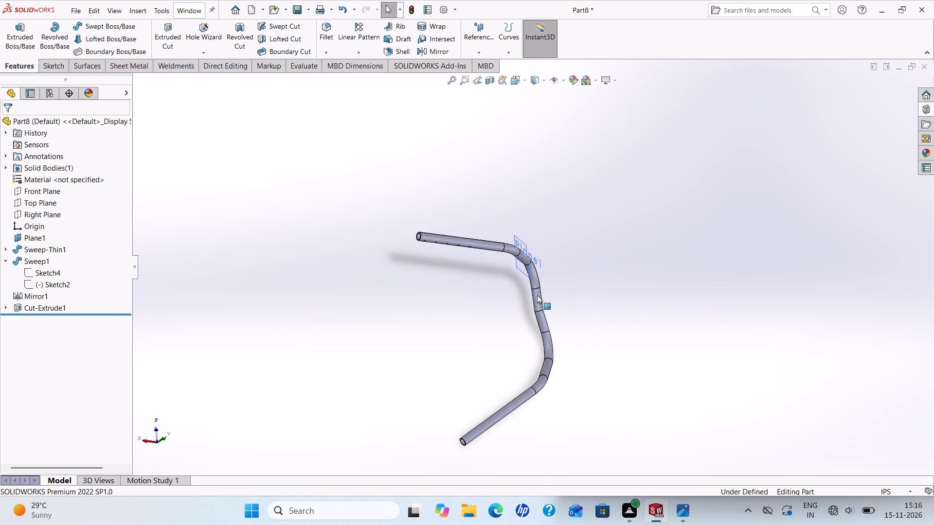
scroll(527, 338, down, 2)
middle_drag(518, 362, 431, 280)
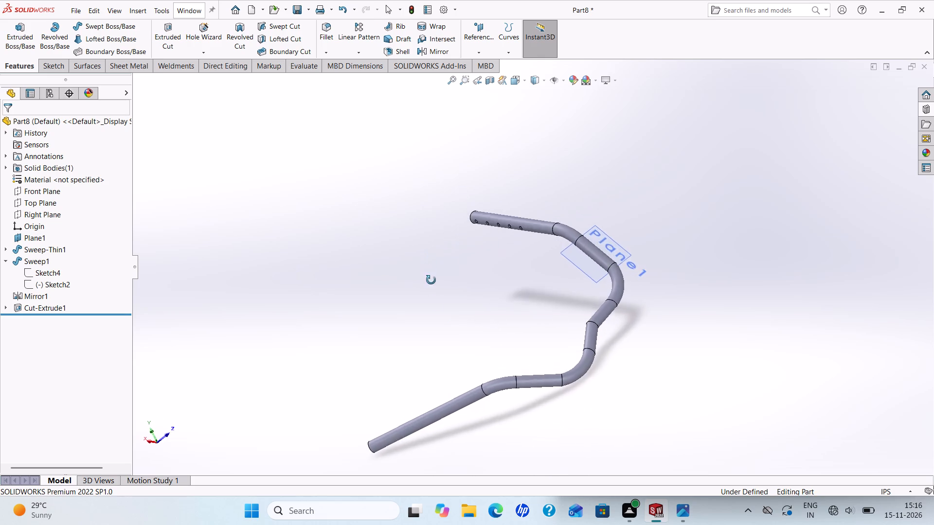
middle_drag(431, 280, 437, 304)
scroll(472, 306, up, 3)
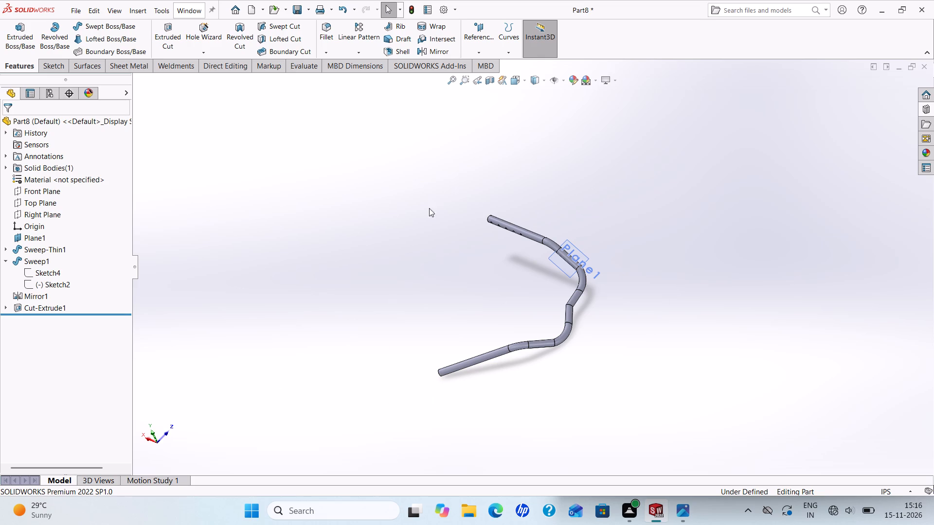
Create a new part document.
click(252, 9)
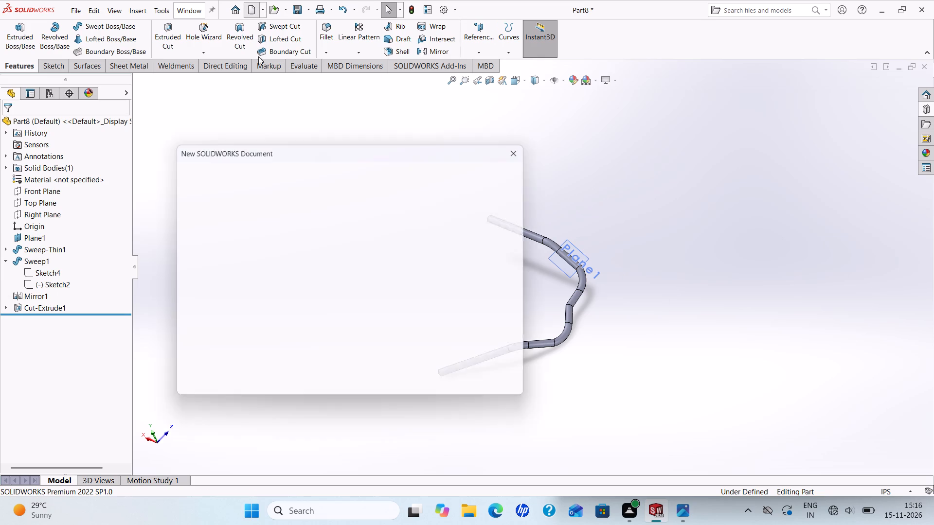
click(392, 377)
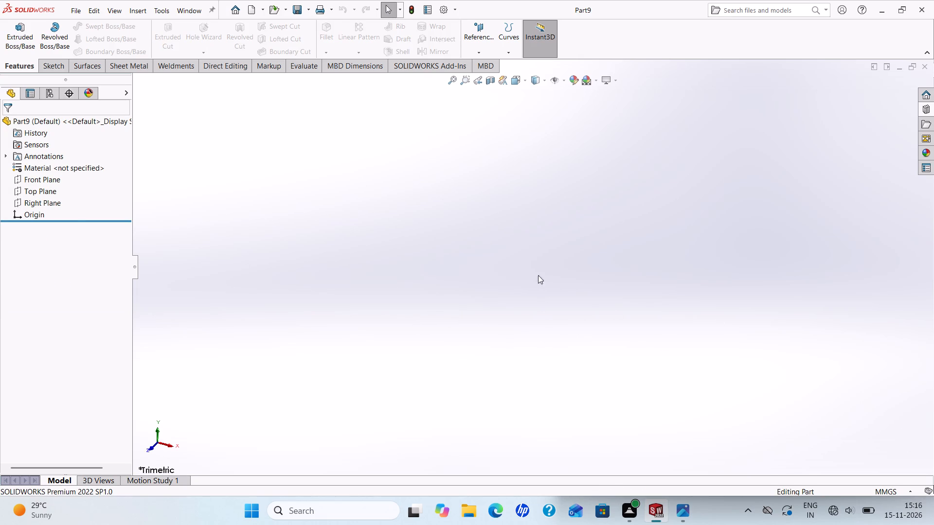
On the Front Plane, sketch a vertical line about 68.9 mm long up from the origin and a tangent arc curving left from its top.
click(37, 178)
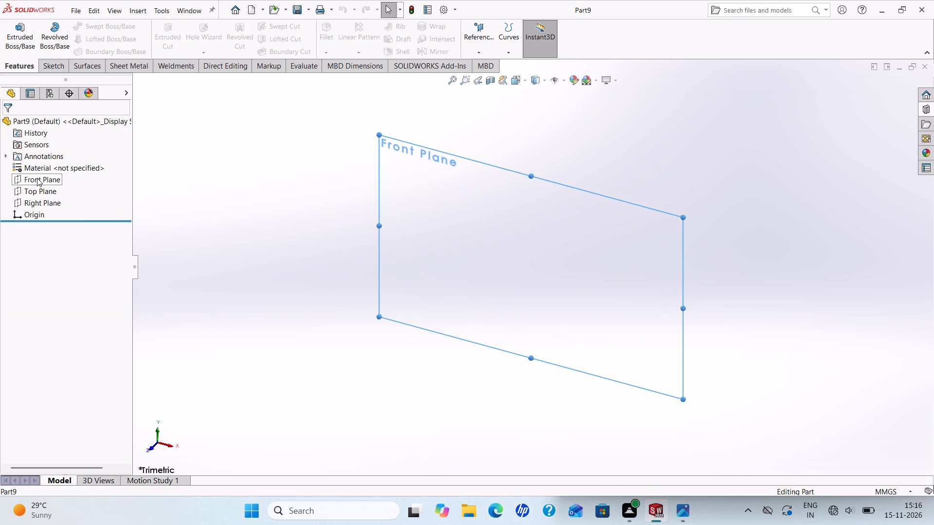
click(44, 166)
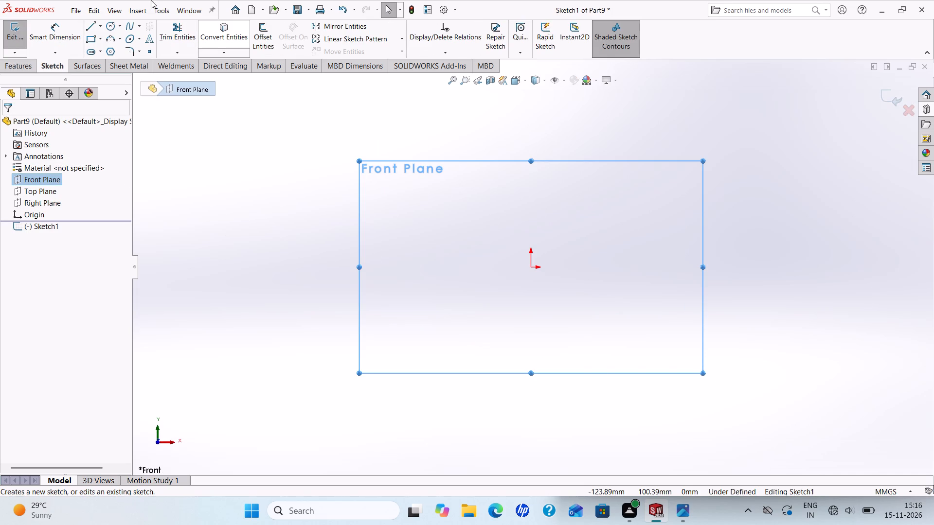
click(100, 30)
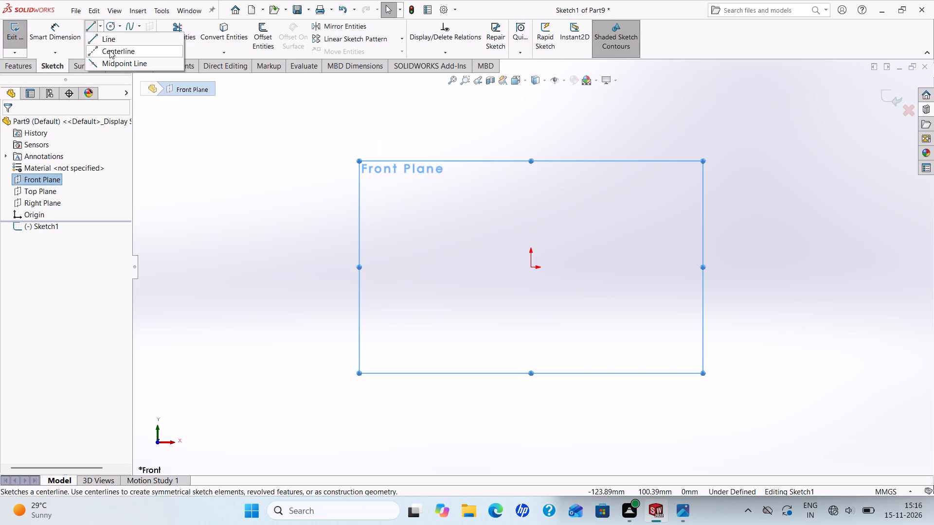
click(107, 36)
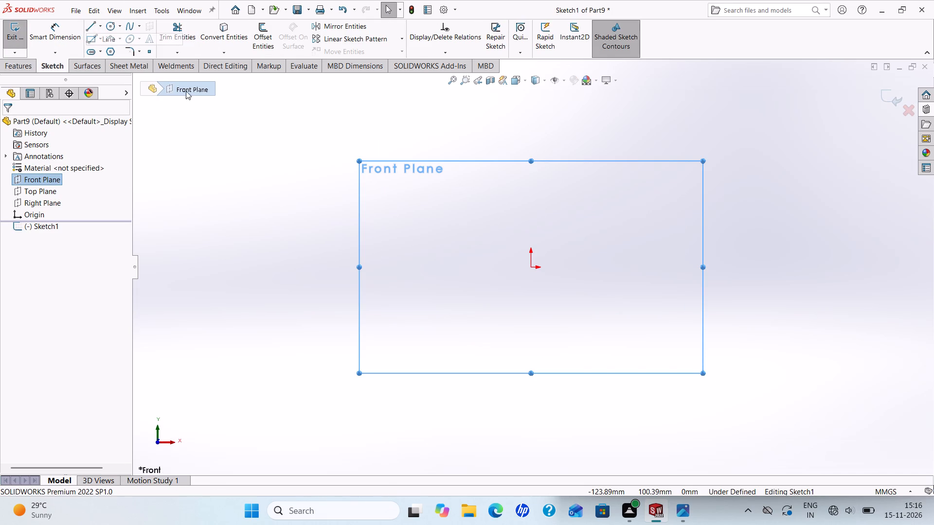
click(528, 266)
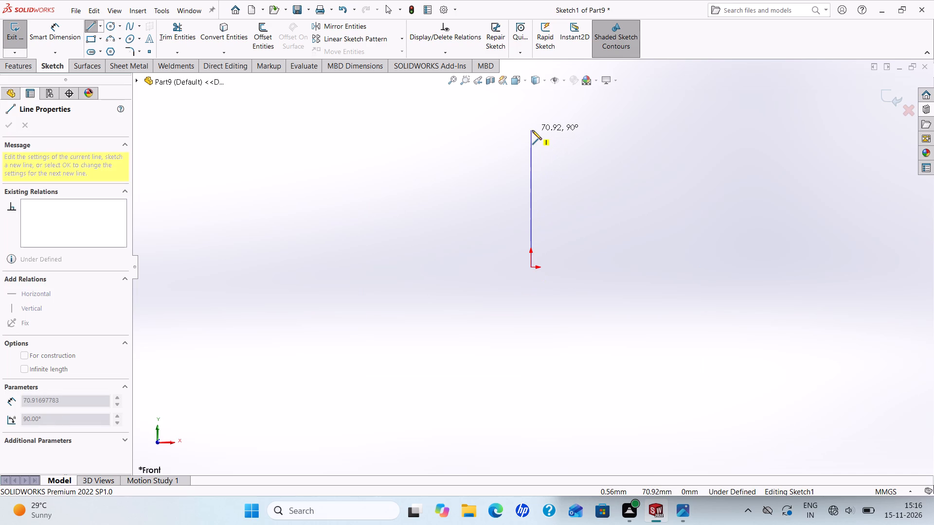
click(531, 134)
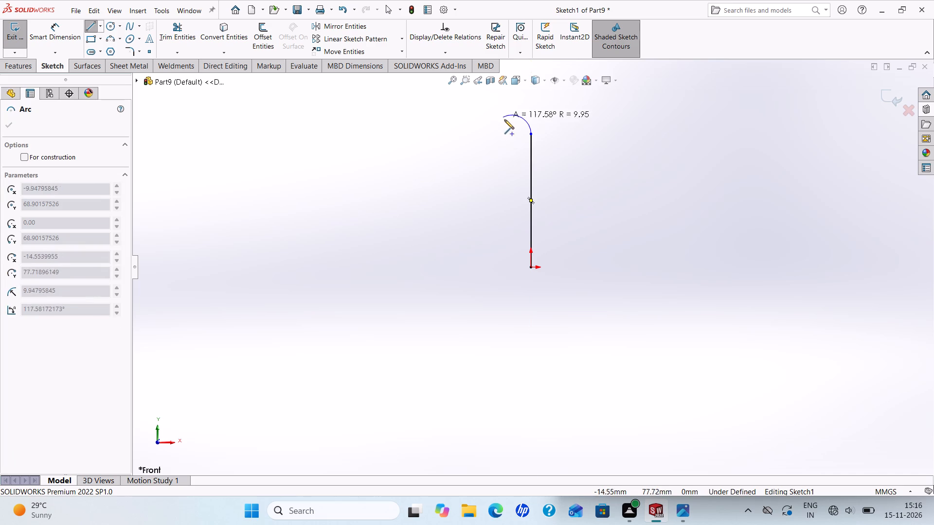
scroll(507, 130, down, 4)
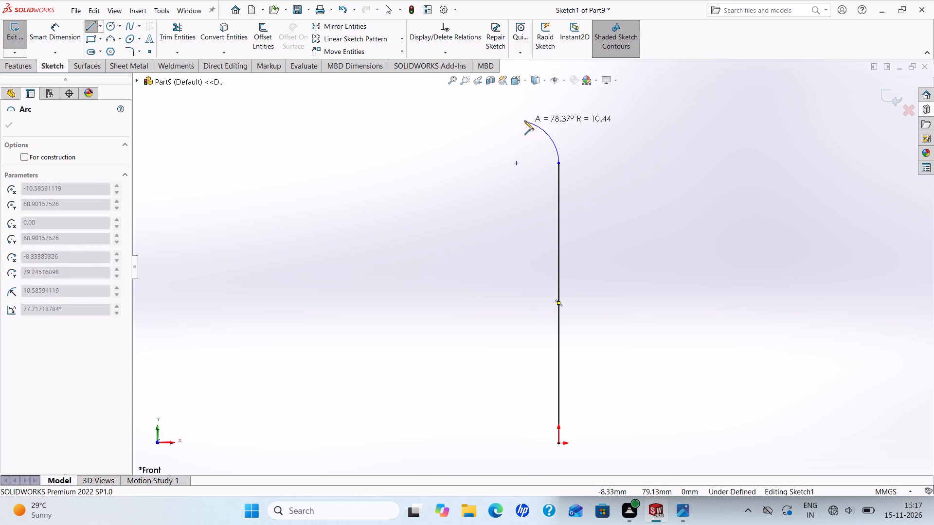
click(523, 120)
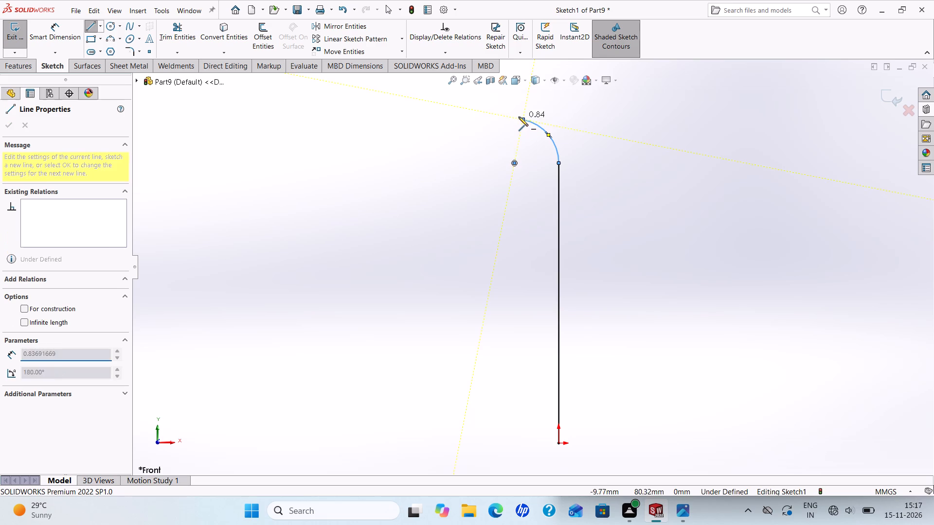
Continue the path with a tangent line about 17.7 mm long, a tangent arc about 16.5 mm in radius and a down-left line about 17.9 mm long.
scroll(492, 118, down, 1)
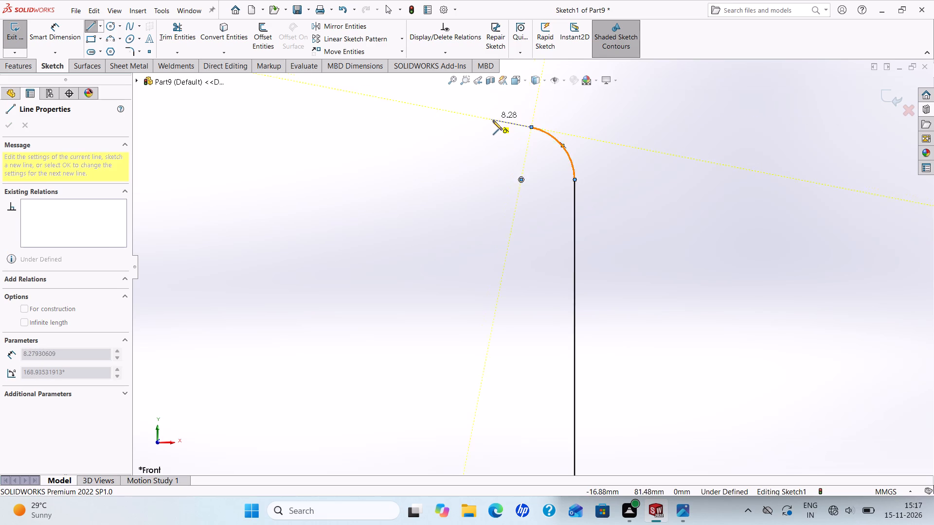
scroll(493, 121, down, 1)
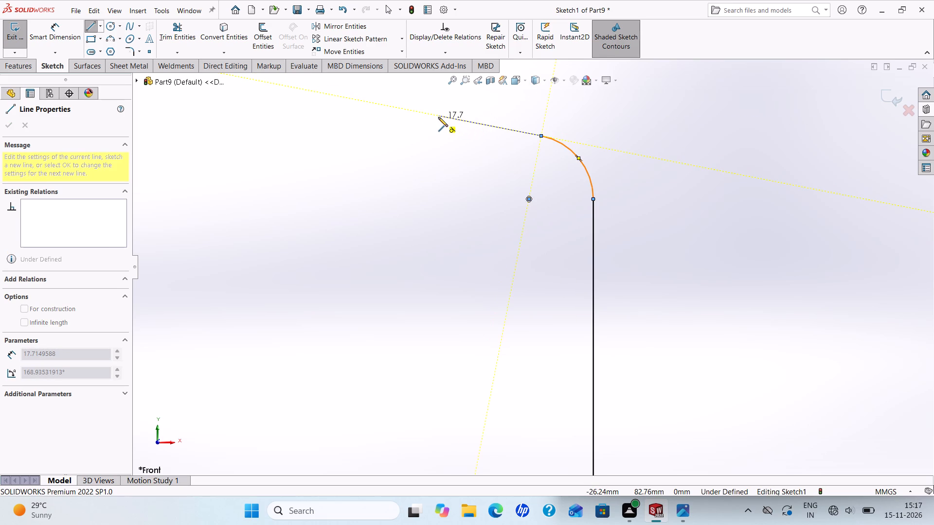
click(438, 117)
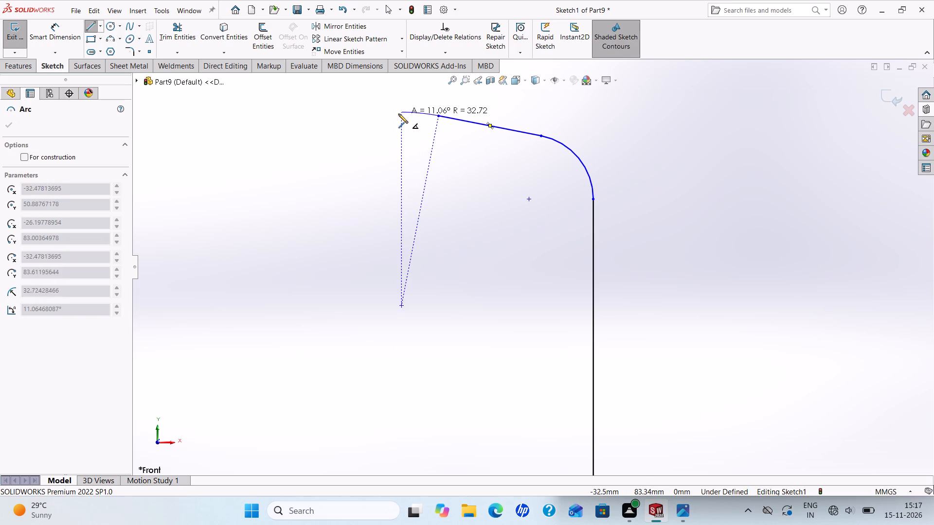
click(367, 129)
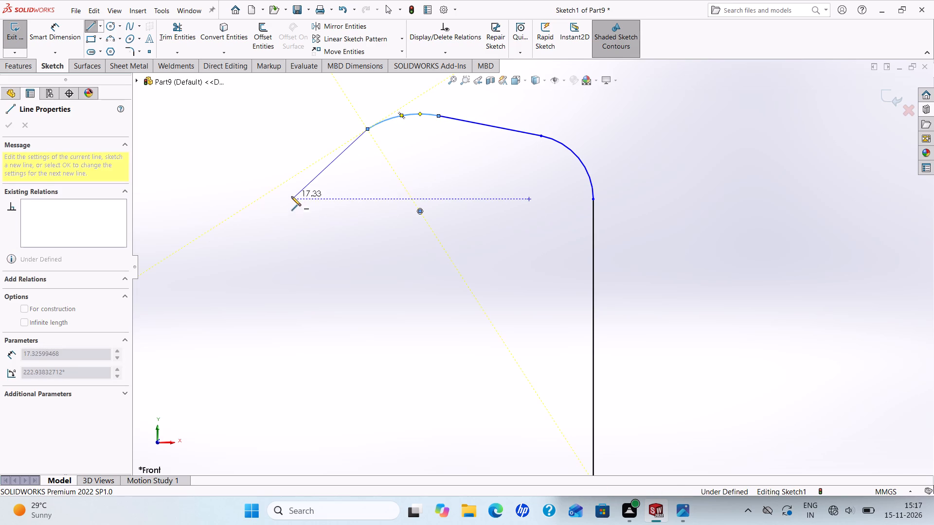
click(285, 195)
right_click(285, 195)
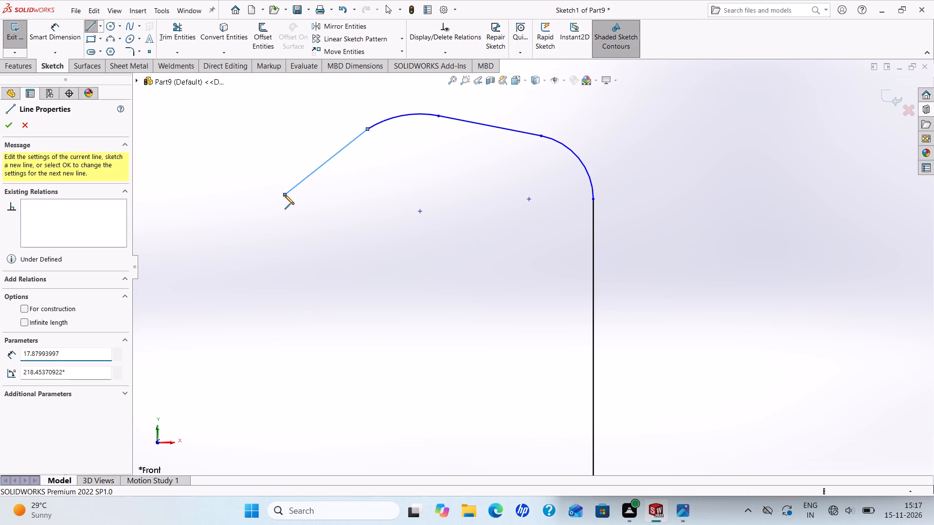
click(312, 203)
scroll(447, 206, up, 2)
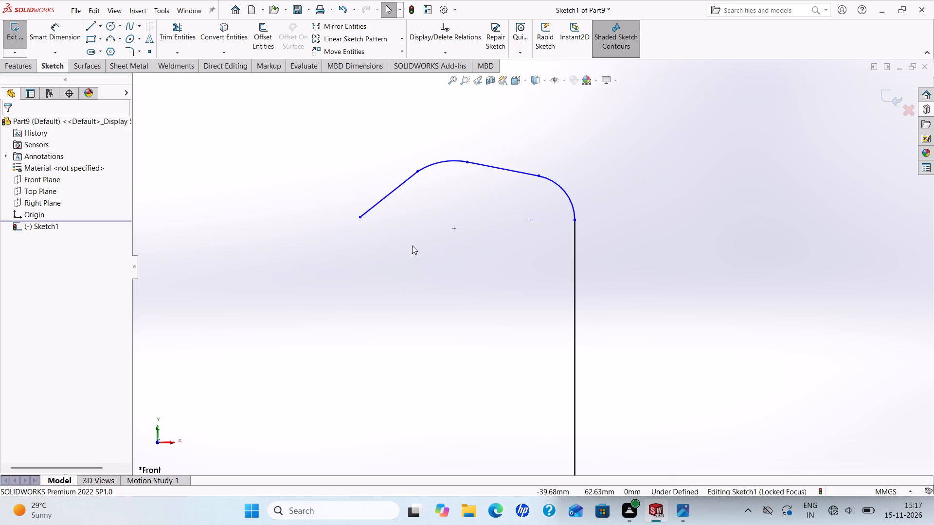
scroll(412, 245, up, 3)
scroll(538, 291, up, 2)
scroll(558, 291, down, 2)
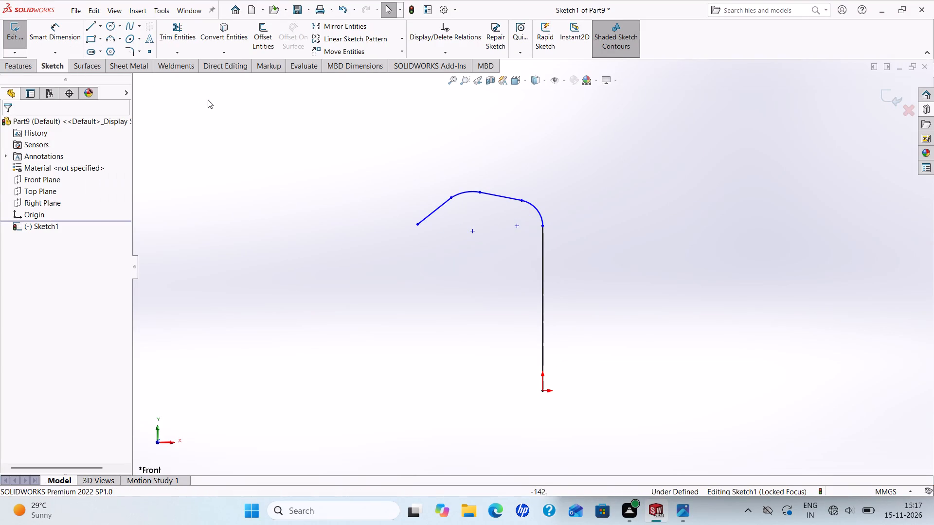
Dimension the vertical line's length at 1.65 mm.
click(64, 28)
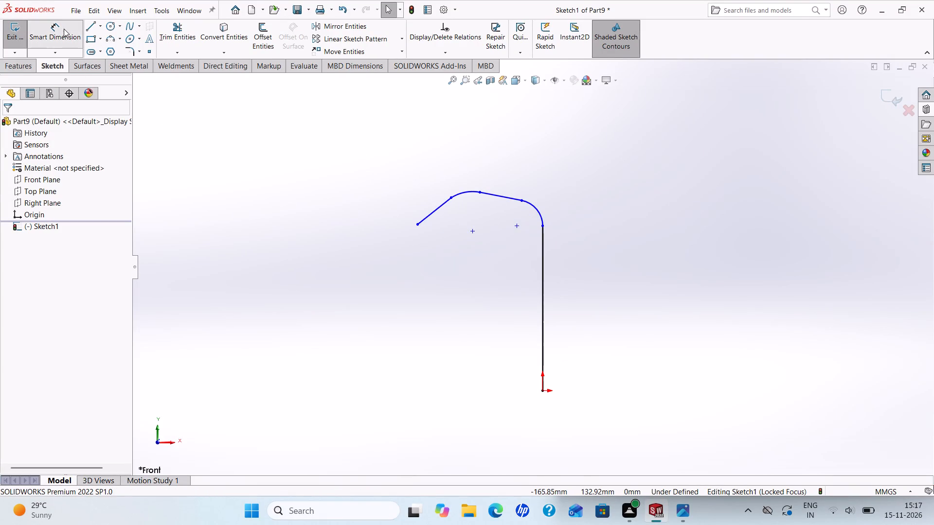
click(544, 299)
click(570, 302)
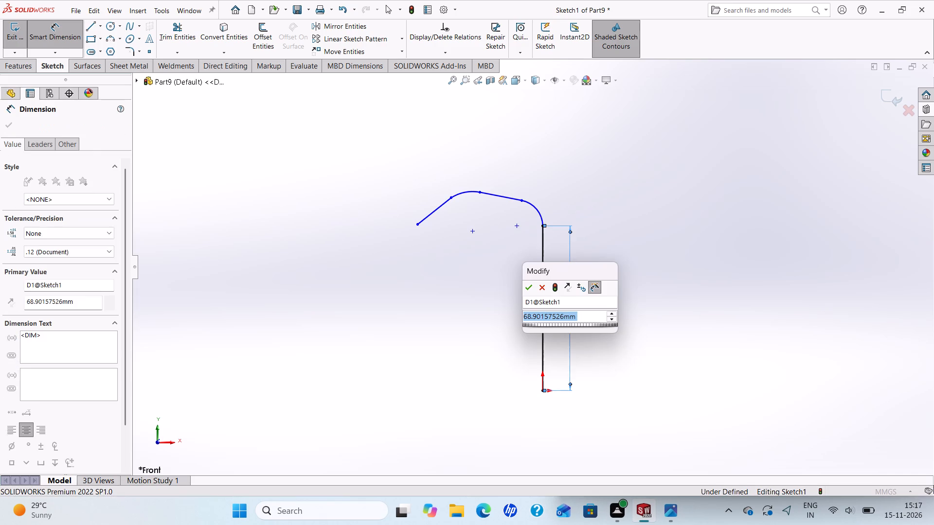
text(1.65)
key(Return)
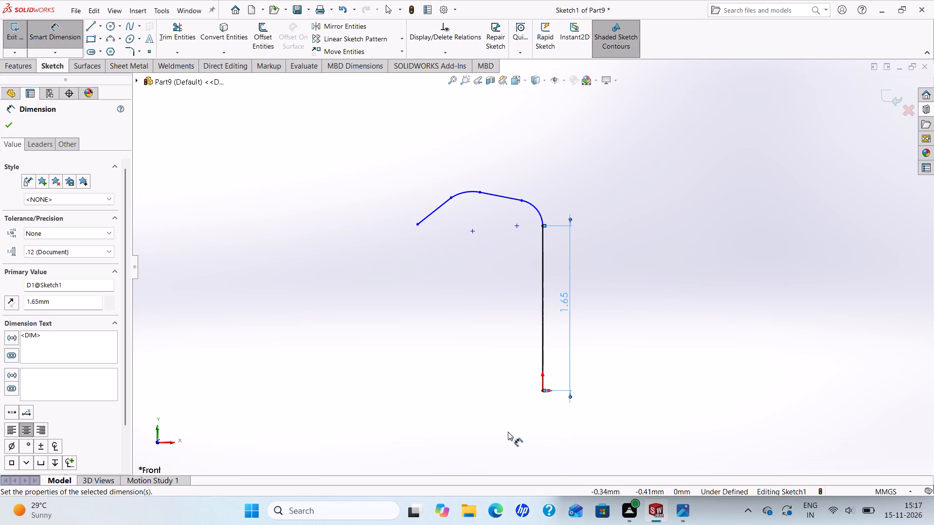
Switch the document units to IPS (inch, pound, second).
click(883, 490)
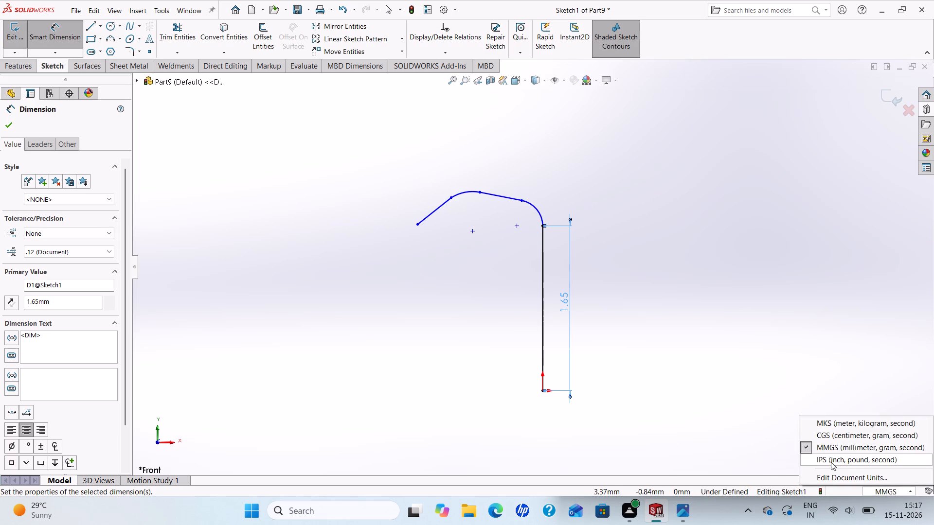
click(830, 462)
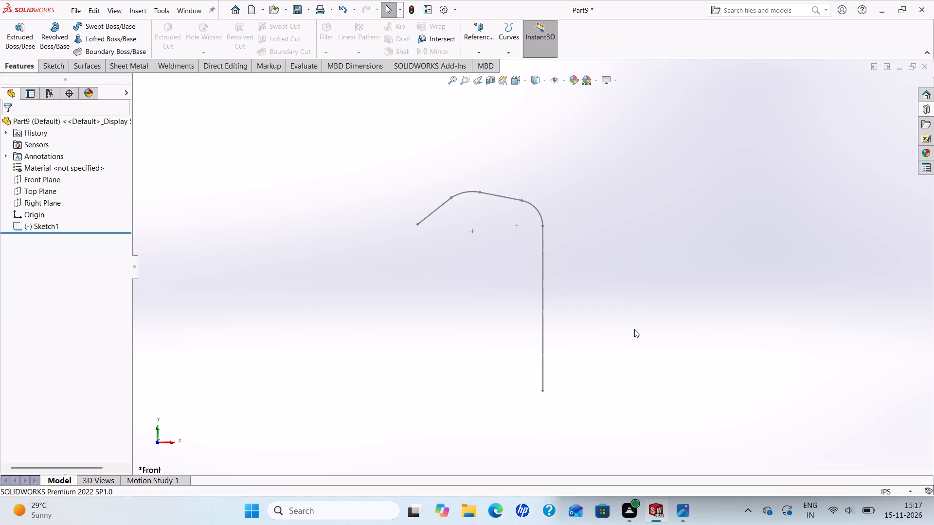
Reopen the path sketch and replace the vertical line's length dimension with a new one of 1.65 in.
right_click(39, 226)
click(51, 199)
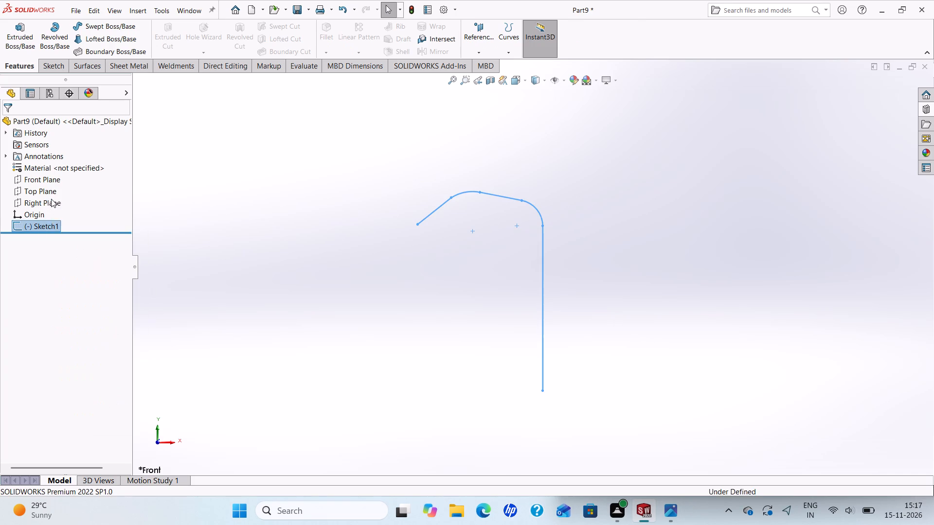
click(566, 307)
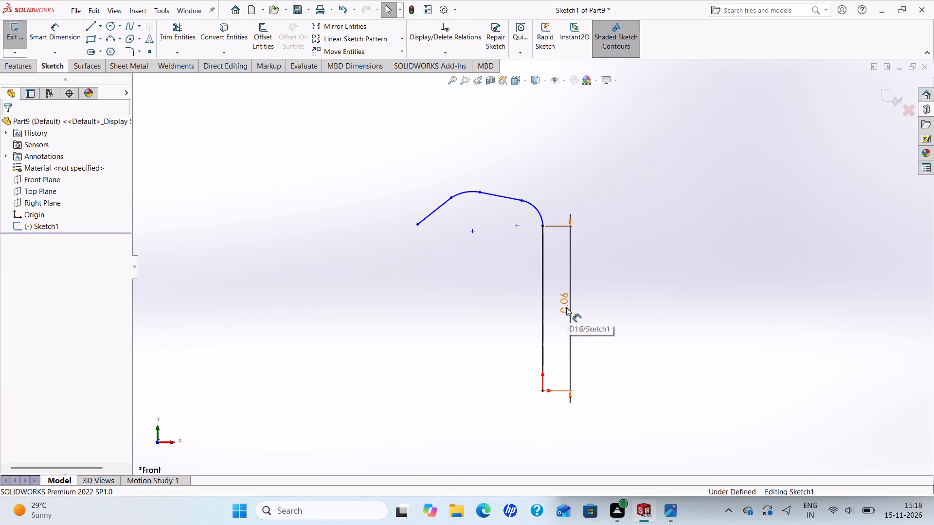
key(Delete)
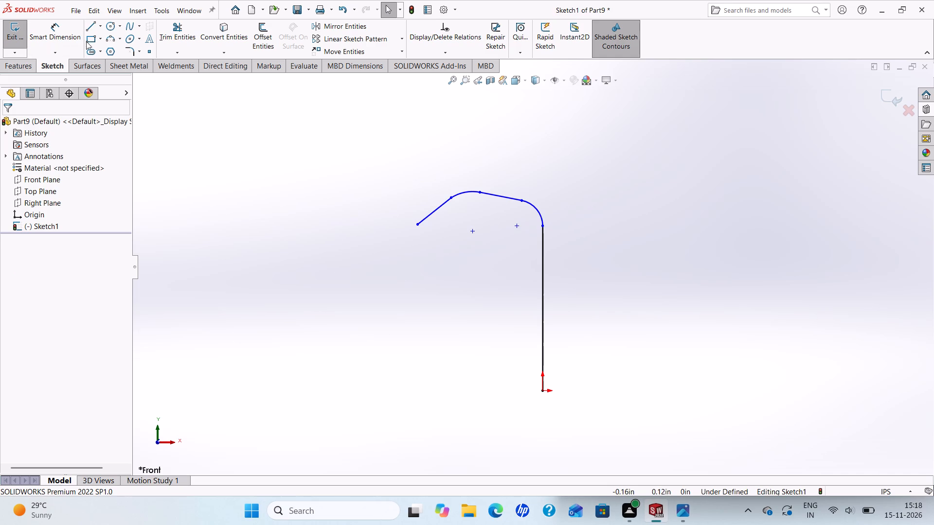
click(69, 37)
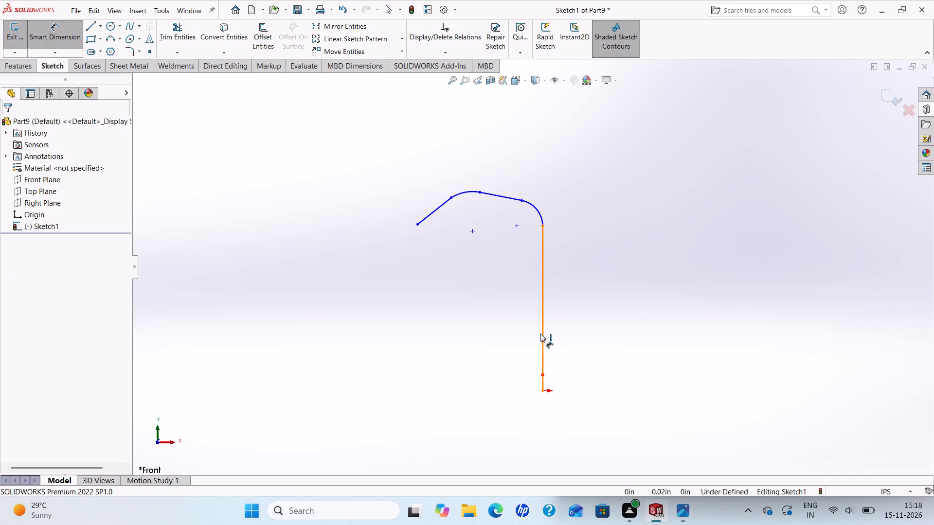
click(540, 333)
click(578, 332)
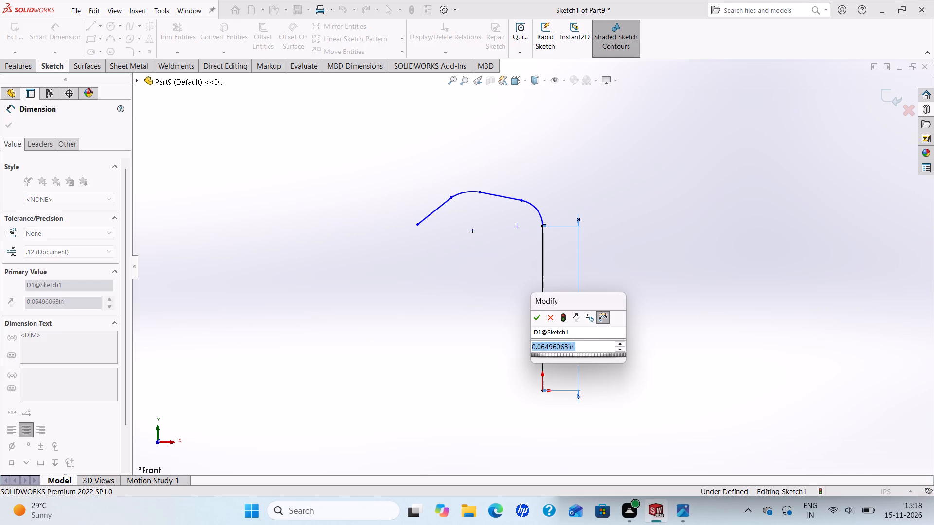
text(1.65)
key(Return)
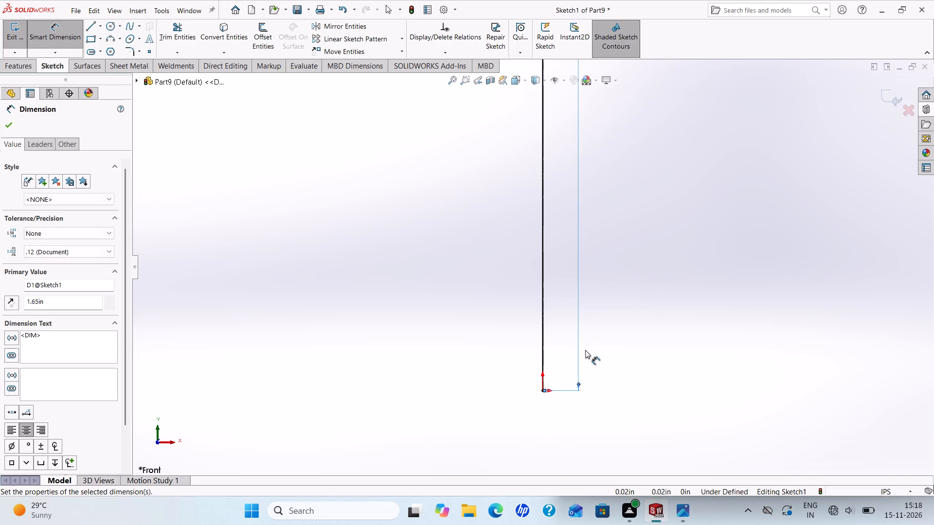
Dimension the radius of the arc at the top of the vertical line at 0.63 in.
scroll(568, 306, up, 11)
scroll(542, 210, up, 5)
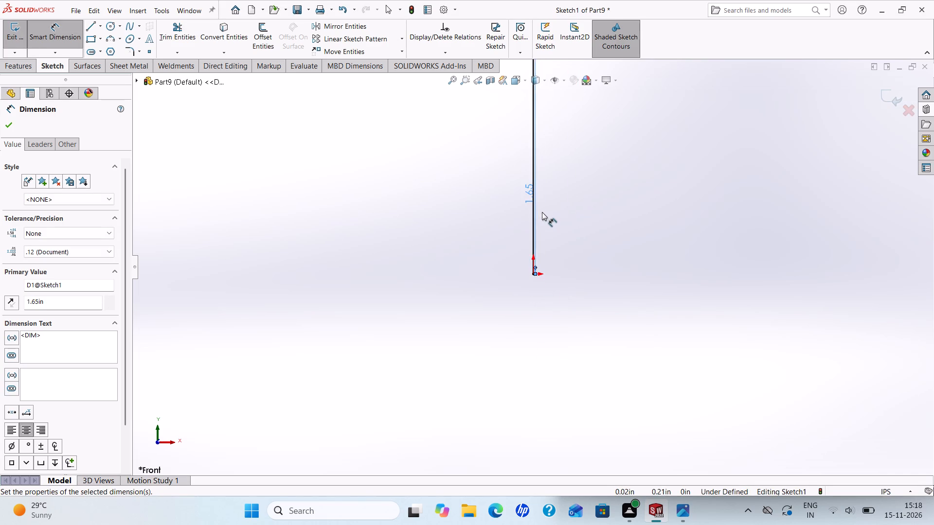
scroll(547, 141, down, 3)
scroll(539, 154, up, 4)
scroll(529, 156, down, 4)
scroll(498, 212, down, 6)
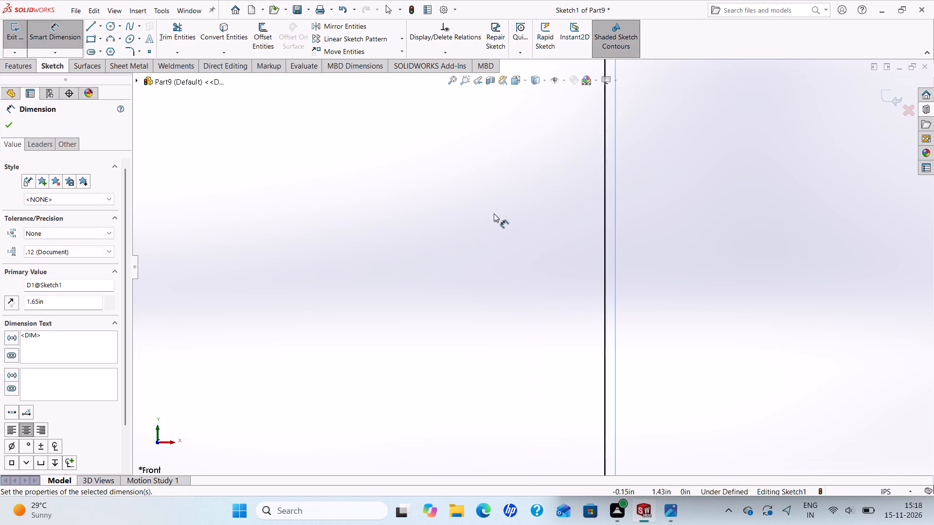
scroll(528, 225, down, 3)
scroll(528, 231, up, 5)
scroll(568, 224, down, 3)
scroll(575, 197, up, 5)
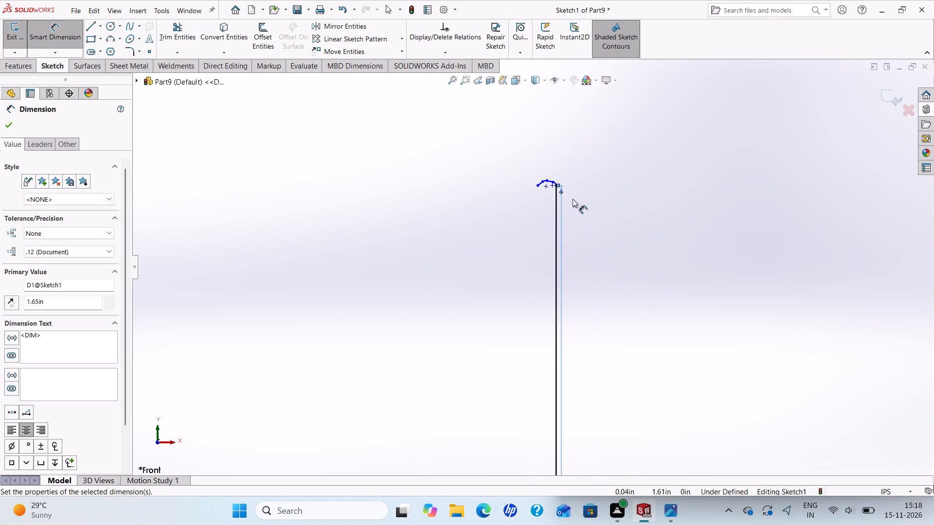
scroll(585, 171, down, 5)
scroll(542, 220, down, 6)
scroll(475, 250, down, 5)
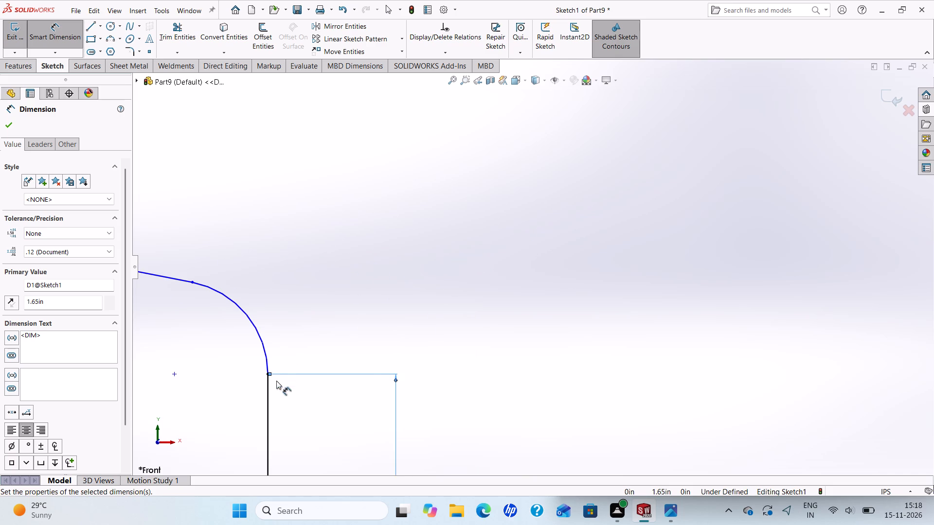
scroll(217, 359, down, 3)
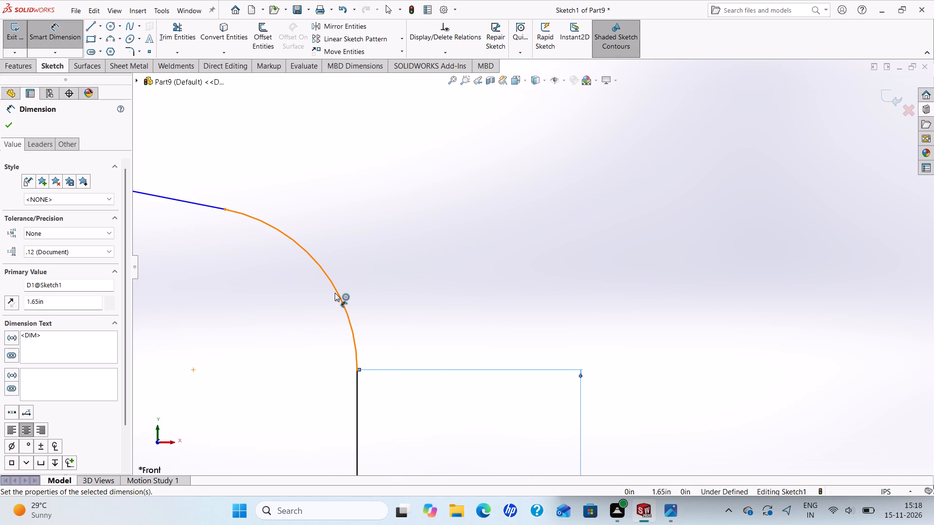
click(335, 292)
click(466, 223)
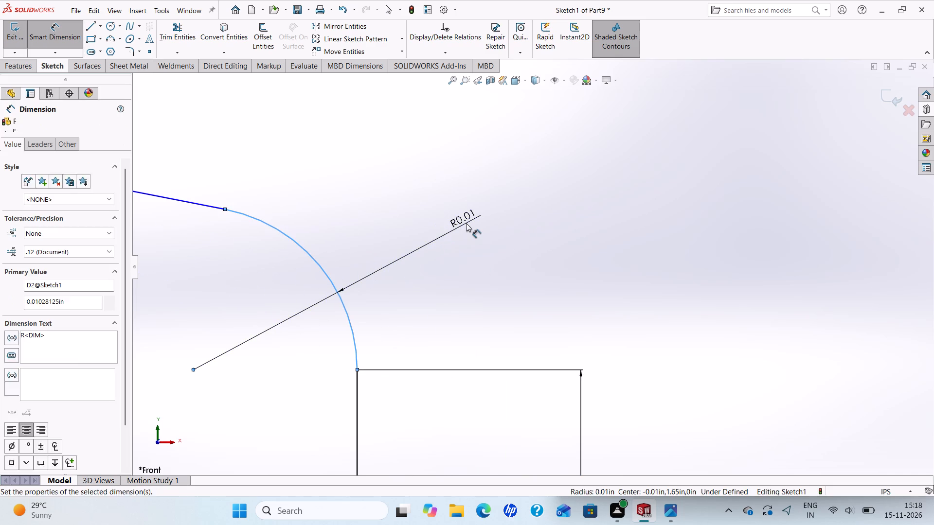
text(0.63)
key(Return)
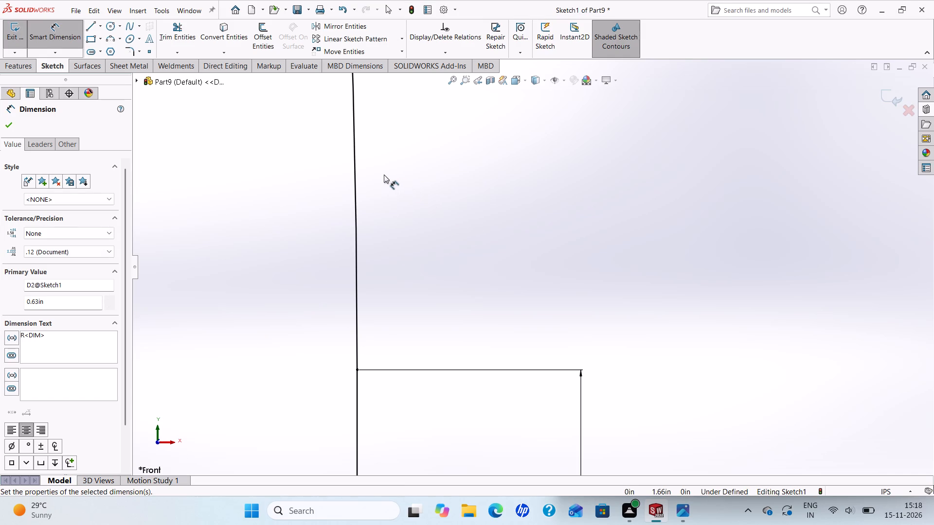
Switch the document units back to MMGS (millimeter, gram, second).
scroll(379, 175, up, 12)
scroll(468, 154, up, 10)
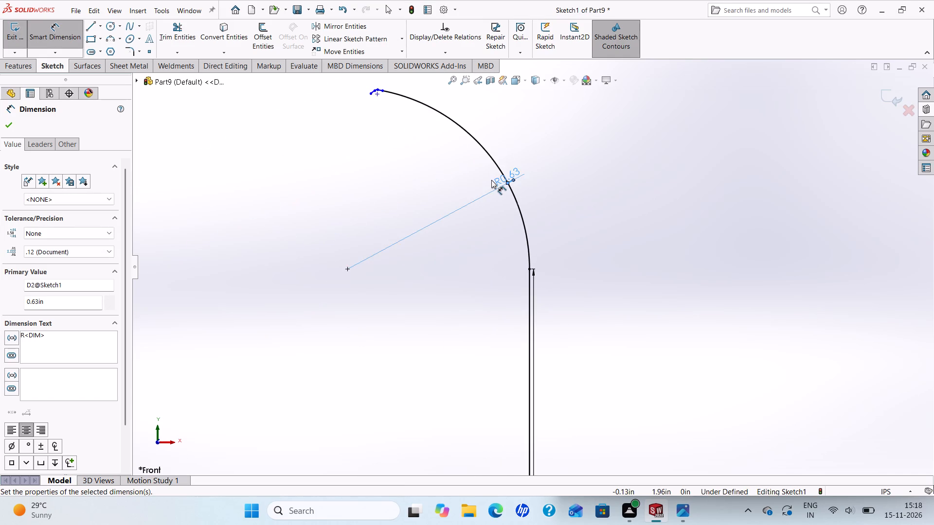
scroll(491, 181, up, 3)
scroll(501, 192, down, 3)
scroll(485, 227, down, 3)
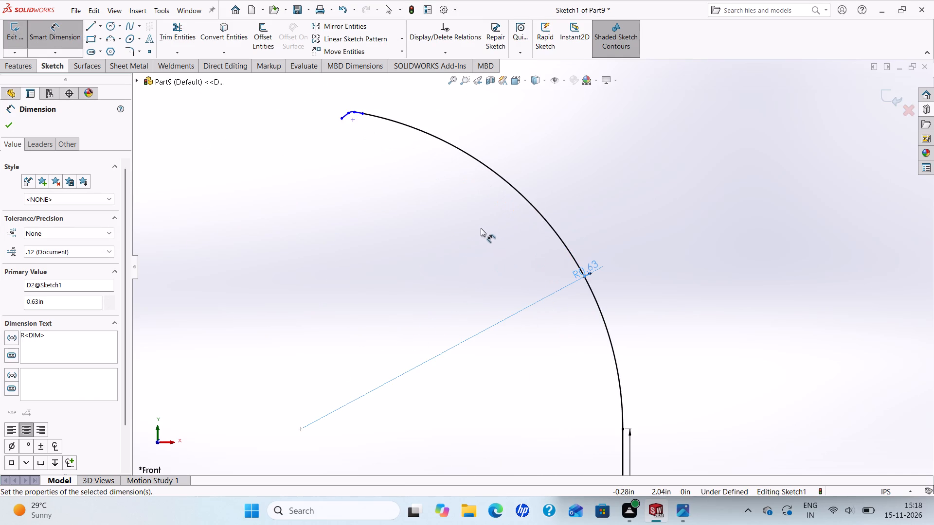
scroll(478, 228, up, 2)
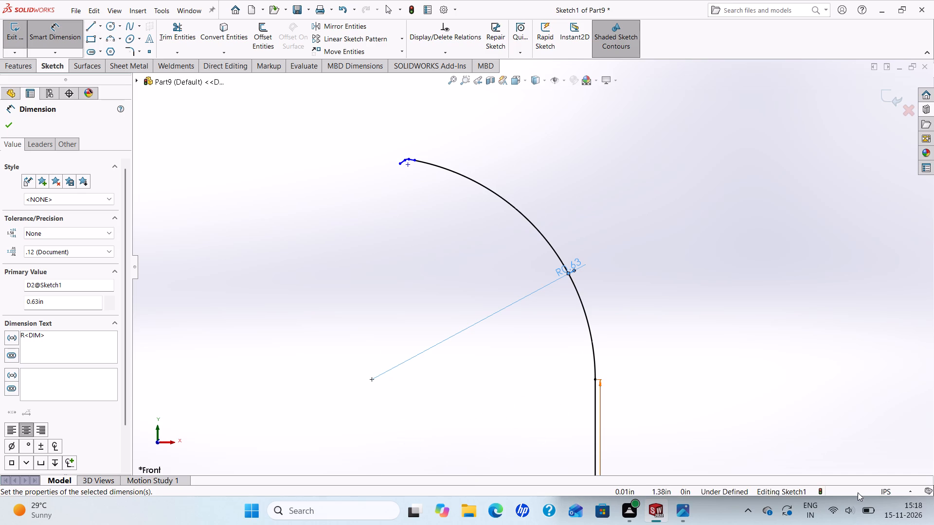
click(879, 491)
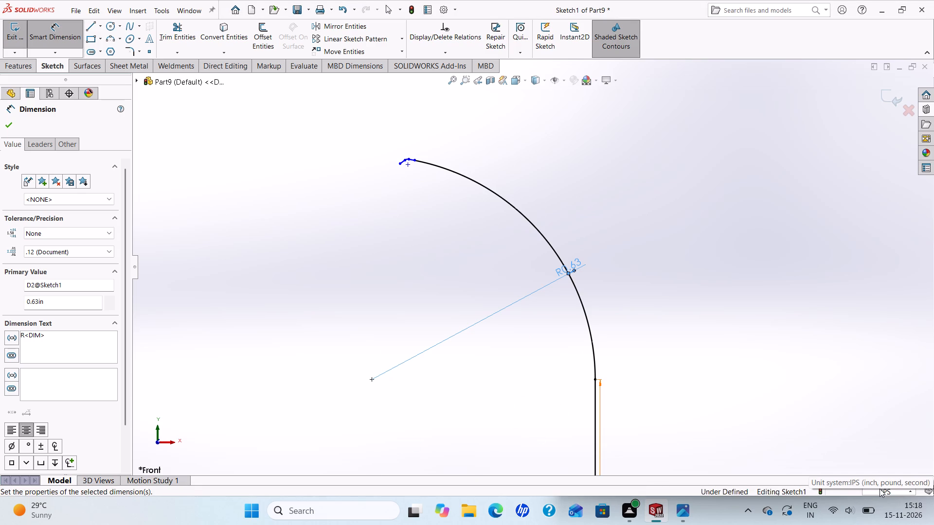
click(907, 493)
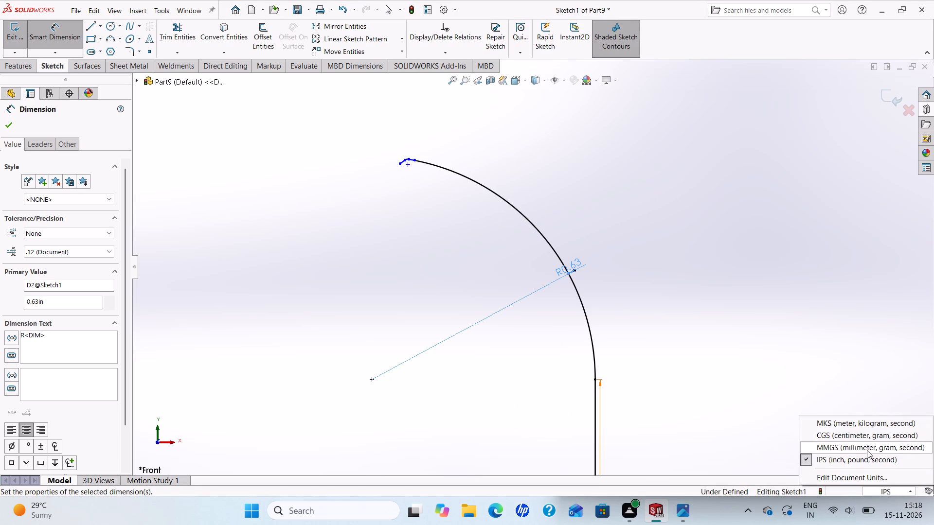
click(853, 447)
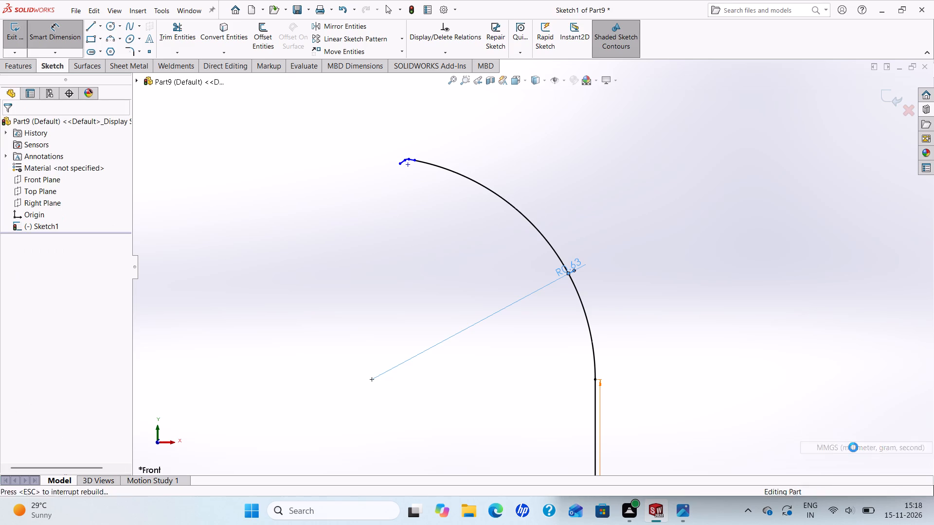
Reopen the path sketch and replace the vertical line's length dimension with a new one of 1.65 mm.
scroll(619, 349, up, 5)
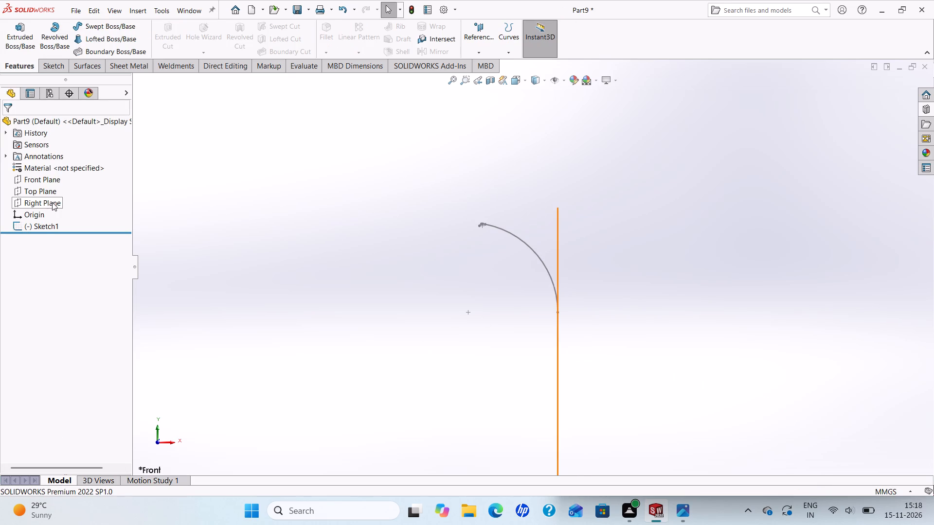
right_click(41, 227)
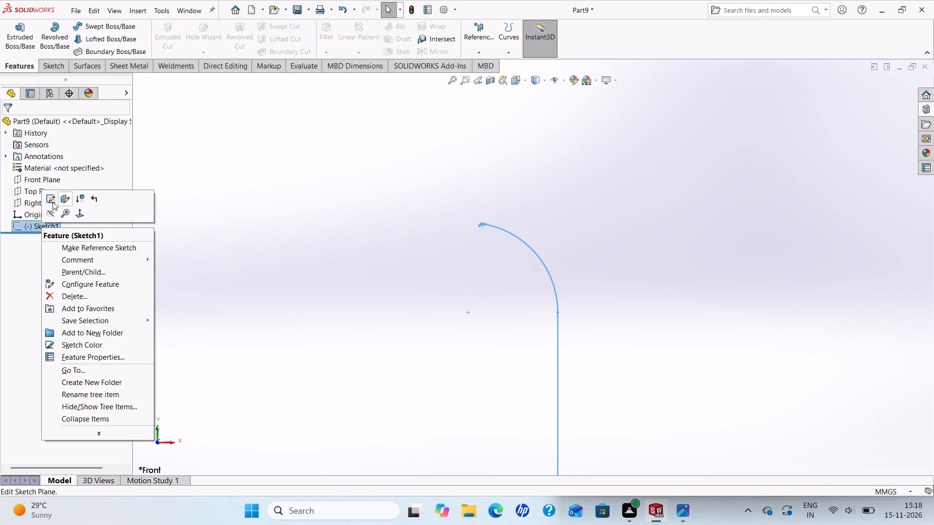
click(50, 201)
scroll(514, 358, up, 4)
scroll(558, 360, down, 4)
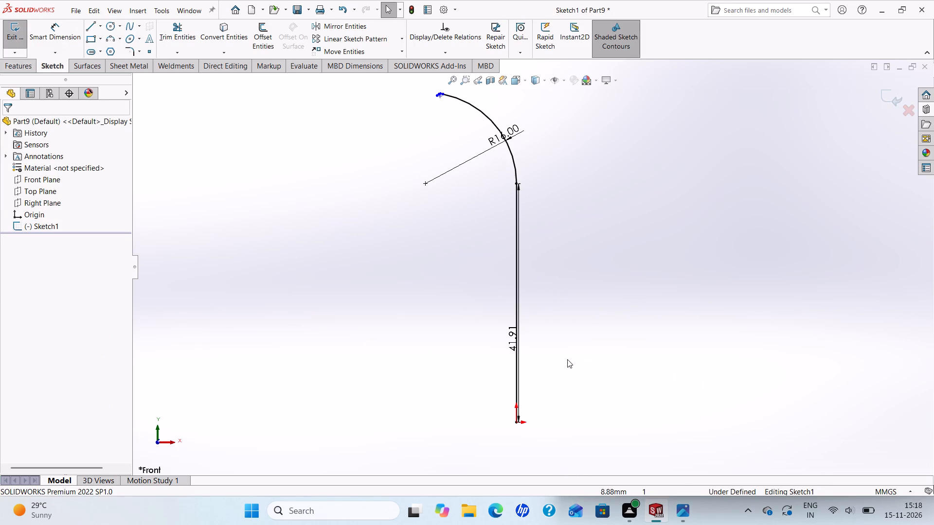
click(511, 334)
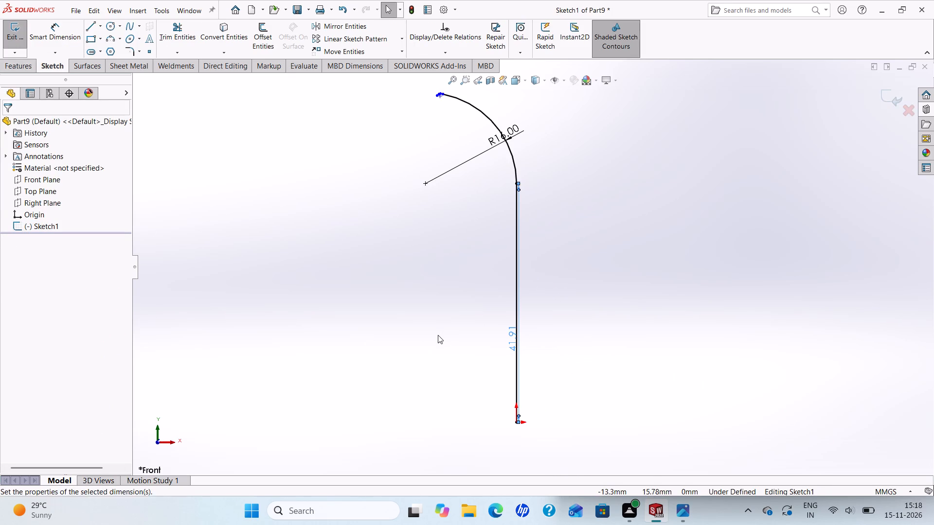
key(Delete)
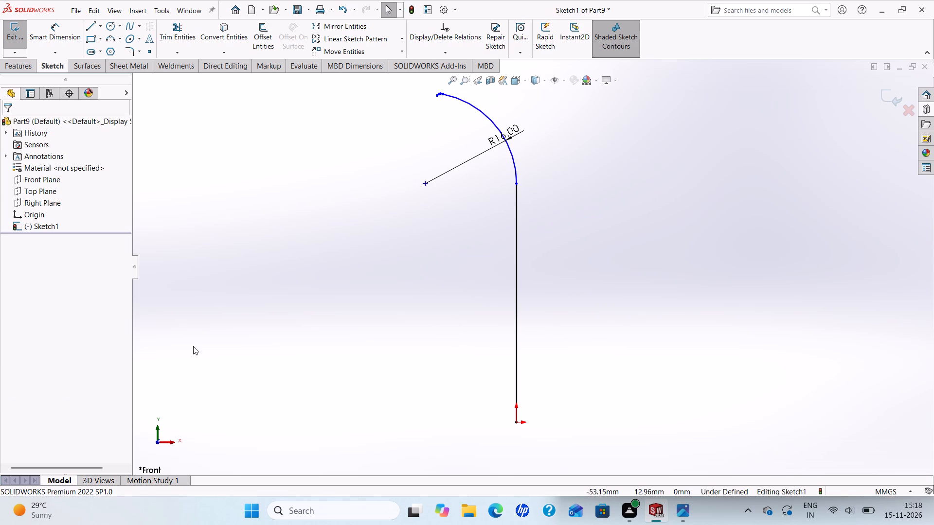
click(53, 42)
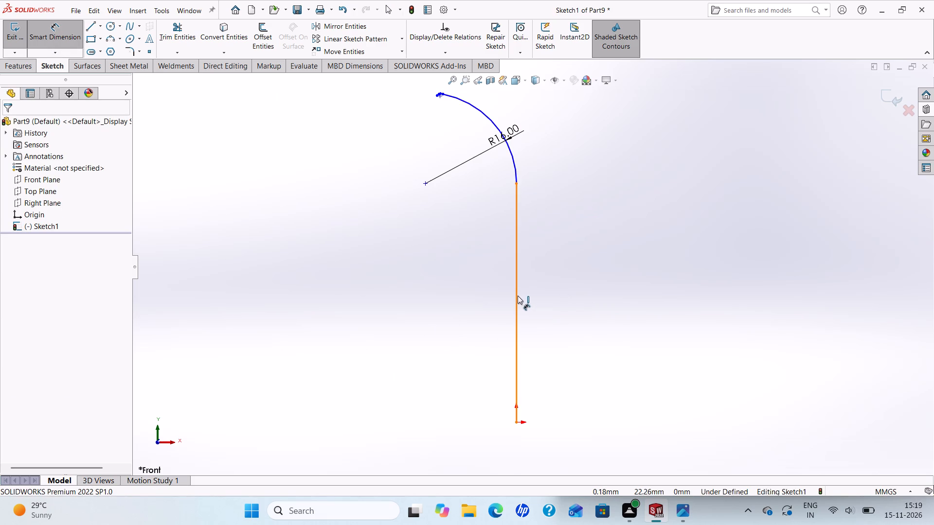
click(518, 296)
click(576, 308)
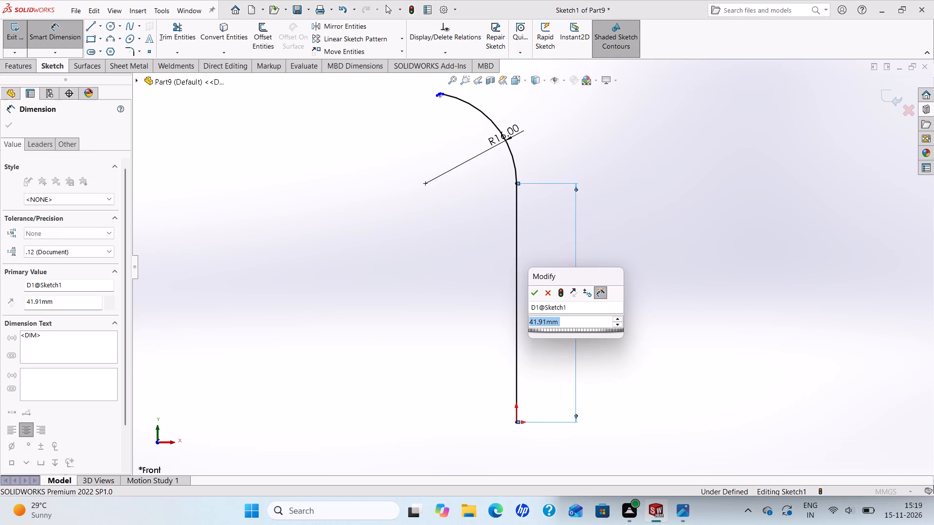
text(1.65)
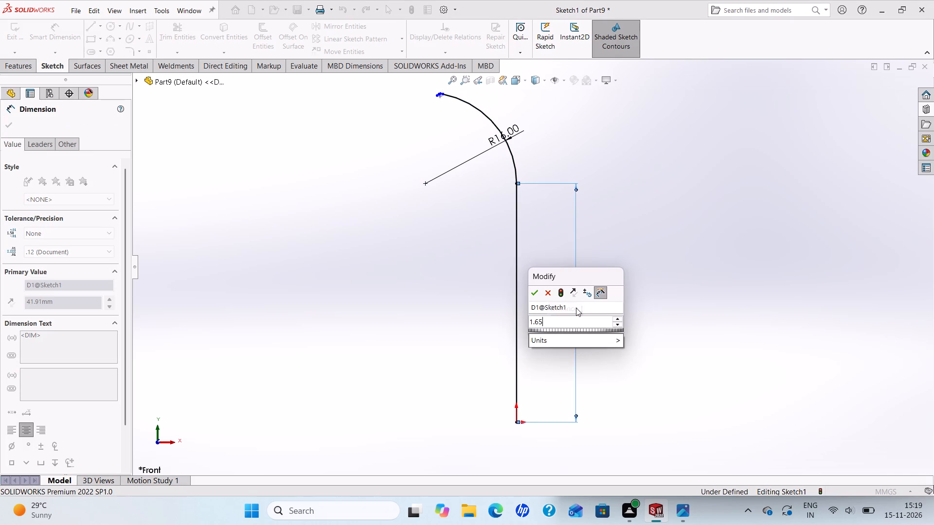
key(Return)
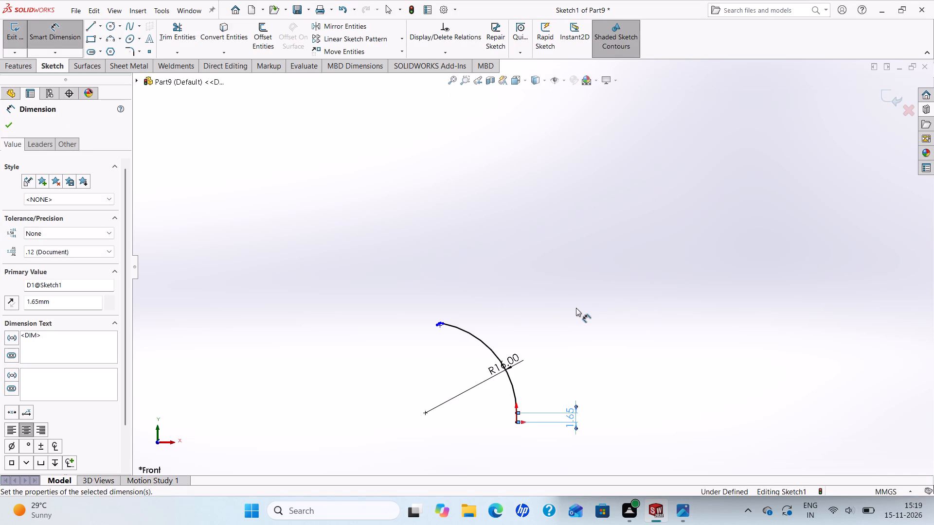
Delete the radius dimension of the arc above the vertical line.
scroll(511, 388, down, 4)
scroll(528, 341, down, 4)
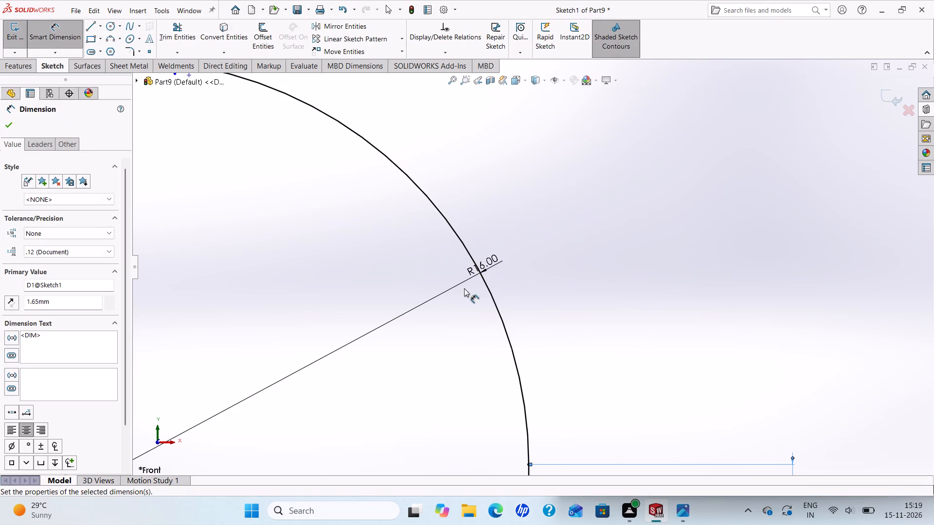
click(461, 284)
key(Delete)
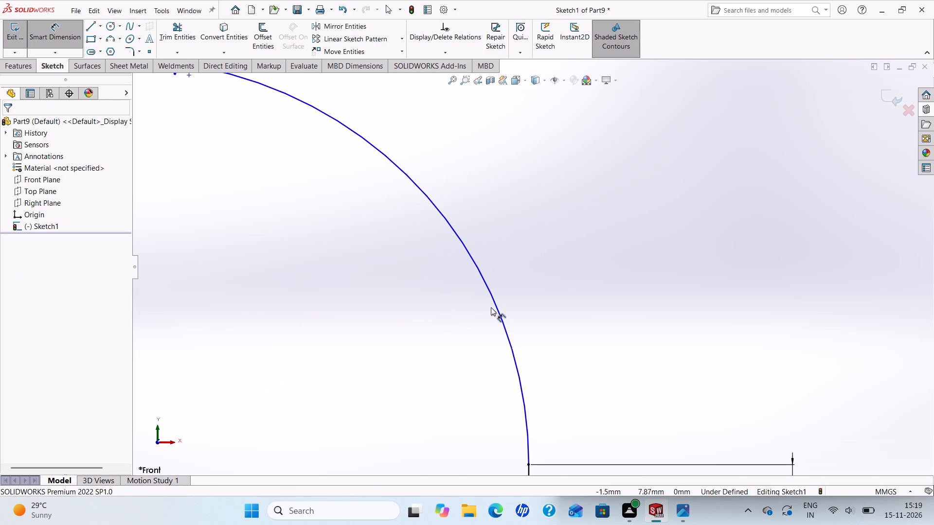
Dimension the radius of the arc above the vertical line at 0.63 mm.
click(502, 317)
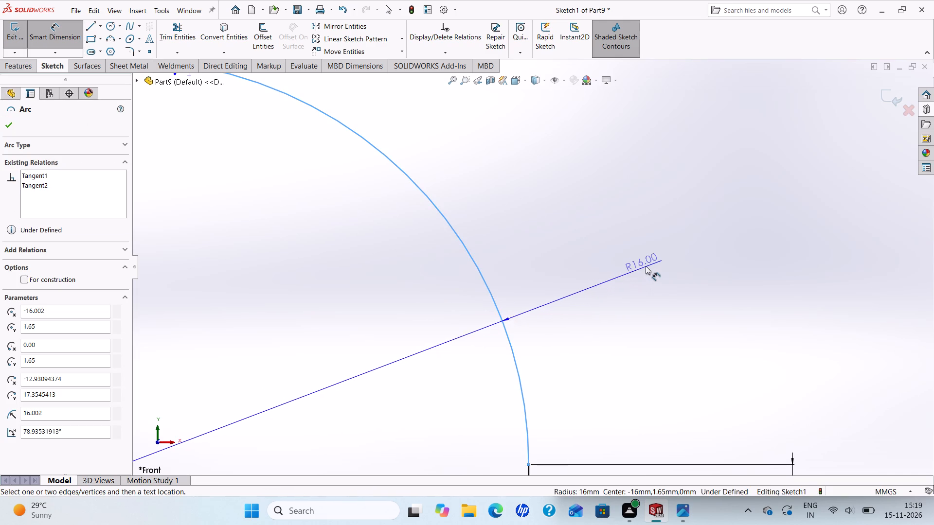
click(647, 261)
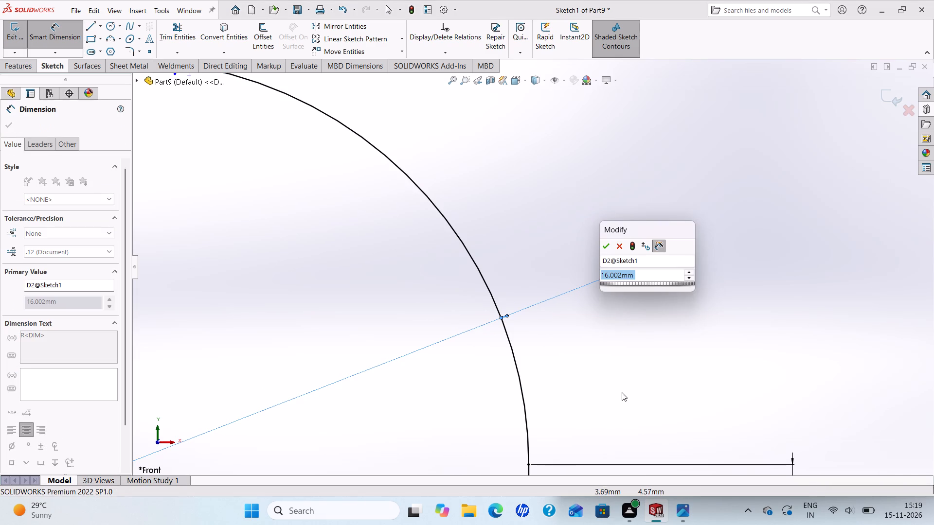
text(0.63)
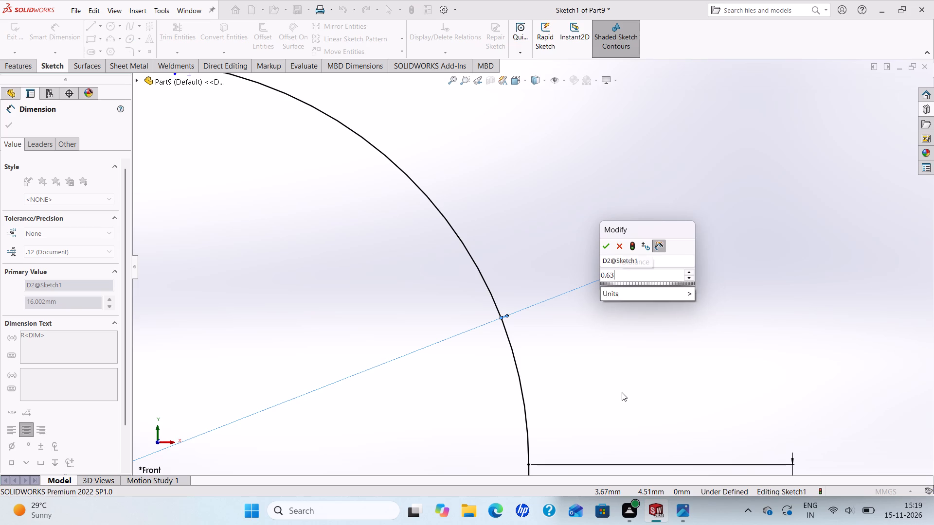
key(Return)
Dimension the length of the sloped line between the two arcs at 1.81 mm.
scroll(536, 437, up, 3)
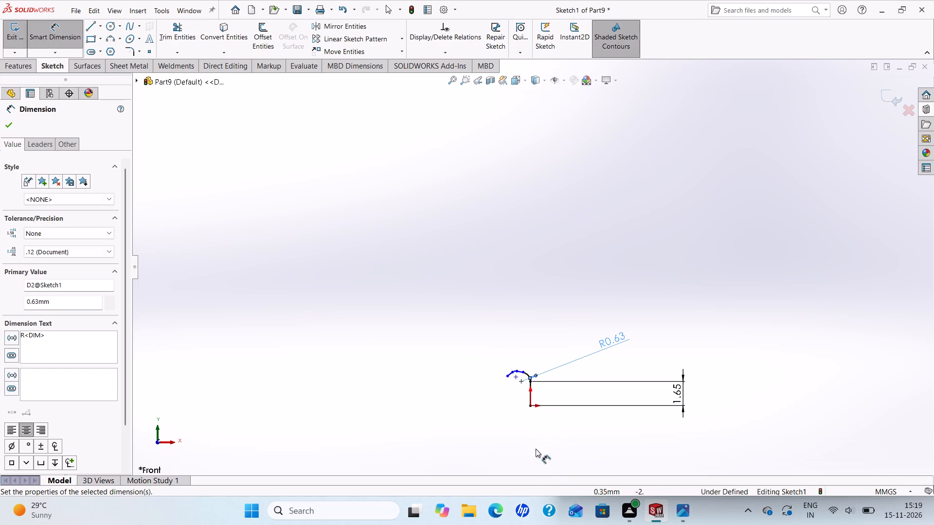
scroll(543, 425, down, 4)
scroll(543, 305, down, 6)
scroll(391, 309, up, 3)
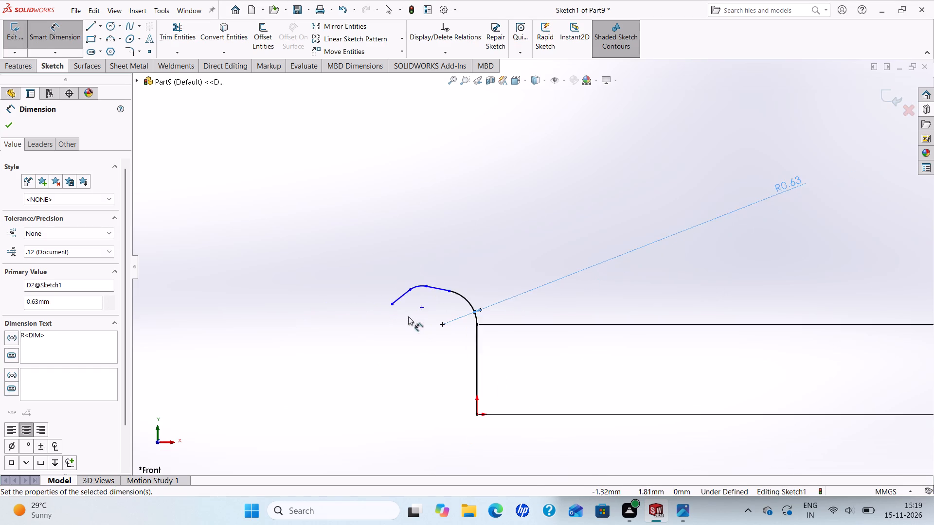
scroll(413, 317, down, 4)
scroll(480, 283, down, 4)
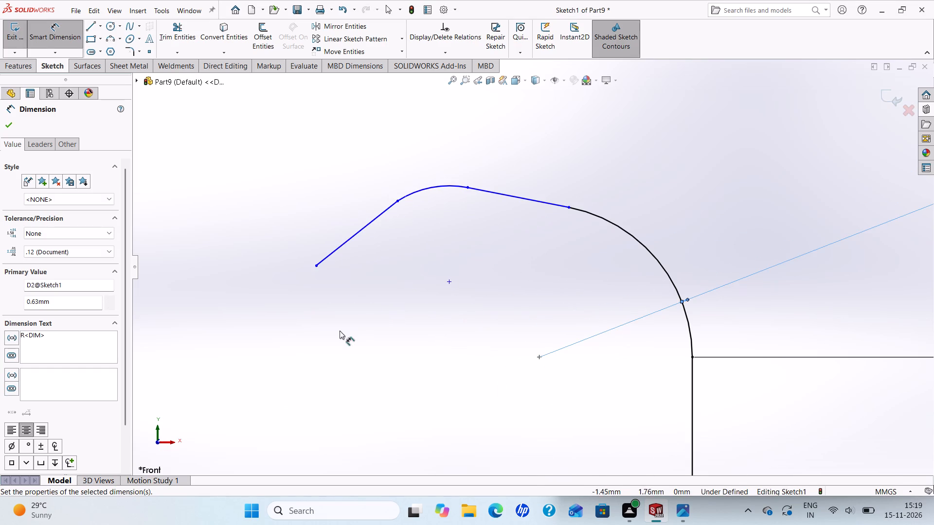
scroll(513, 202, down, 4)
click(528, 203)
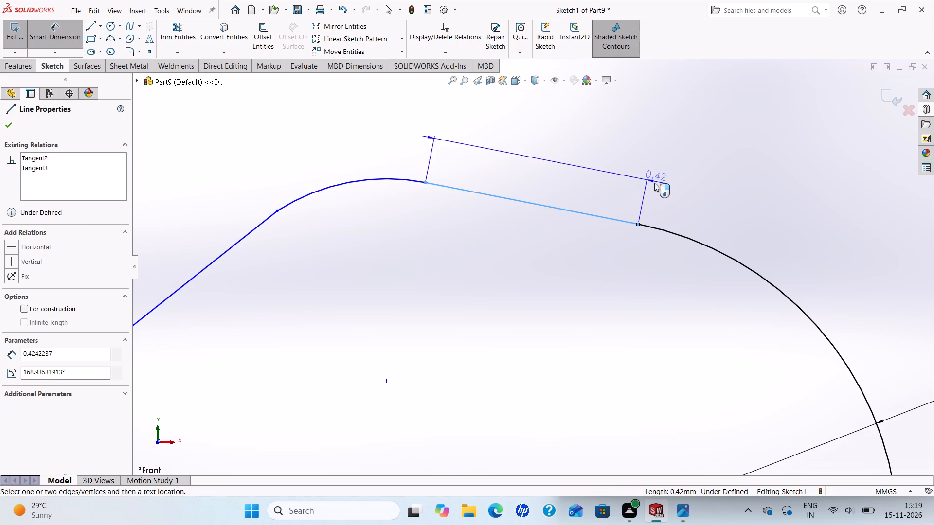
click(681, 153)
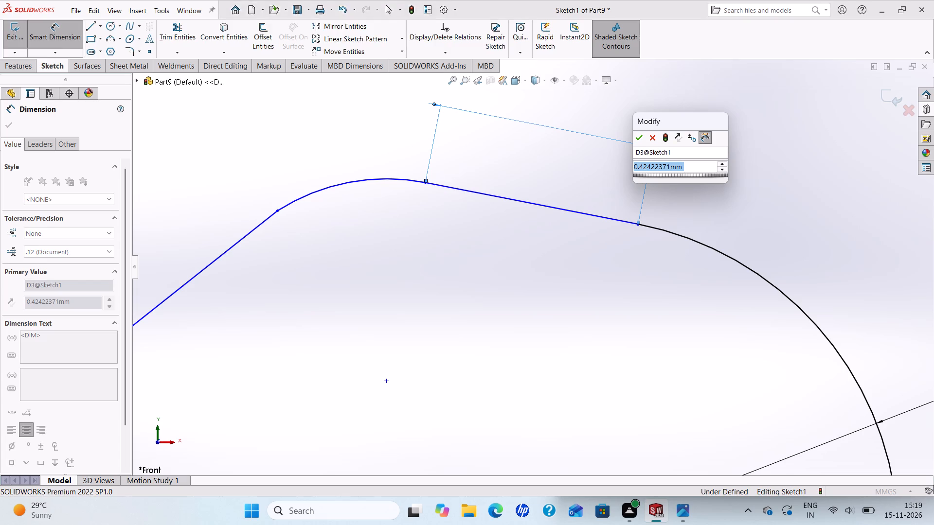
text(1.81)
key(Return)
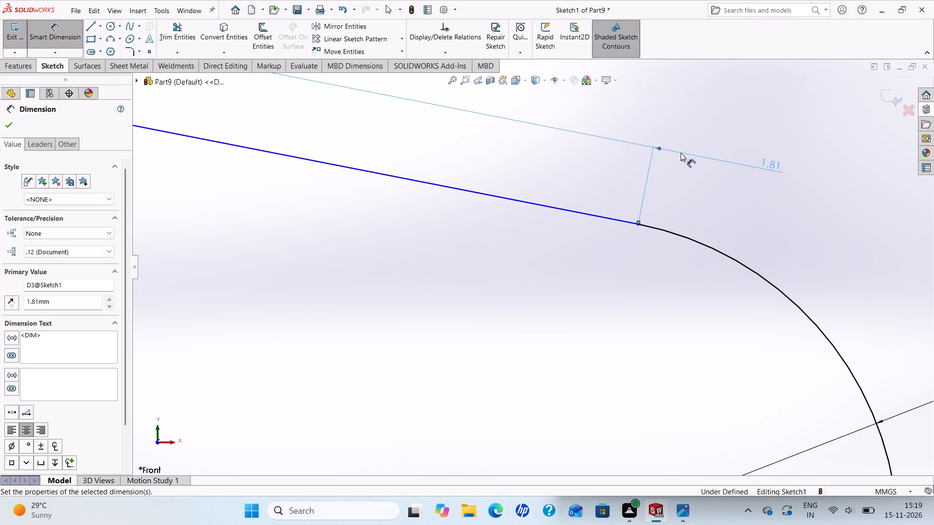
Dimension the radius of the second arc, at the far end of the 1.81 mm line, at 0.88 mm.
scroll(521, 182, up, 4)
scroll(443, 189, up, 4)
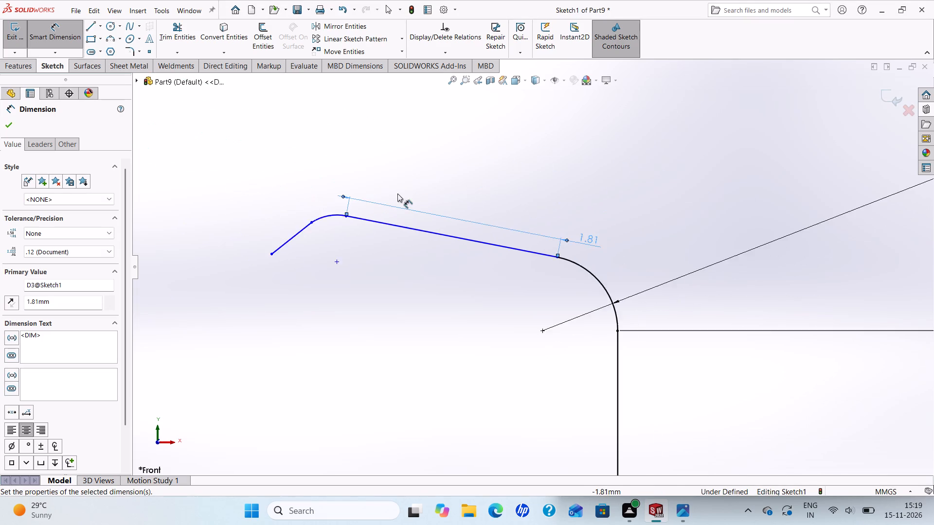
scroll(397, 193, down, 3)
scroll(326, 268, down, 2)
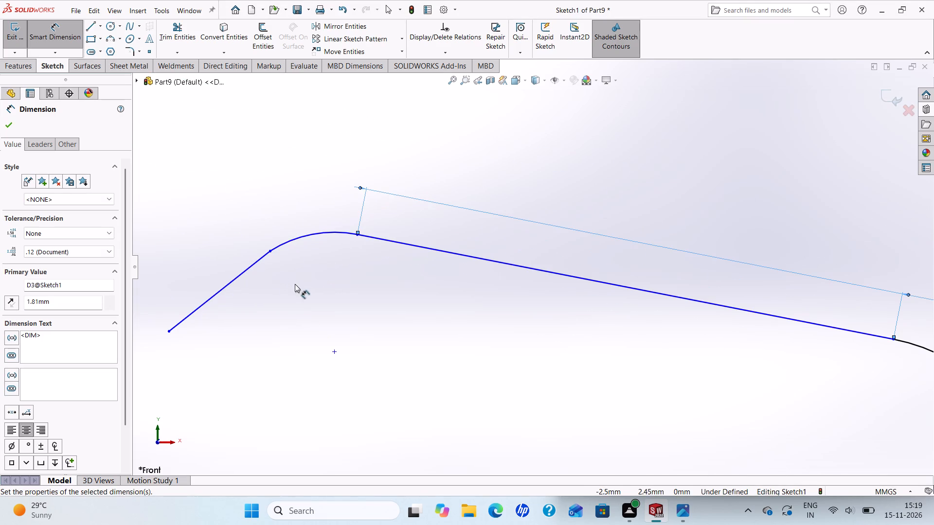
click(299, 238)
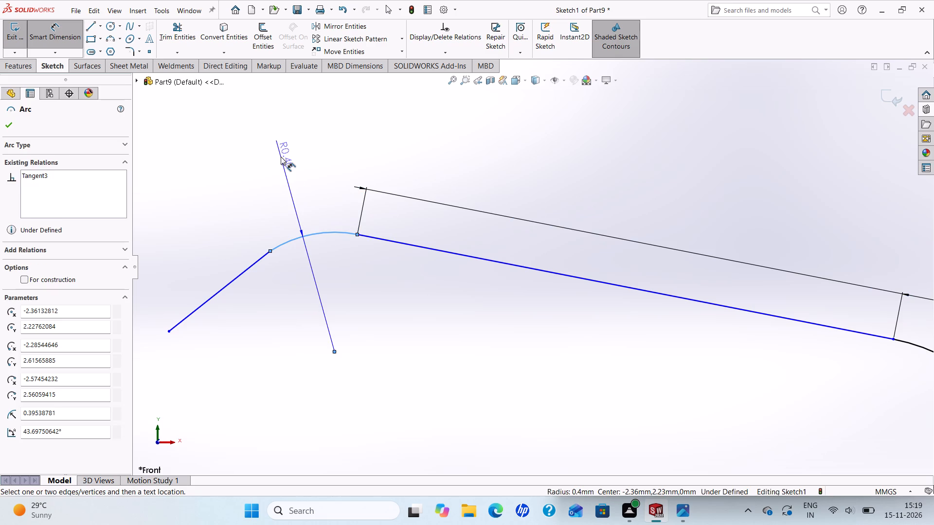
click(281, 157)
text(0.88)
key(Return)
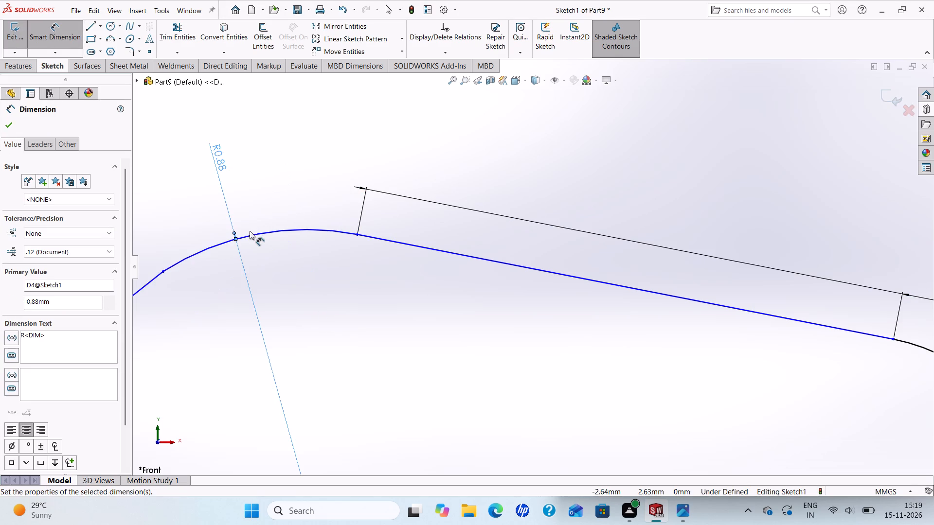
Dimension the length of the free end line beyond the second arc at 1.7 mm.
scroll(250, 232, up, 2)
scroll(259, 242, down, 2)
scroll(265, 247, up, 1)
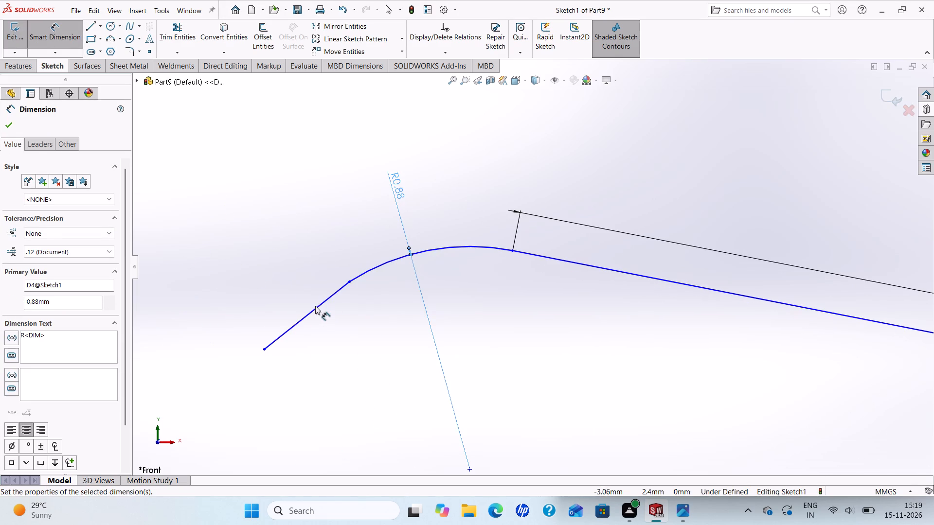
click(315, 306)
click(316, 309)
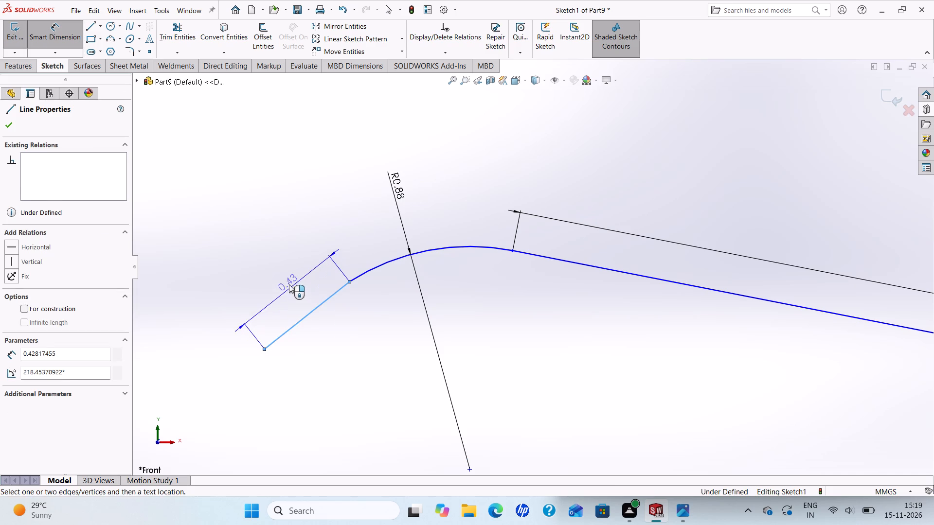
click(288, 282)
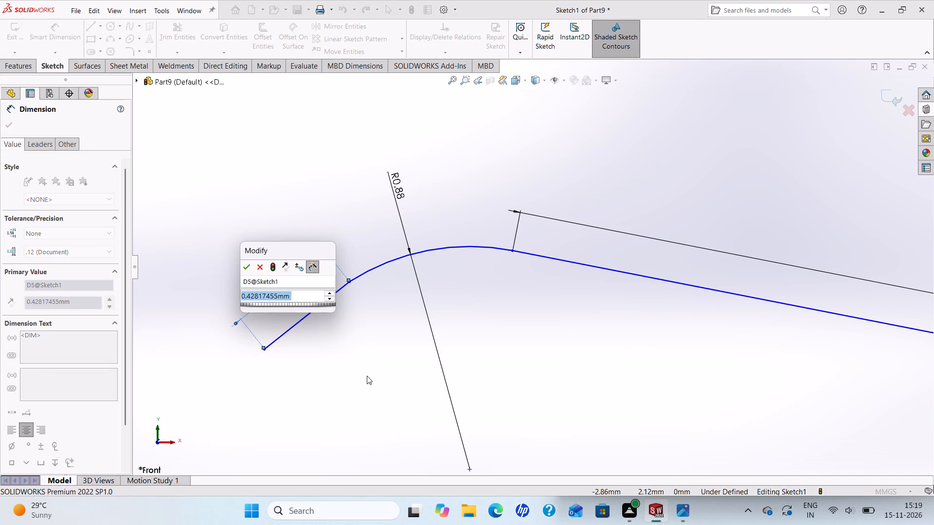
text(1.7)
key(Return)
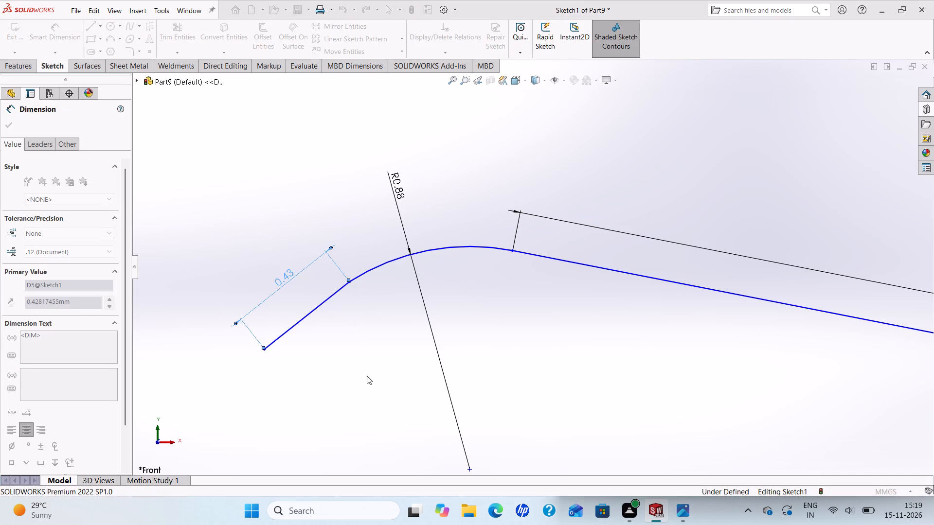
scroll(367, 367, up, 4)
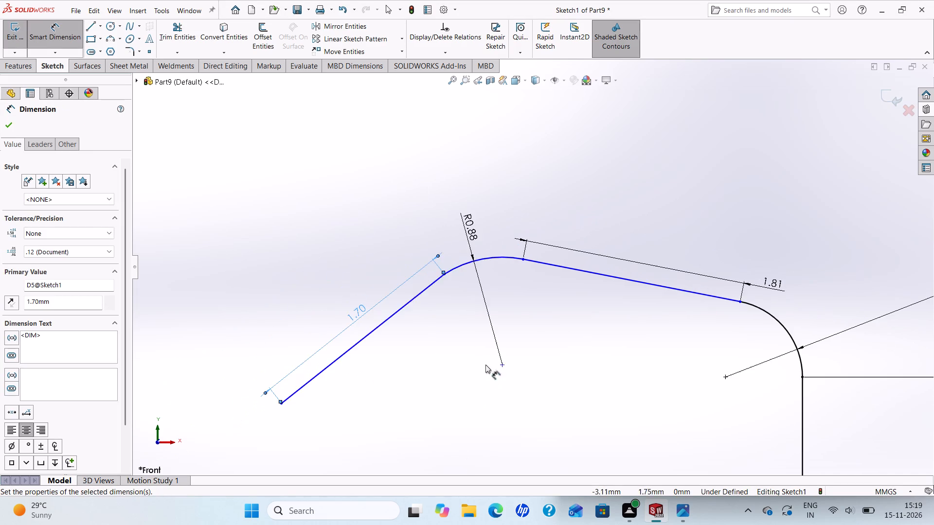
scroll(501, 364, up, 4)
scroll(594, 388, up, 2)
scroll(612, 349, down, 2)
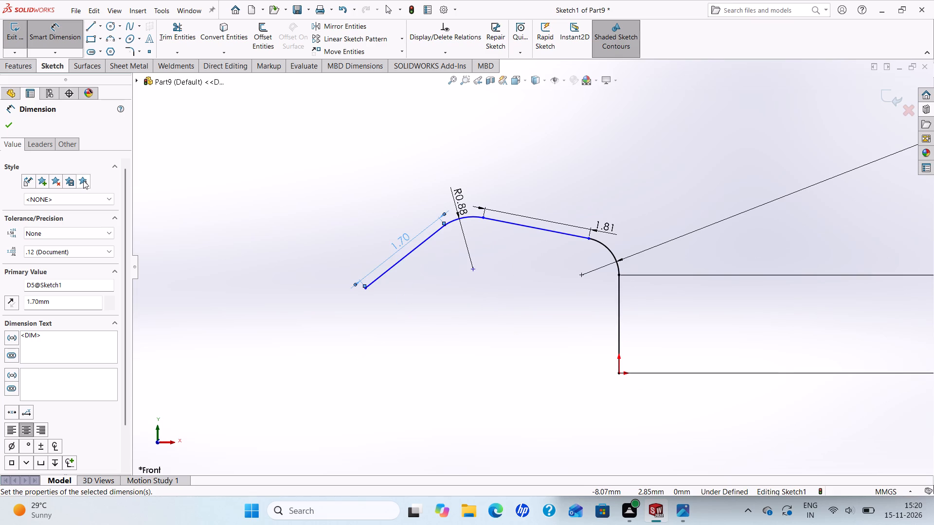
click(11, 125)
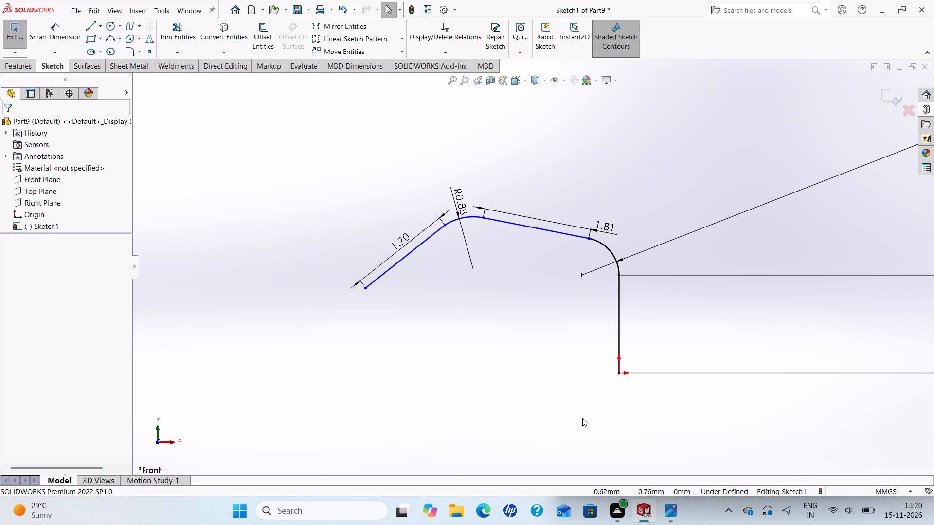
Dimension the vertical distance between the centre points of the two arcs at 0.97 mm.
click(59, 40)
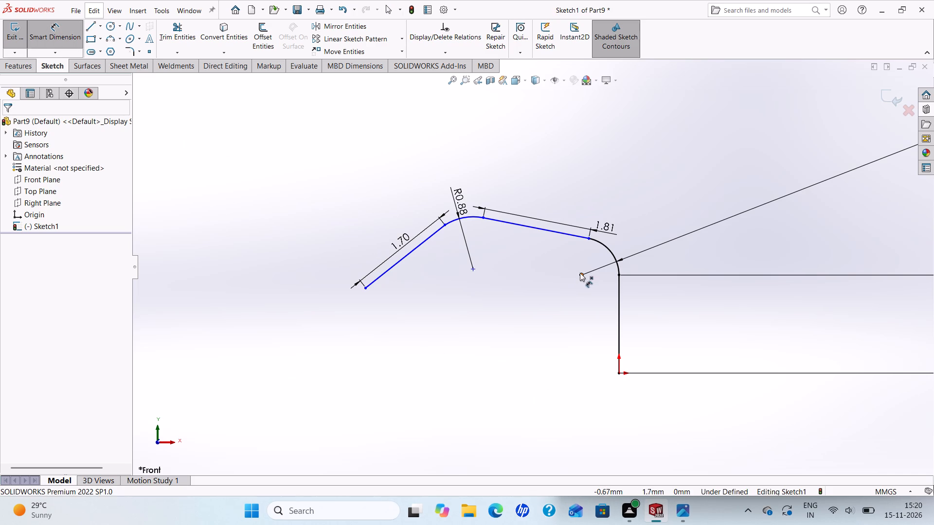
click(580, 273)
click(471, 269)
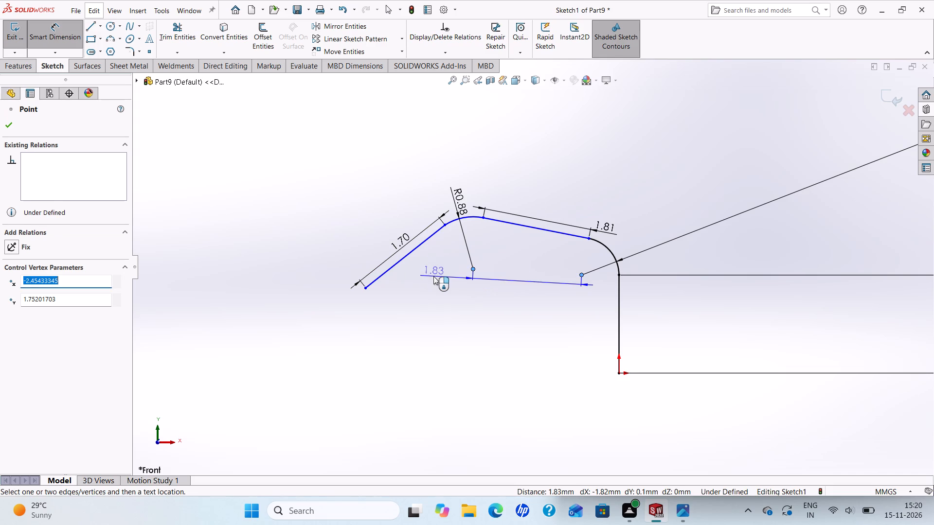
click(430, 269)
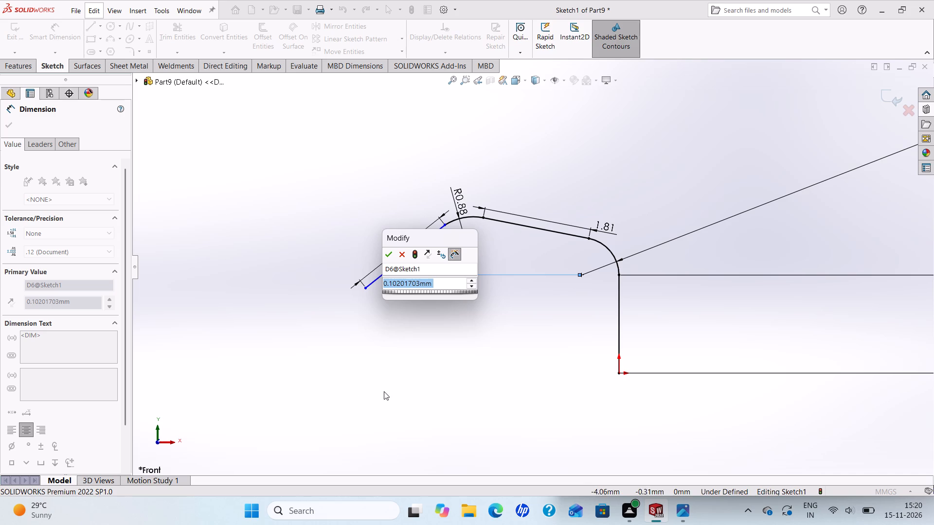
text(0.97)
key(Return)
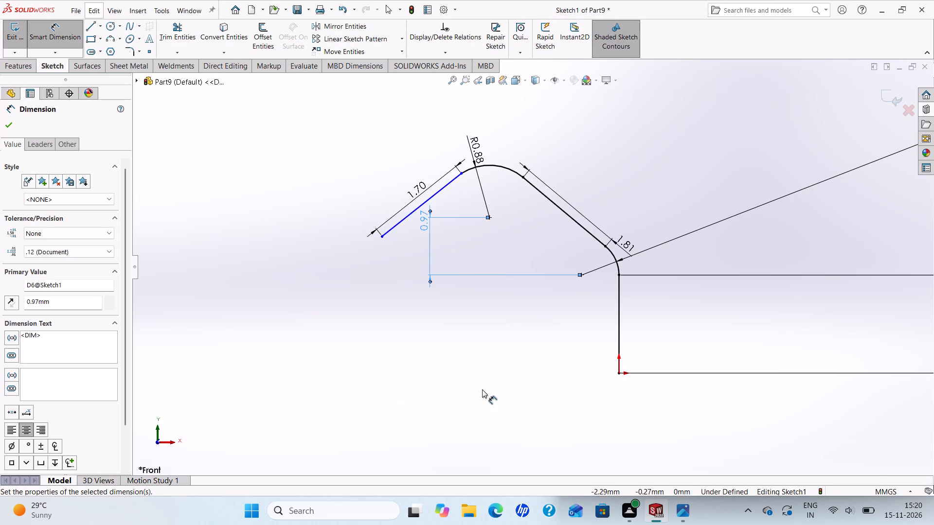
Dimension the horizontal distance from the upper arc's outer endpoint to the top of the vertical line at 2.18 mm.
click(462, 174)
click(618, 274)
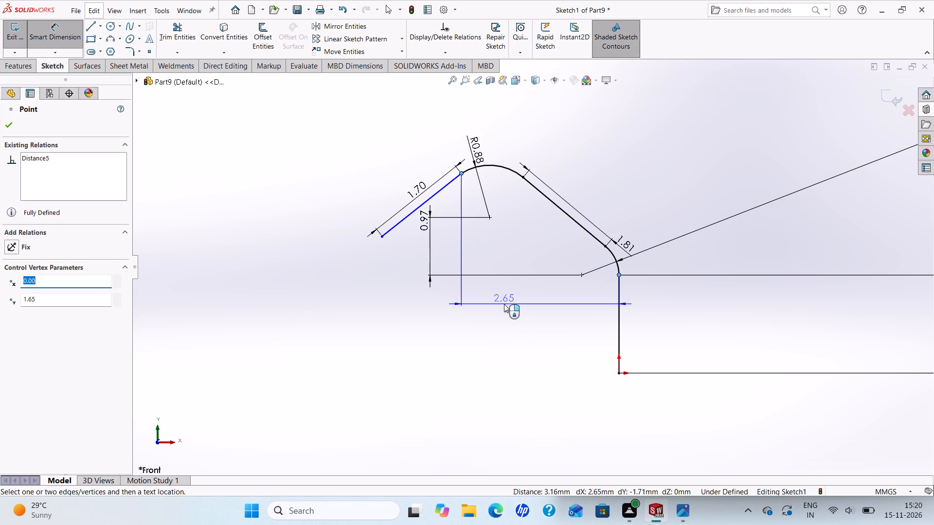
click(503, 306)
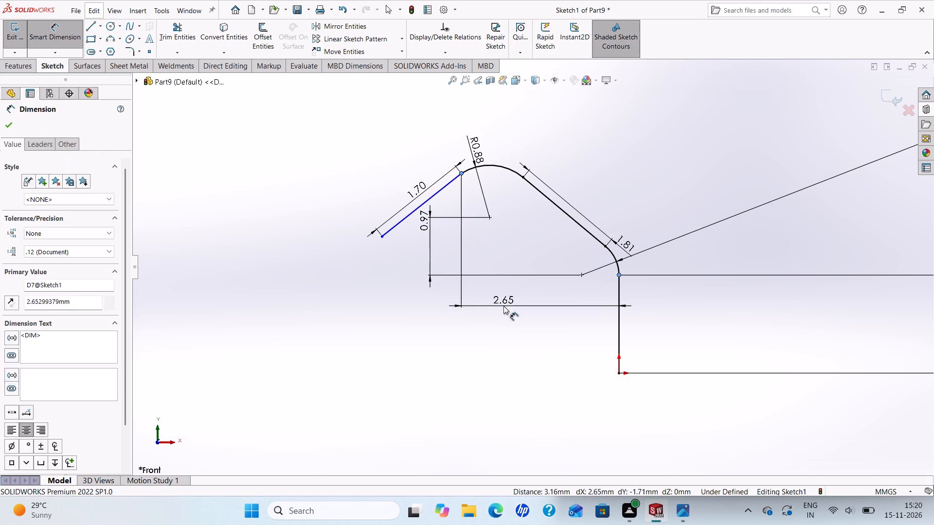
text(2.18)
key(Return)
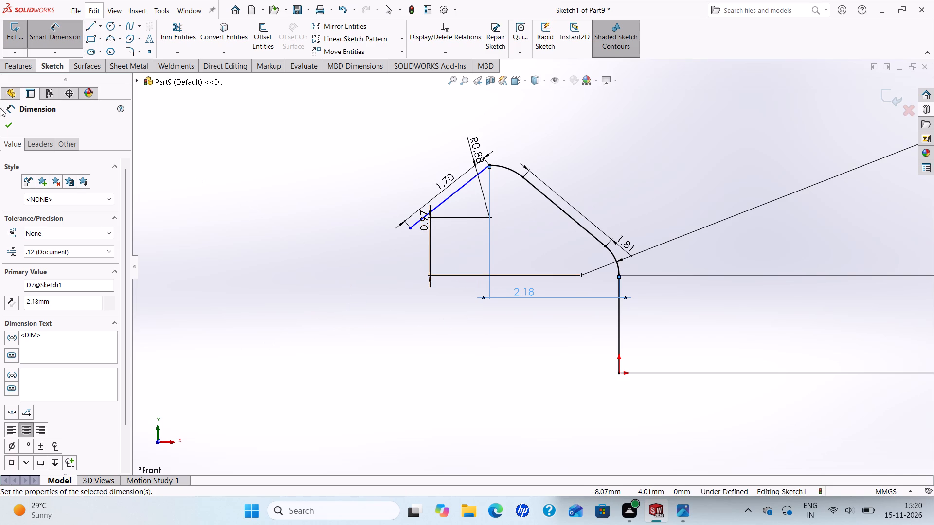
click(5, 124)
Move the 0.97 mm dimension farther out, clear of the free end line.
scroll(413, 243, down, 2)
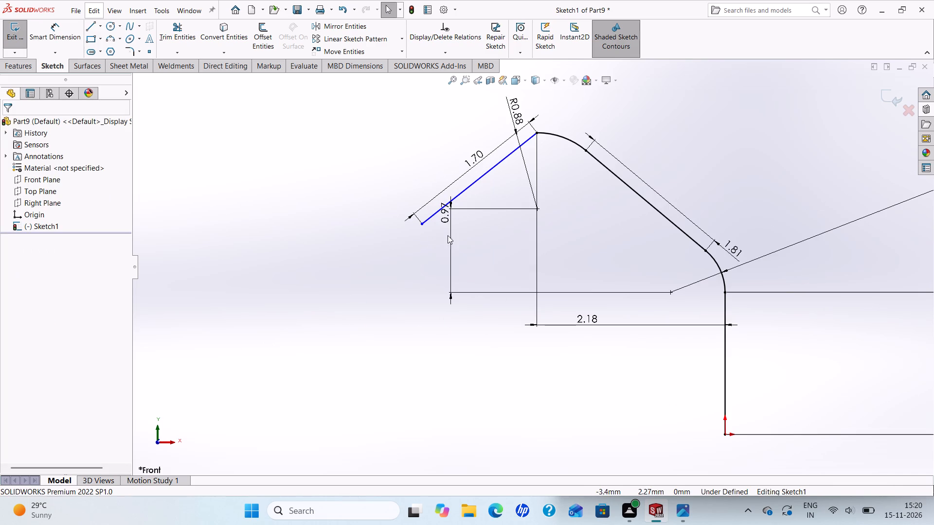
drag(451, 221, 325, 278)
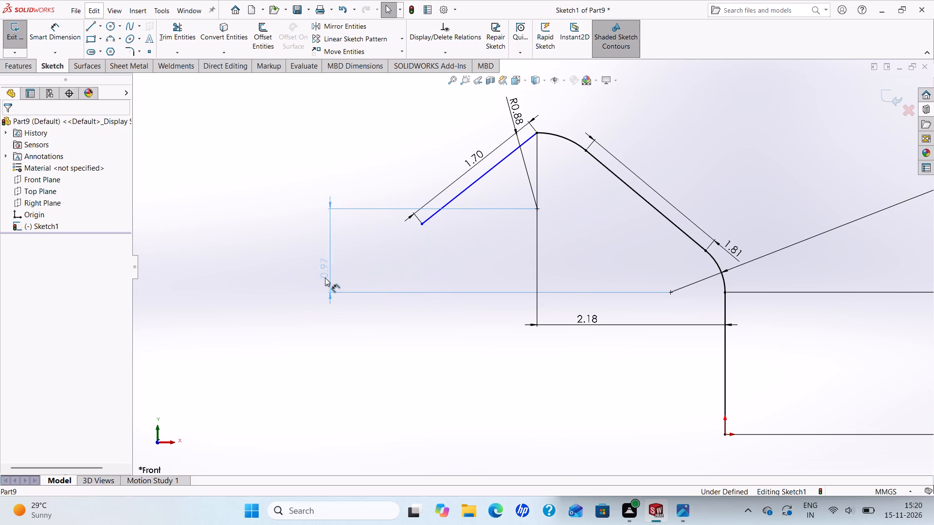
drag(325, 278, 320, 279)
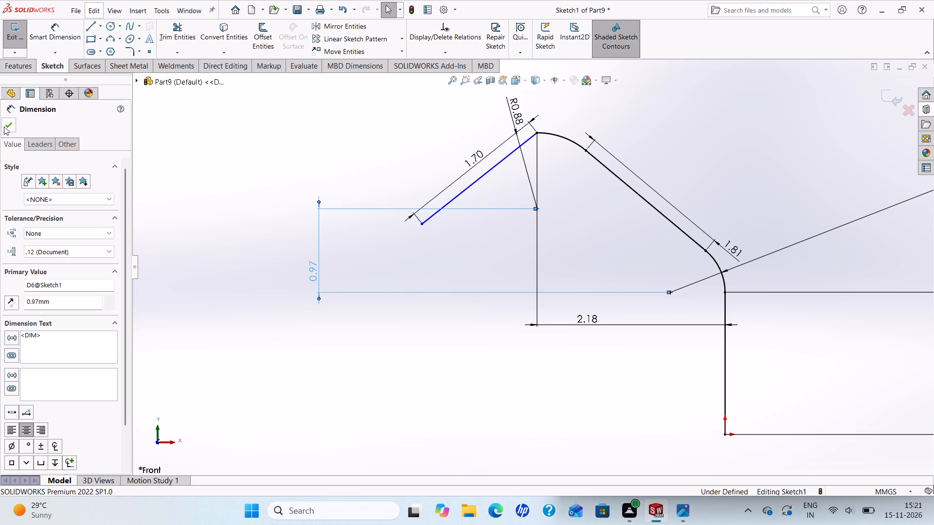
click(4, 126)
Swing the free end of the 1.70 mm line up until it is nearly horizontal, at about X -3.88, Y 3.44 mm.
scroll(466, 164, up, 2)
scroll(537, 206, down, 4)
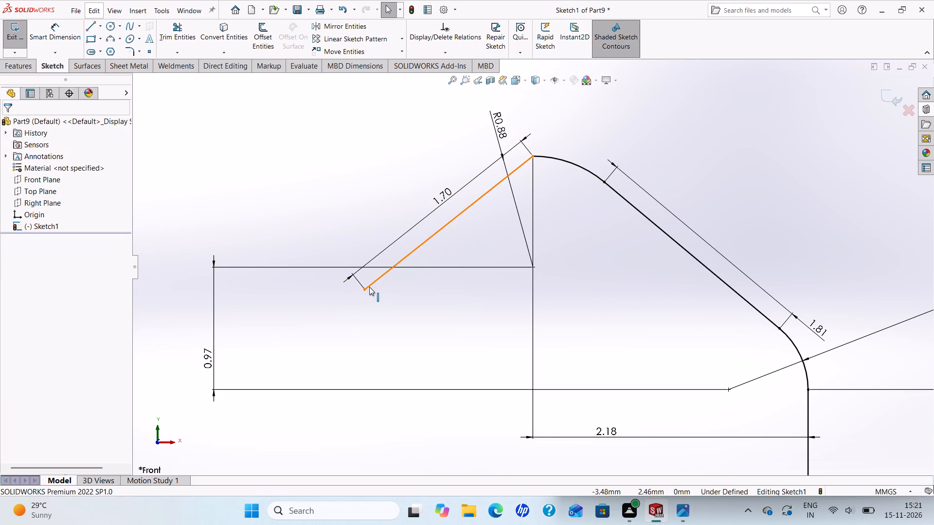
drag(363, 290, 351, 248)
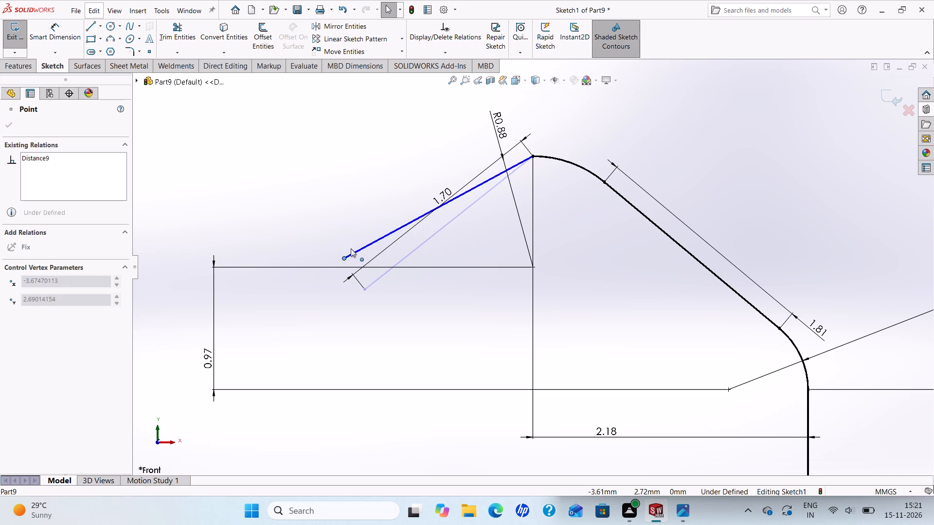
drag(351, 248, 336, 181)
scroll(362, 157, up, 4)
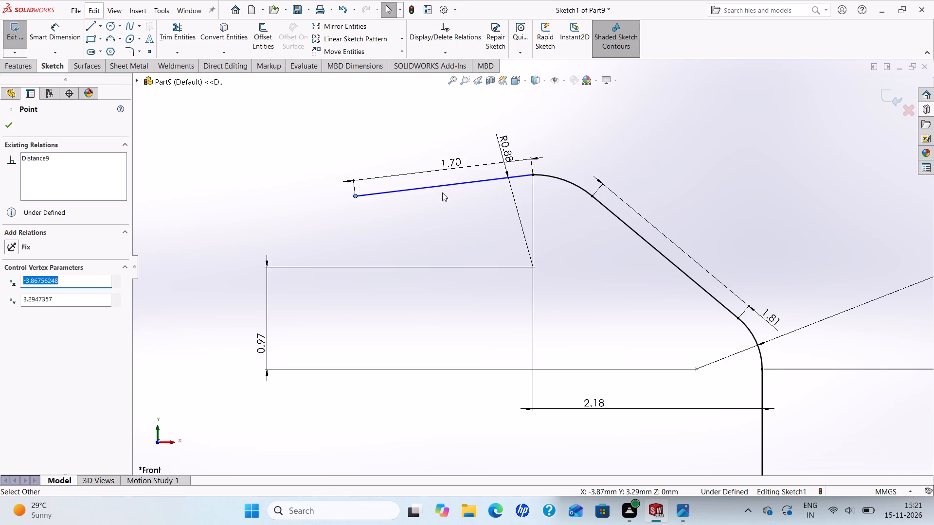
scroll(443, 192, up, 3)
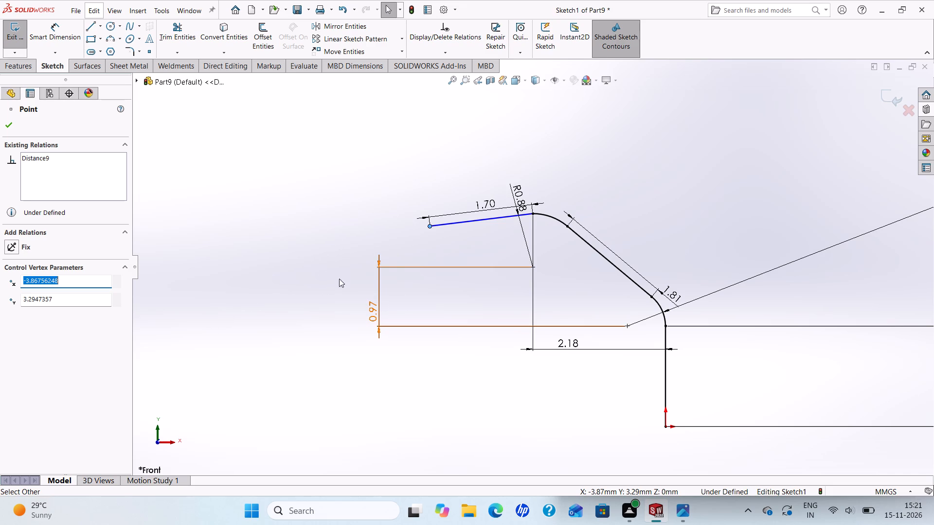
drag(429, 226, 427, 211)
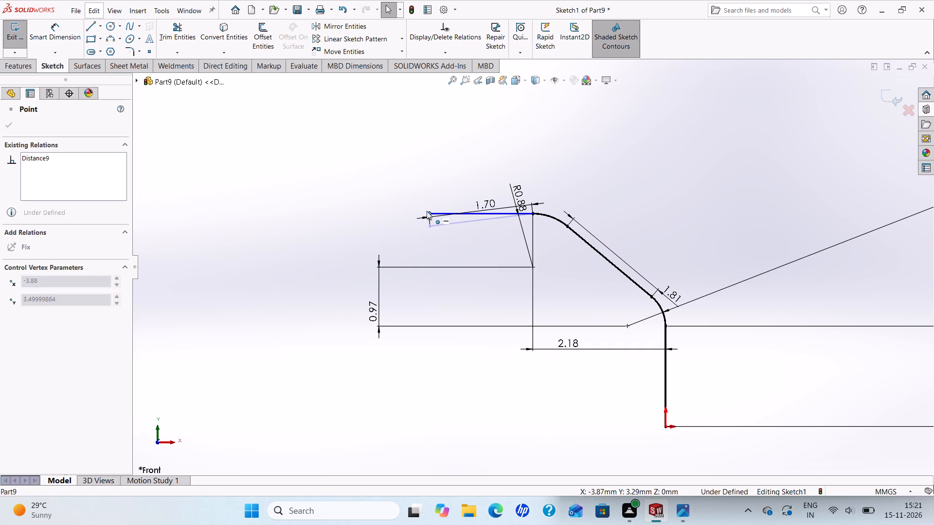
drag(427, 211, 425, 215)
drag(425, 215, 424, 217)
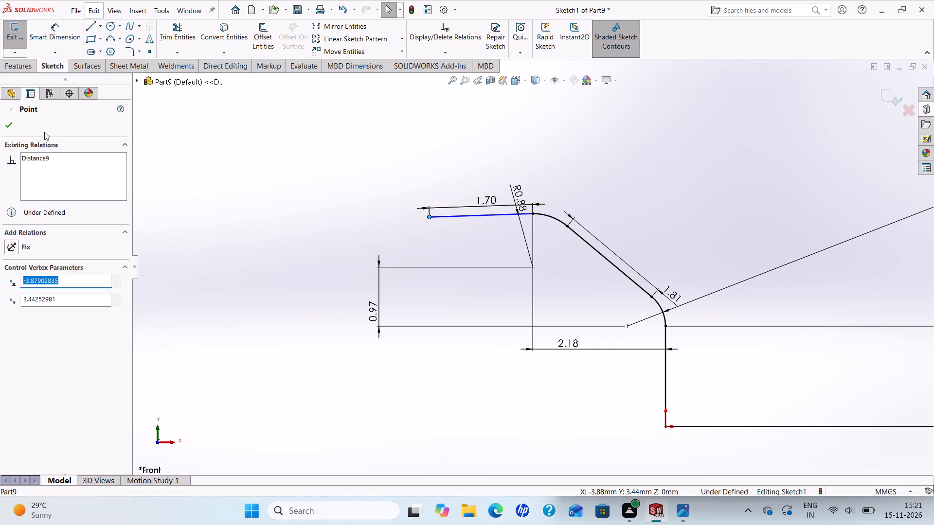
click(11, 128)
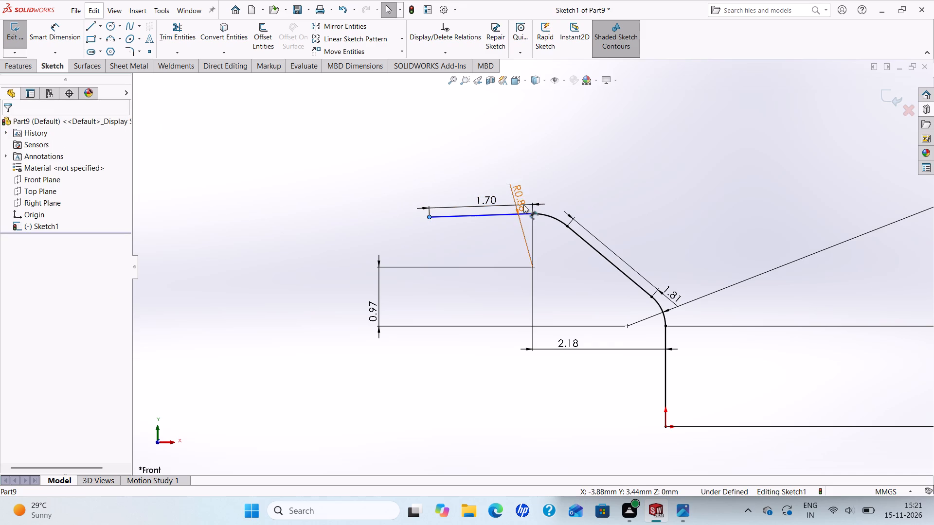
Sketch a vertical line about 0.54 mm long upward from the free endpoint of the 1.70 mm line.
scroll(534, 190, down, 2)
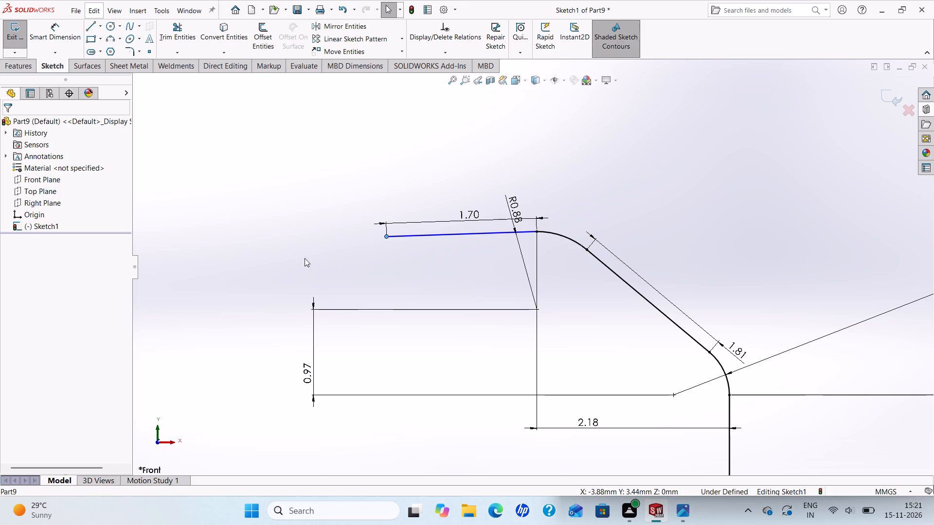
click(90, 24)
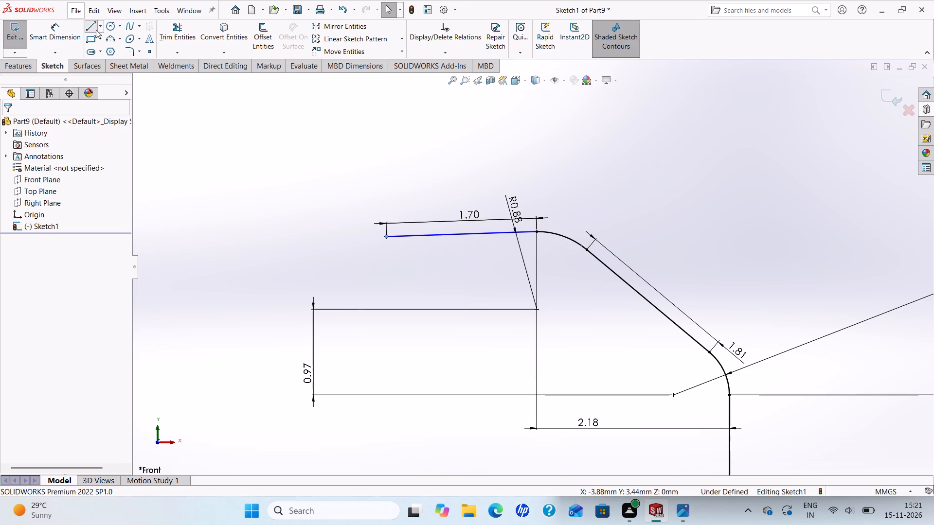
scroll(431, 207, down, 3)
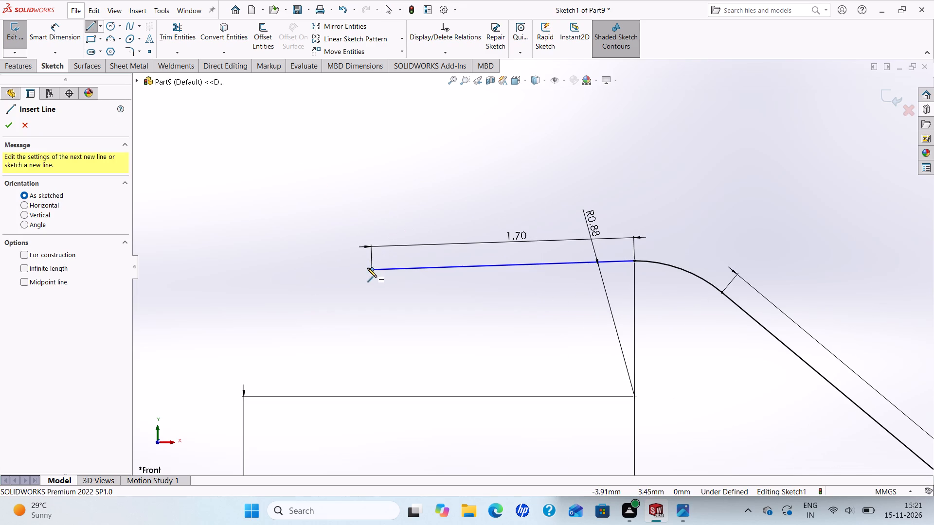
click(372, 271)
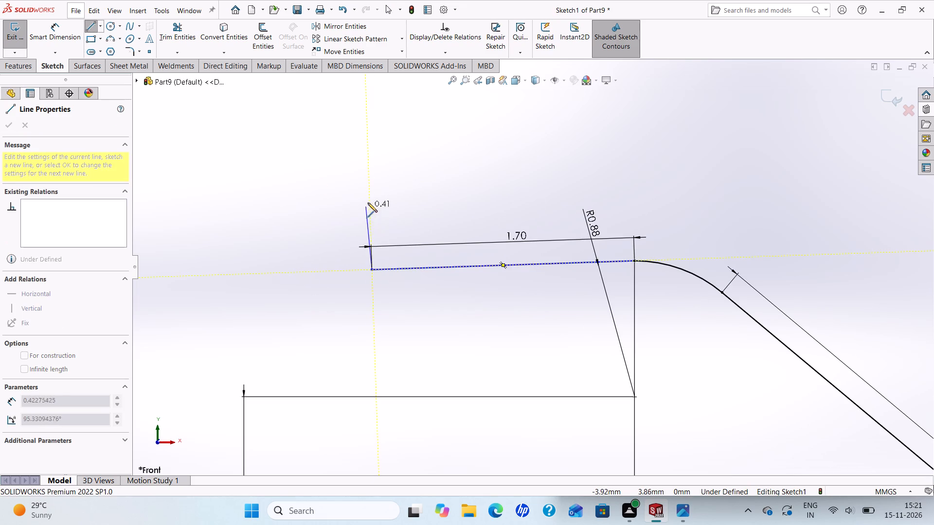
click(372, 186)
right_click(372, 186)
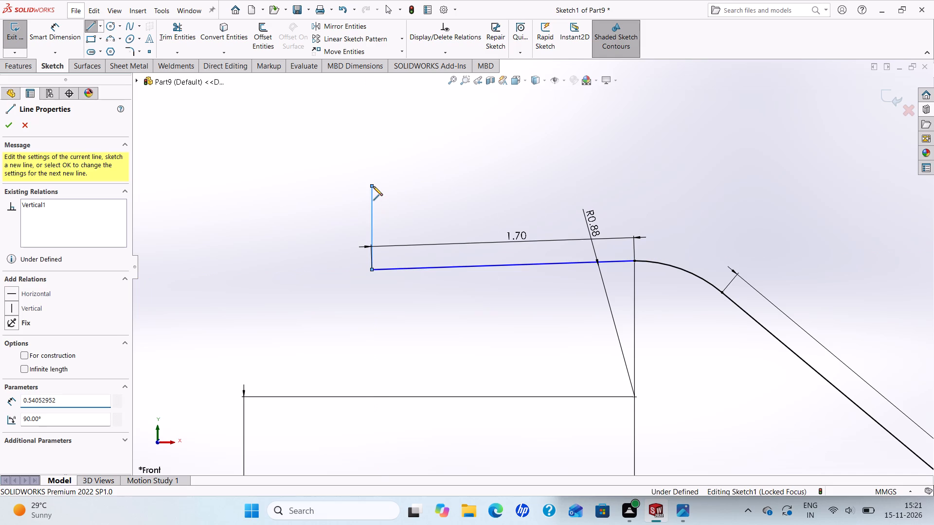
click(400, 192)
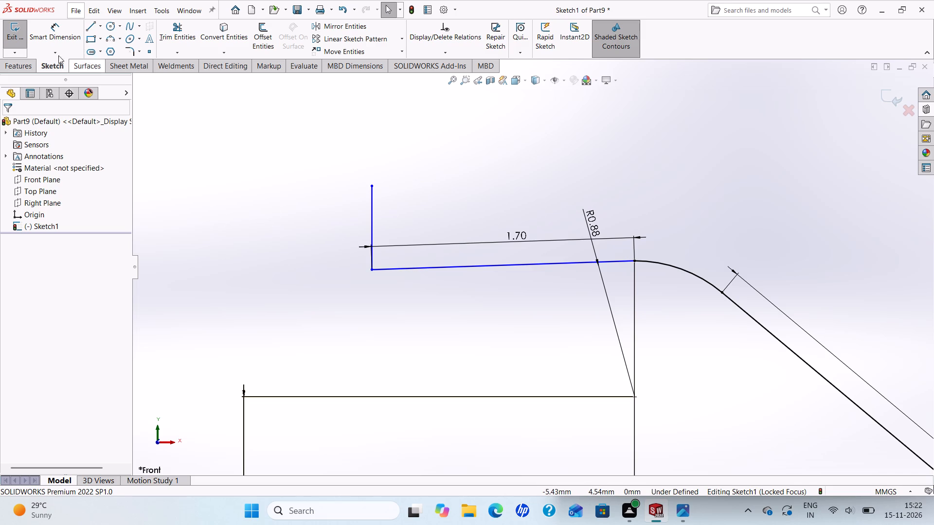
Sketch a circle of about 0.27 mm radius centred on the short vertical line's midpoint and passing through its lower endpoint.
click(112, 25)
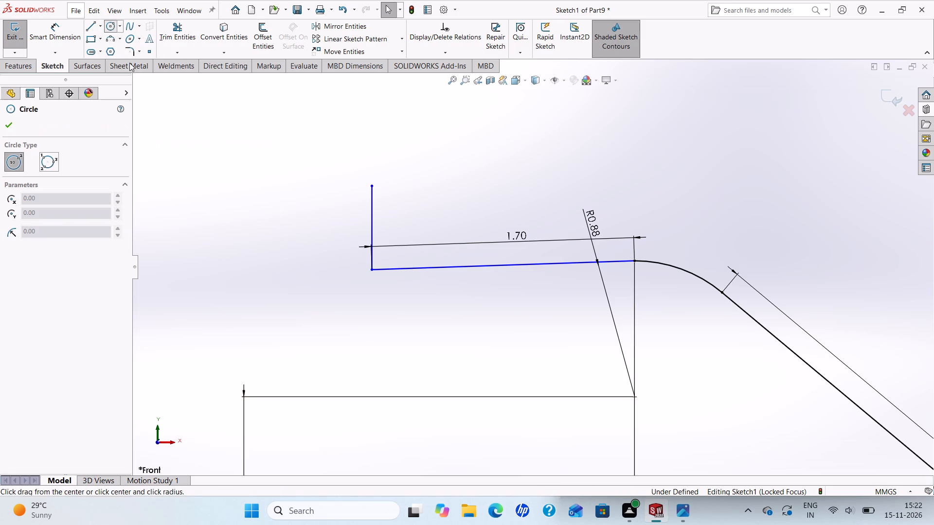
click(372, 227)
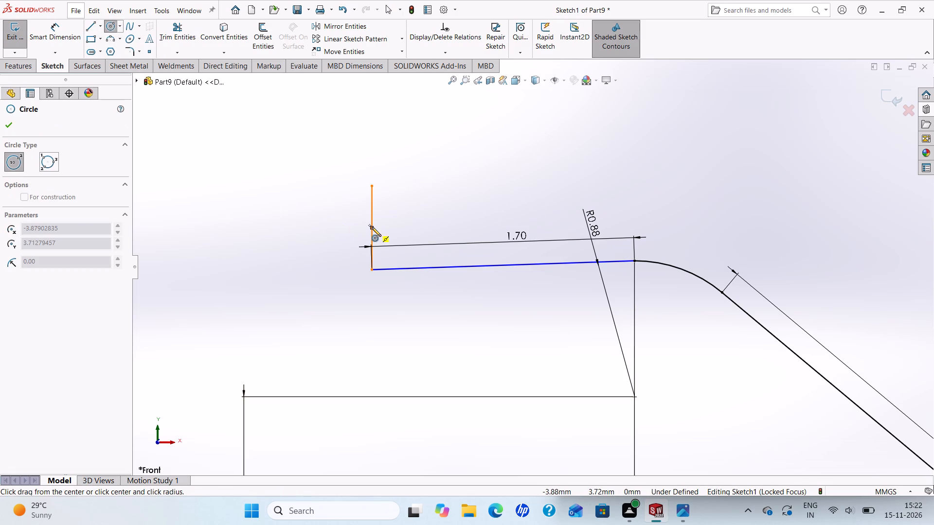
click(371, 268)
right_click(371, 268)
click(396, 280)
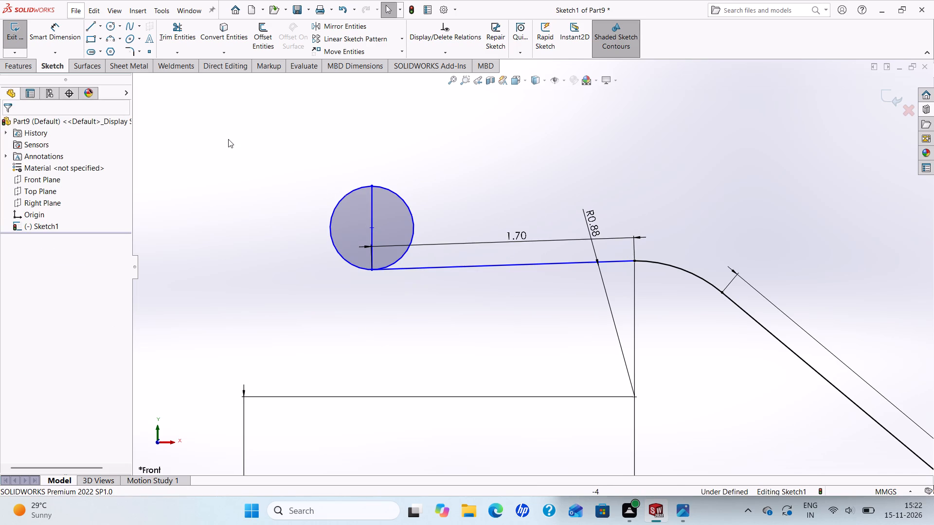
Start a power trim of the sketch entities at the path's free end.
click(181, 25)
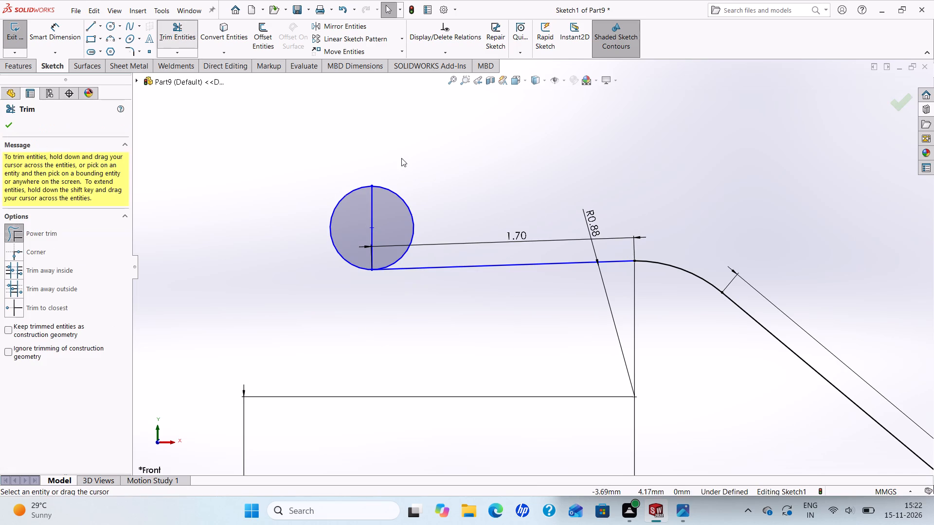
Power-trim the half of the circle facing the path and the short vertical line through its centre.
drag(402, 178, 386, 206)
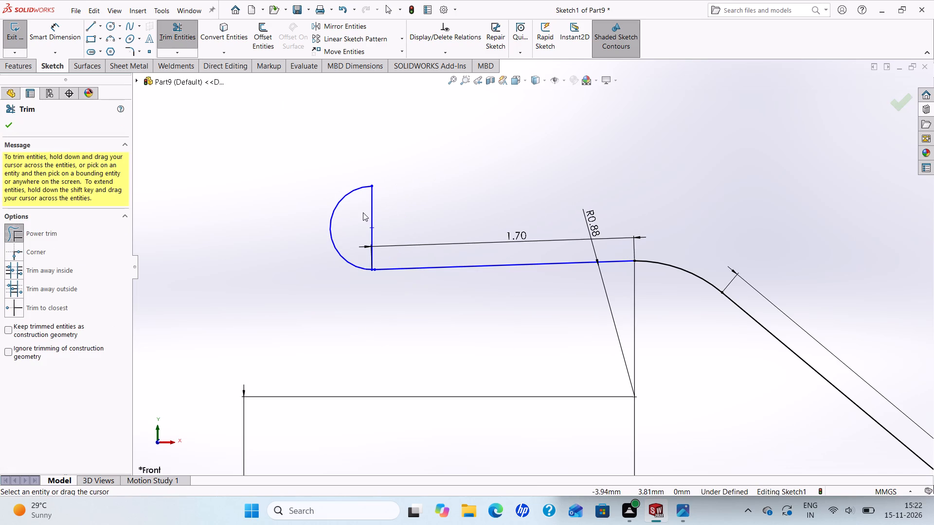
drag(363, 212, 385, 227)
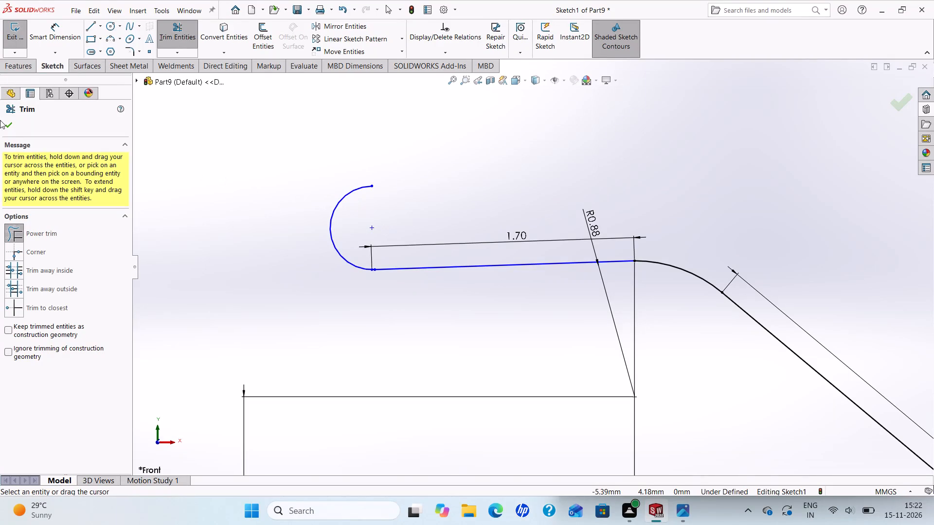
click(15, 130)
Sketch a vertical centerline about 4.92 mm long upward from the origin.
scroll(284, 233, up, 3)
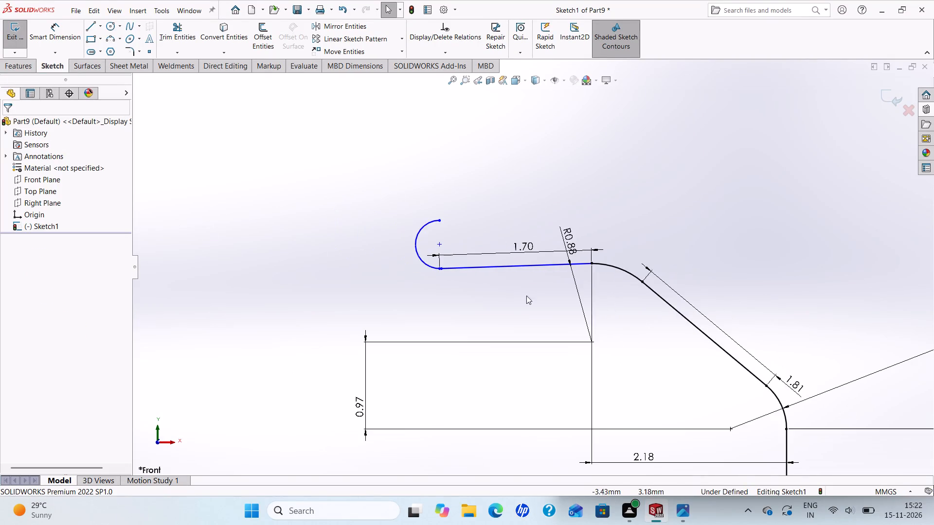
scroll(541, 296, down, 3)
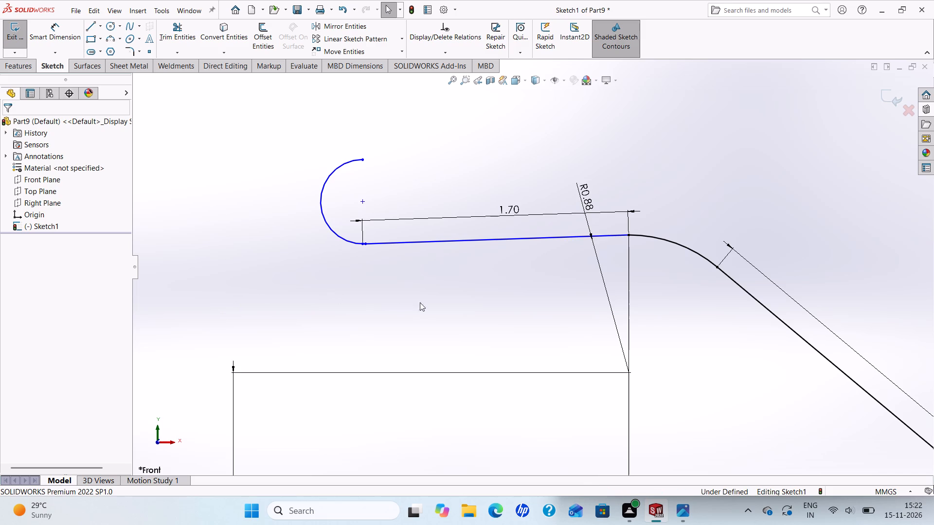
scroll(443, 290, up, 4)
scroll(561, 350, up, 3)
scroll(637, 351, down, 2)
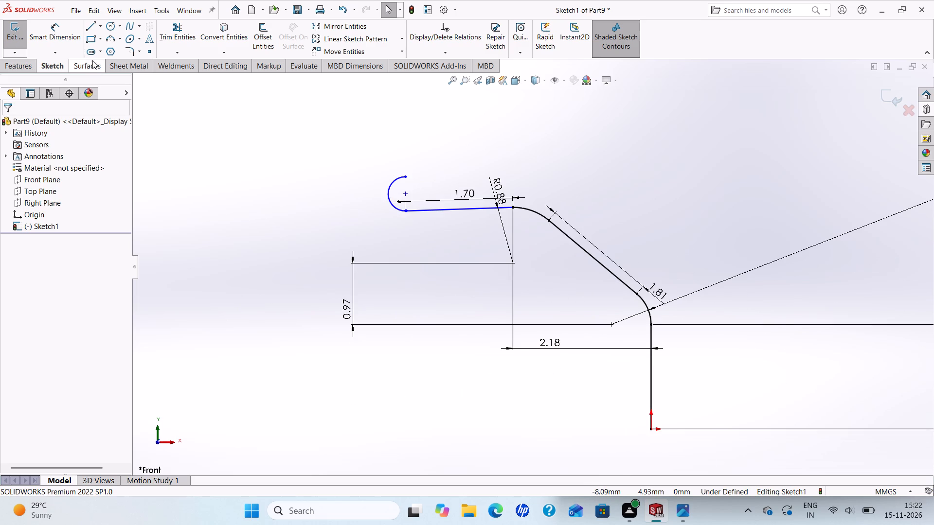
click(100, 30)
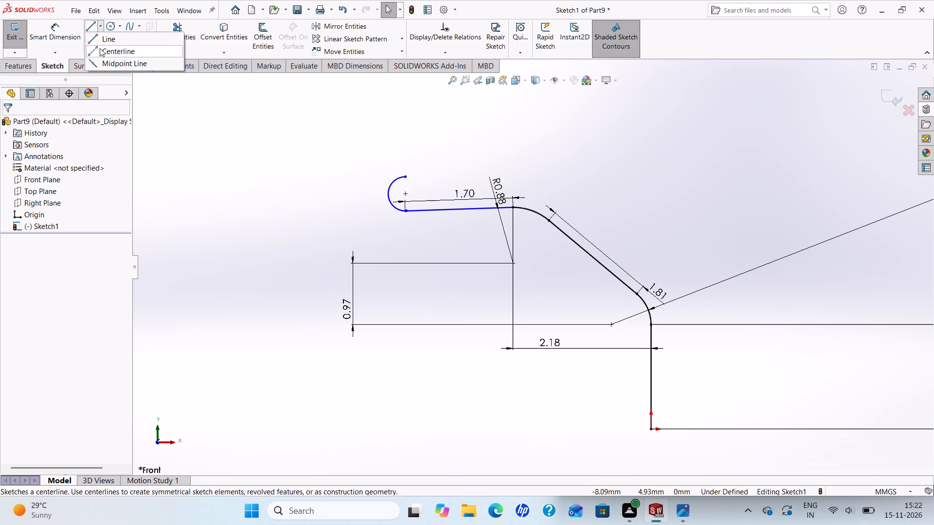
click(100, 48)
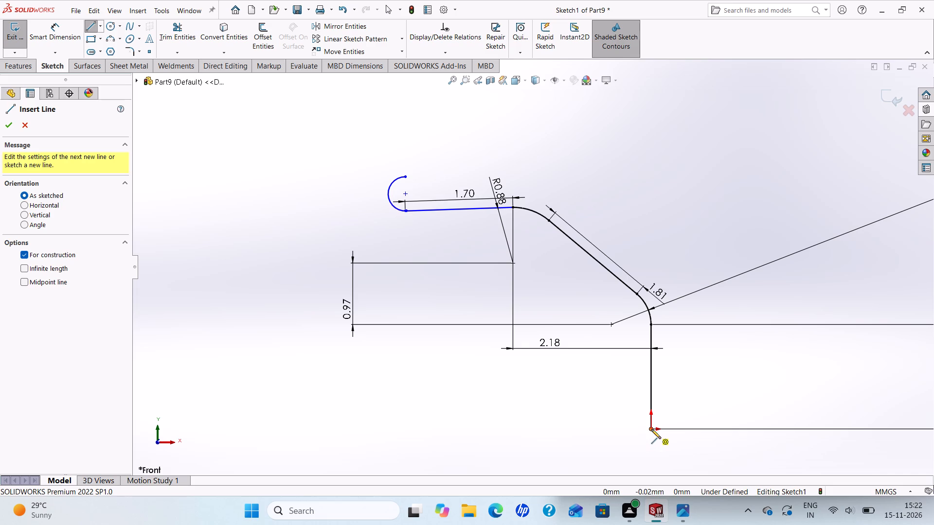
click(651, 429)
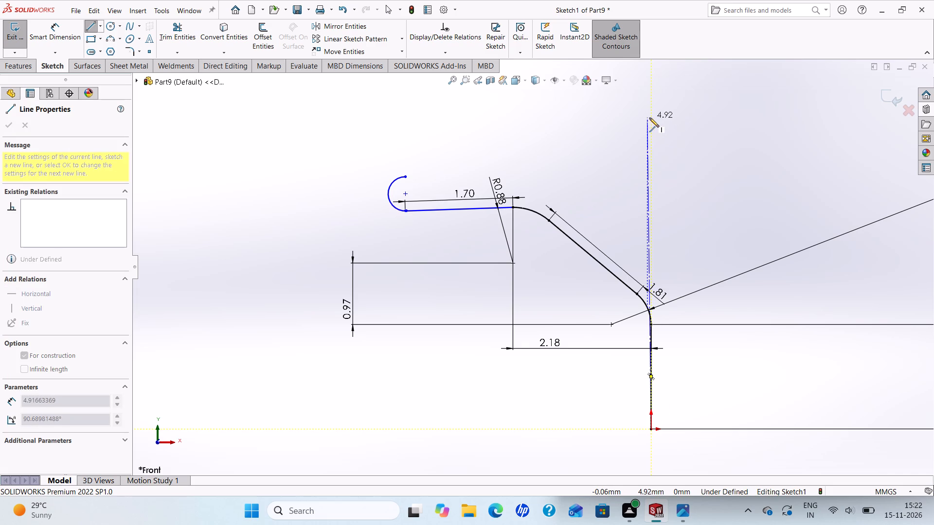
click(650, 118)
right_click(650, 118)
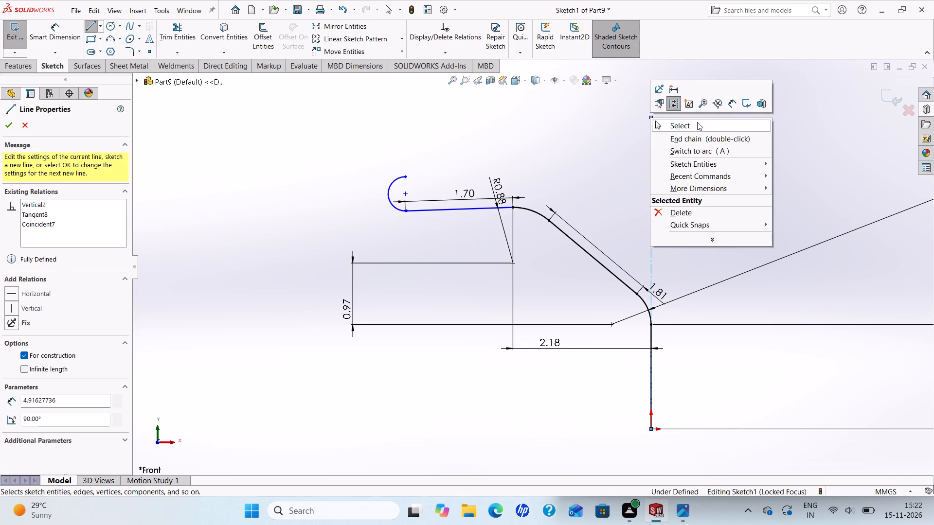
click(697, 123)
Dimension the vertical centerline's length and set it to 7.26 mm.
scroll(682, 140, up, 2)
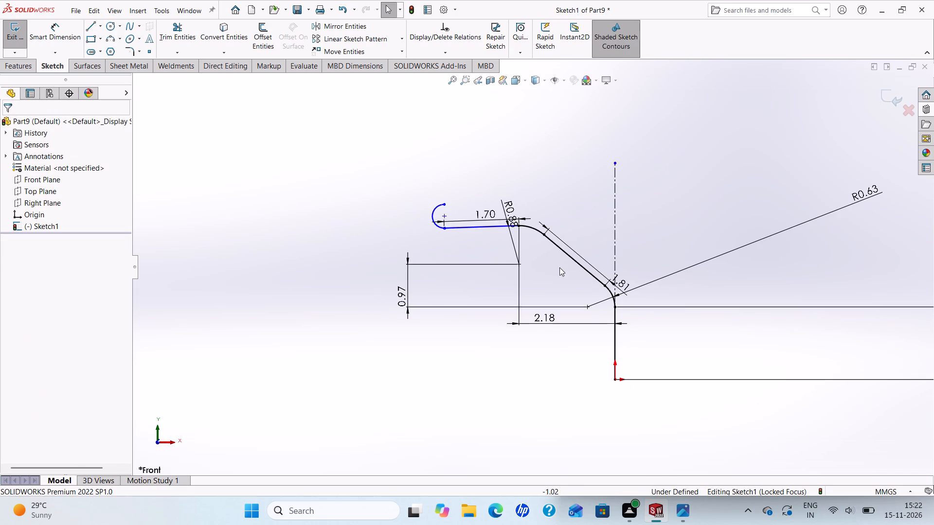
click(63, 34)
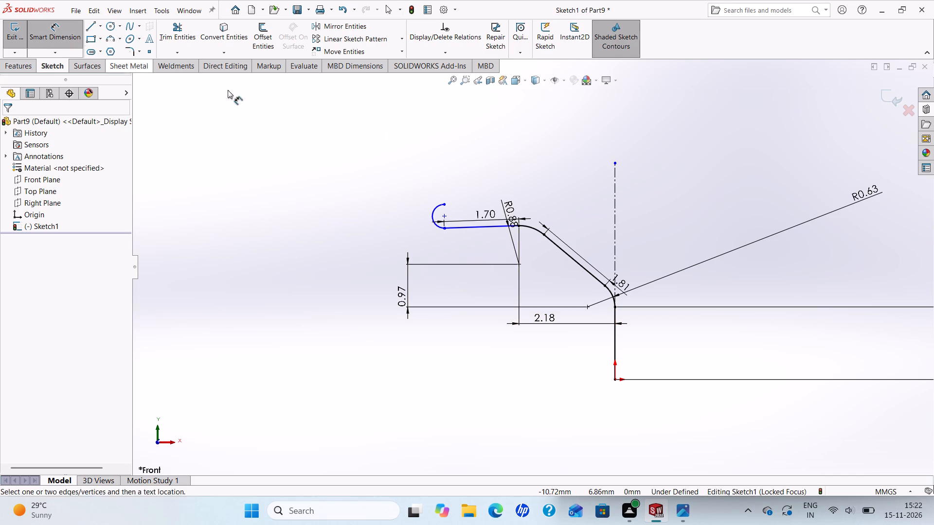
click(616, 235)
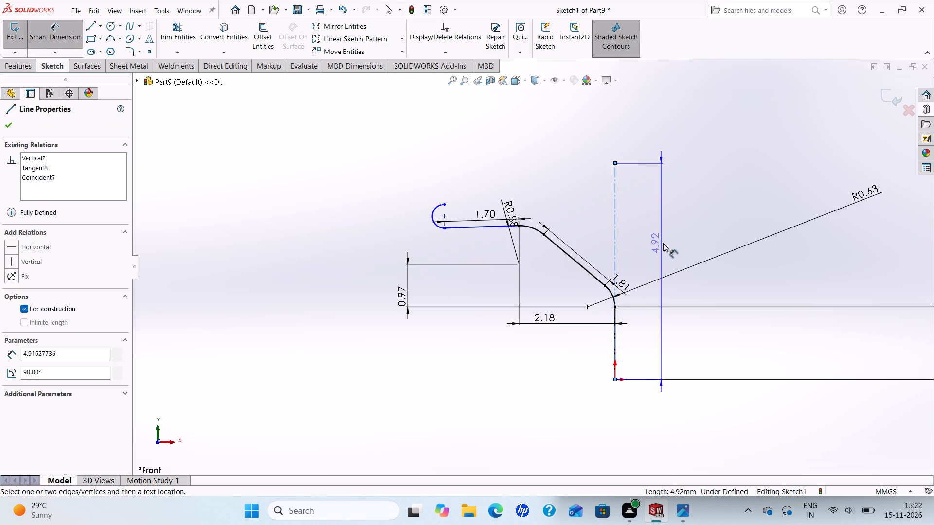
click(664, 243)
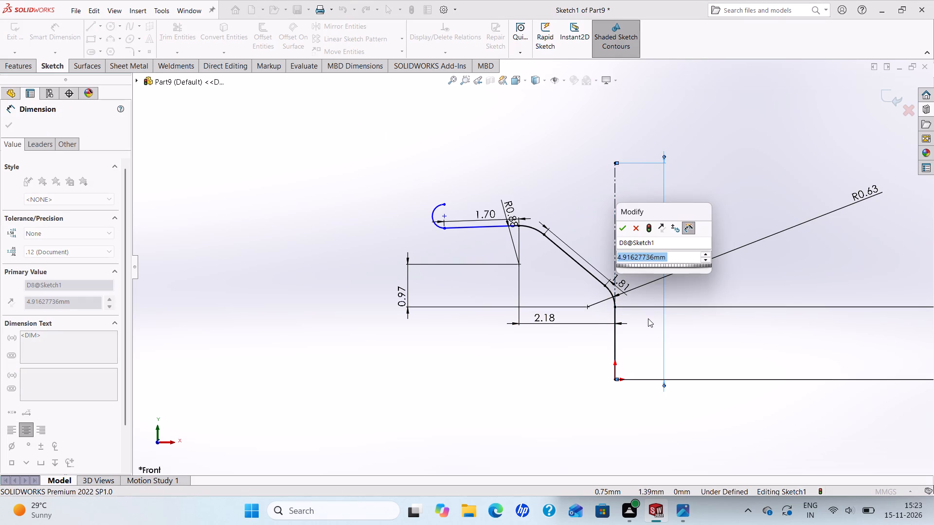
text(7.2)
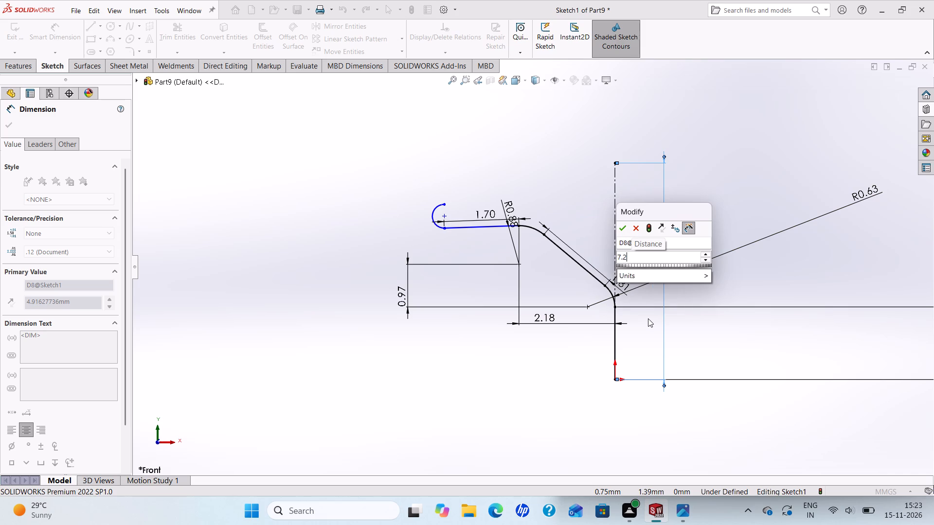
key(6)
key(Return)
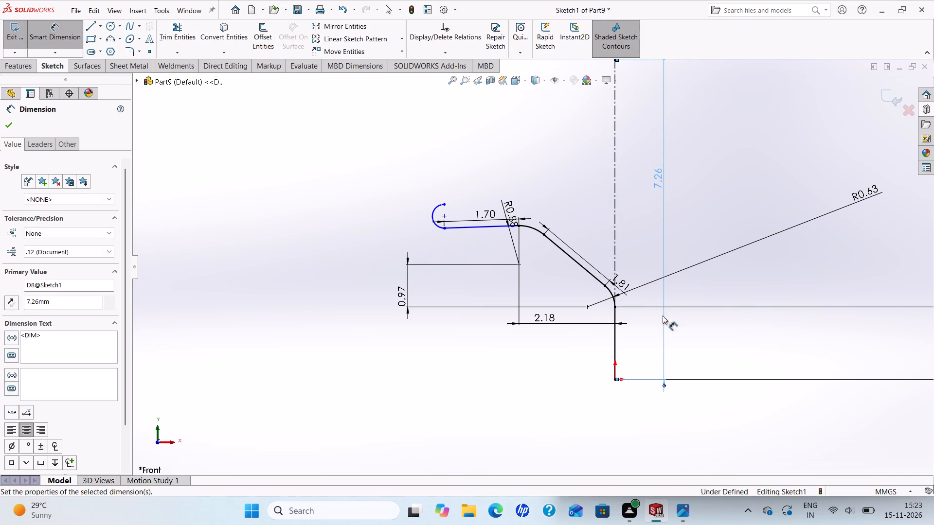
scroll(667, 222, up, 4)
scroll(645, 207, down, 1)
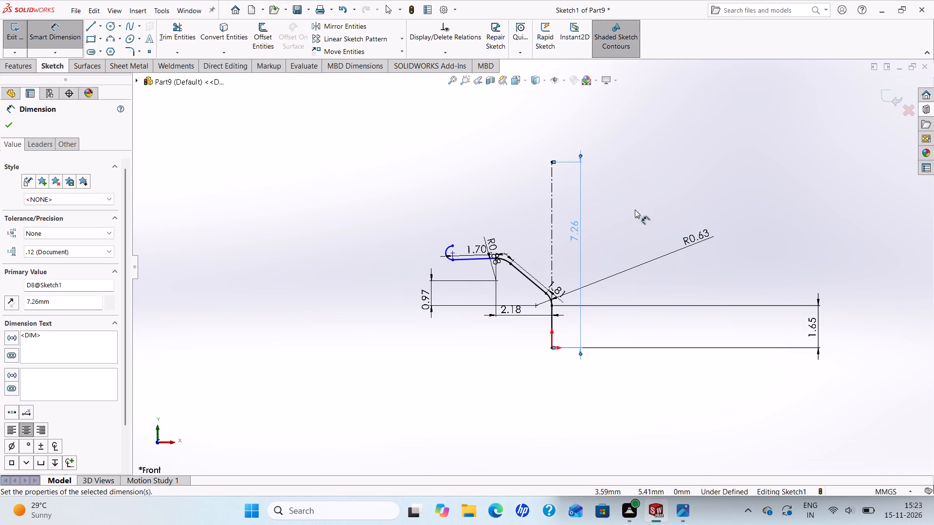
click(7, 122)
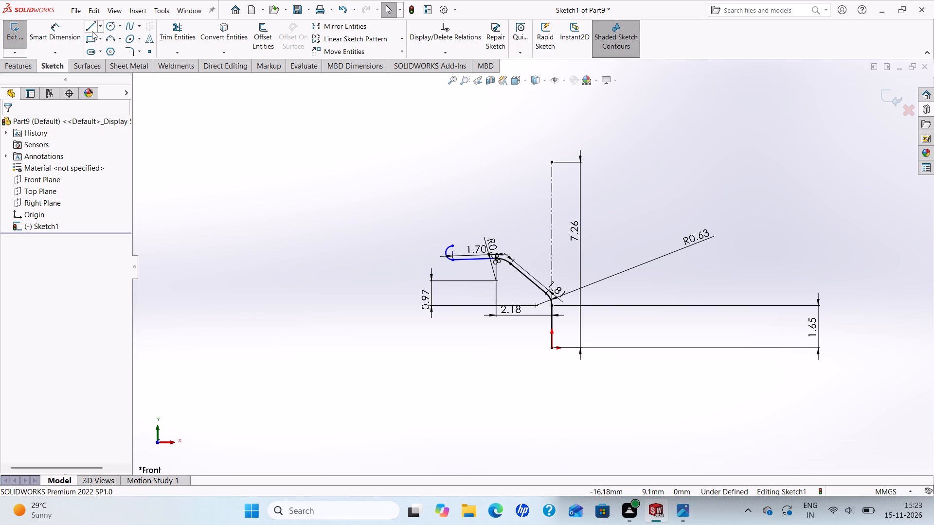
Sketch a sloped line about 5.25 mm long from near the end arc's upper end to the centerline's top endpoint.
click(90, 26)
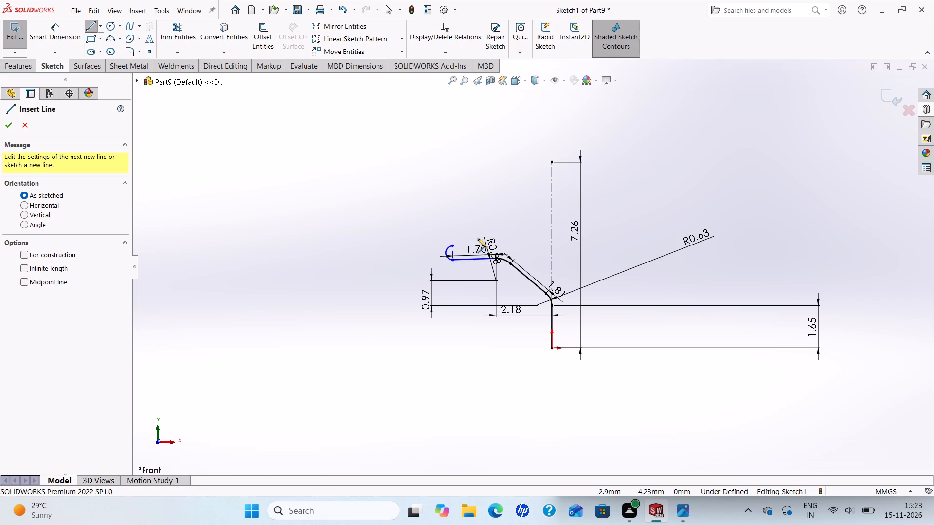
scroll(466, 243, down, 6)
click(461, 259)
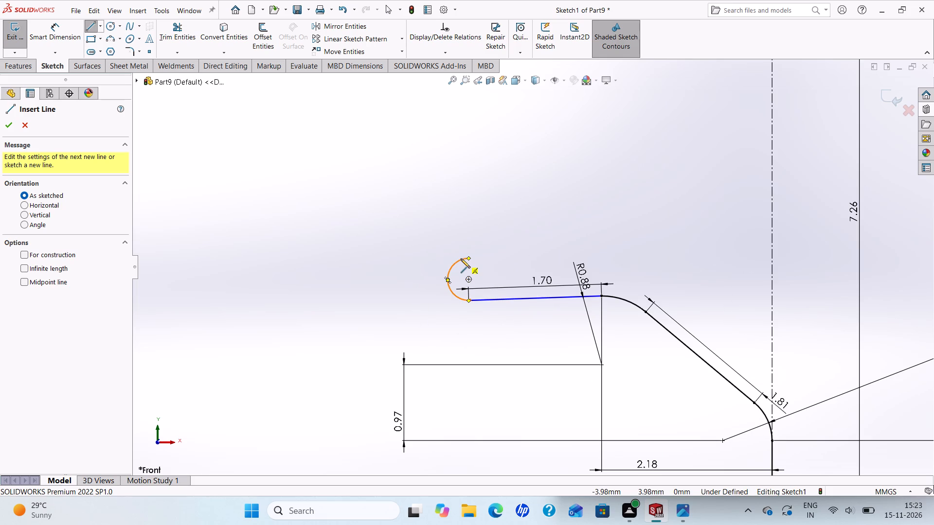
scroll(532, 149, up, 3)
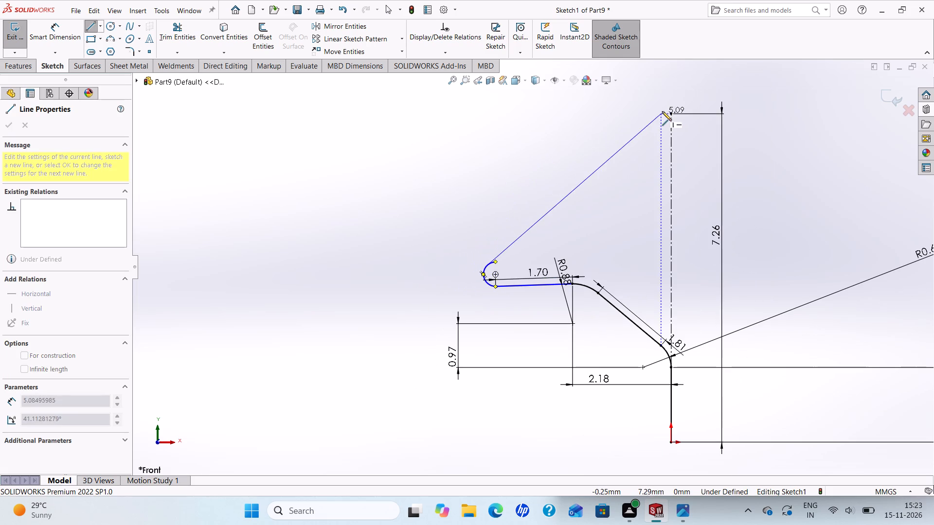
click(669, 115)
right_click(669, 115)
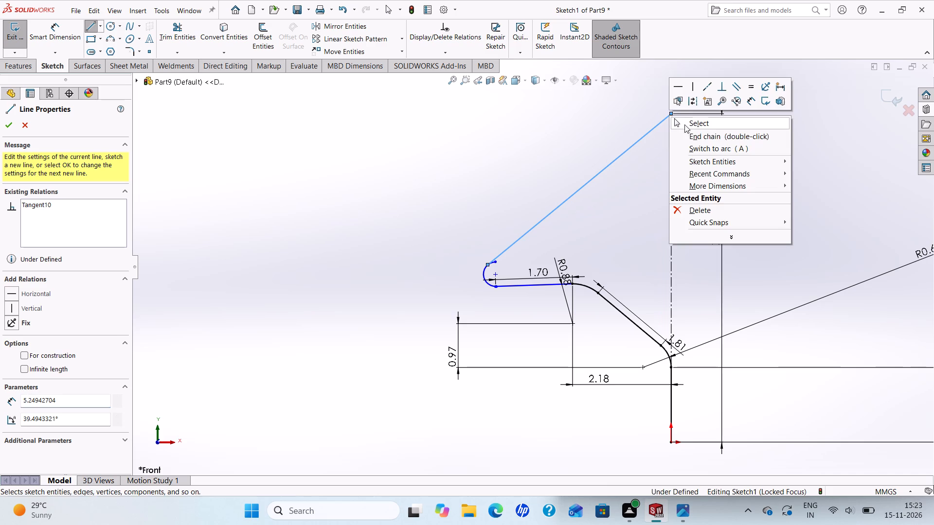
click(692, 122)
Apply a tangent relation between the sloped line and the end arc.
scroll(520, 247, down, 3)
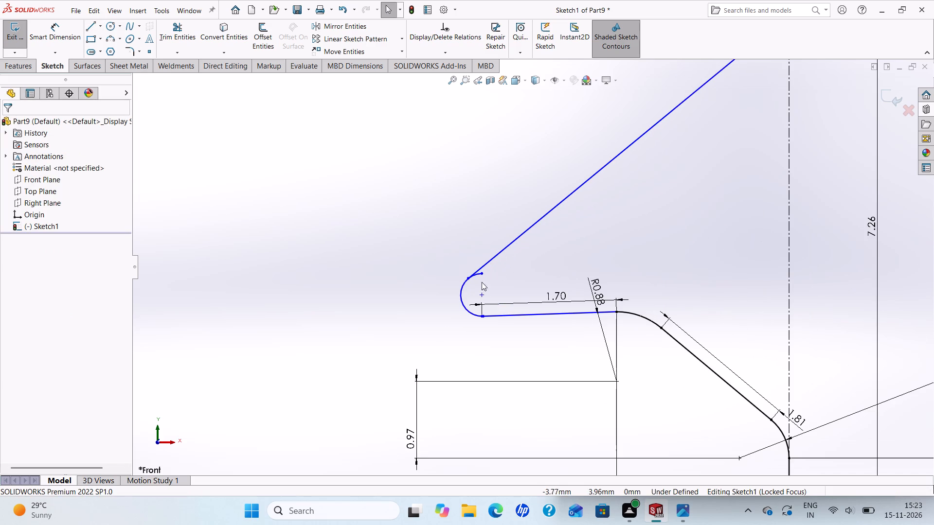
ctrl+click(483, 266)
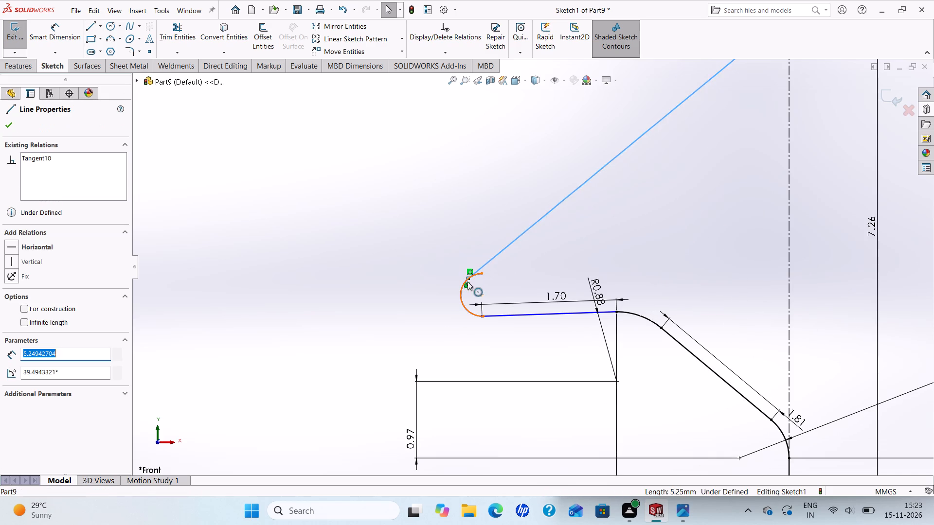
ctrl+click(462, 300)
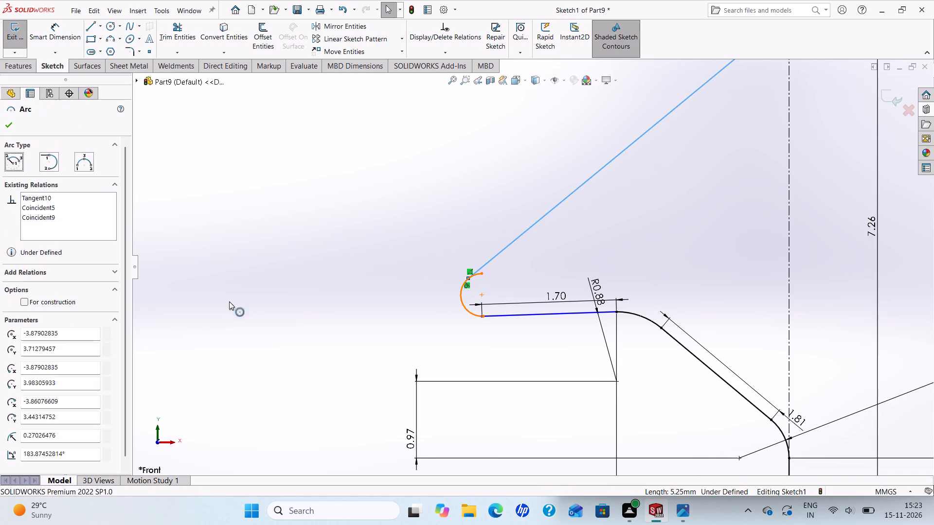
click(7, 297)
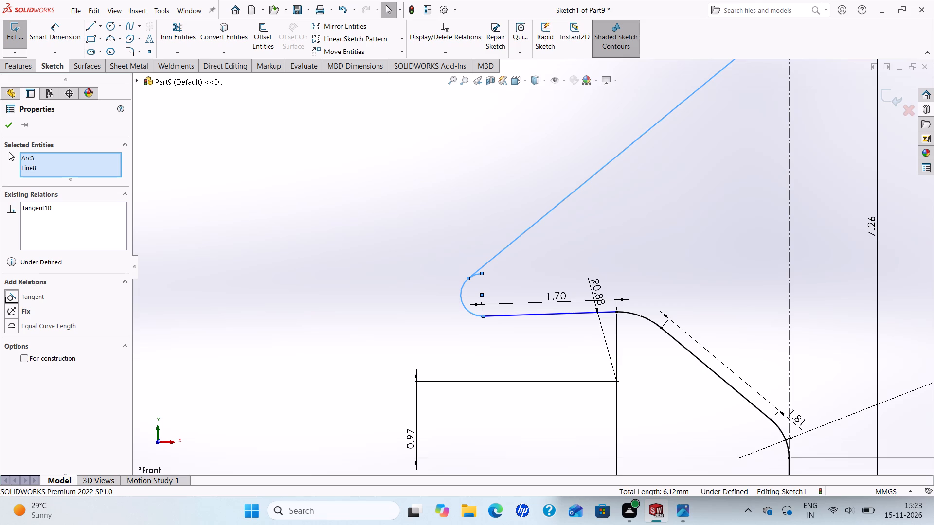
click(8, 127)
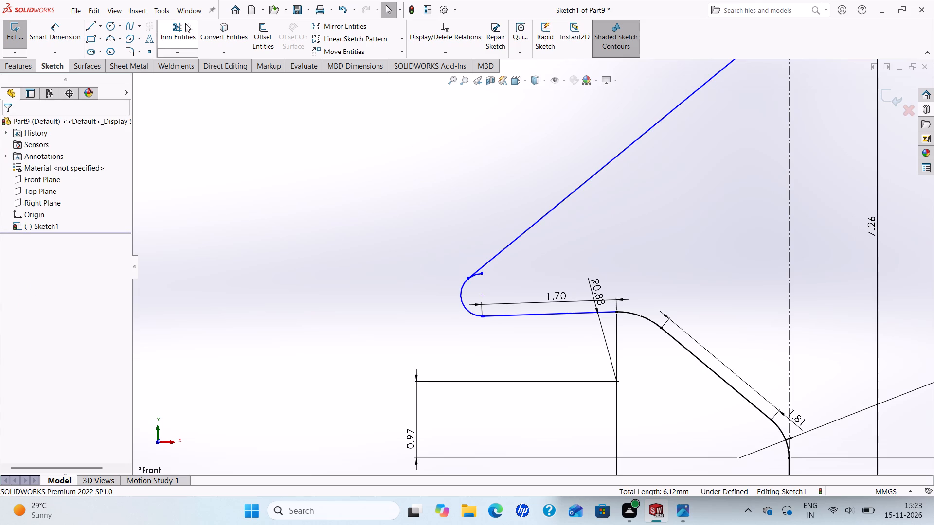
Trim off the short leftover piece of the end arc beyond its junction with the sloped line.
click(178, 23)
scroll(526, 296, down, 5)
scroll(480, 249, down, 4)
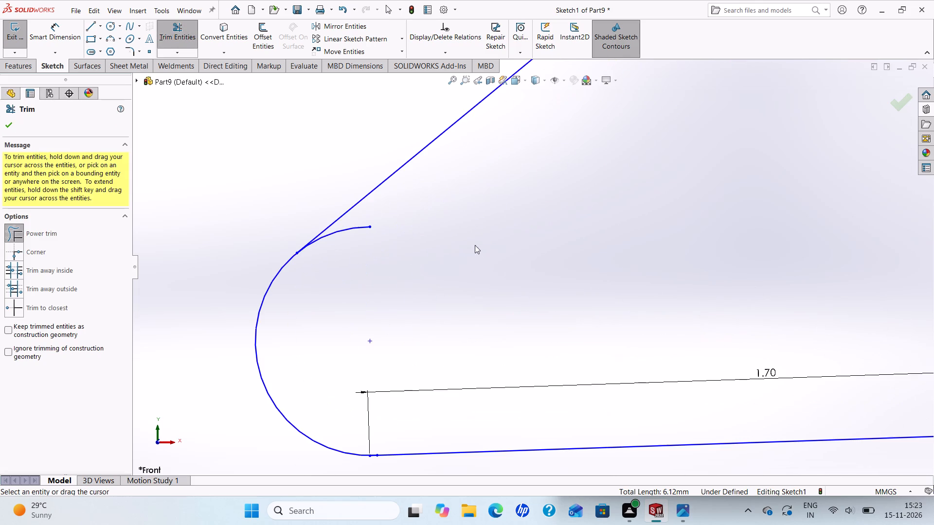
drag(402, 201, 341, 253)
scroll(344, 247, up, 5)
scroll(409, 248, up, 6)
scroll(515, 229, up, 3)
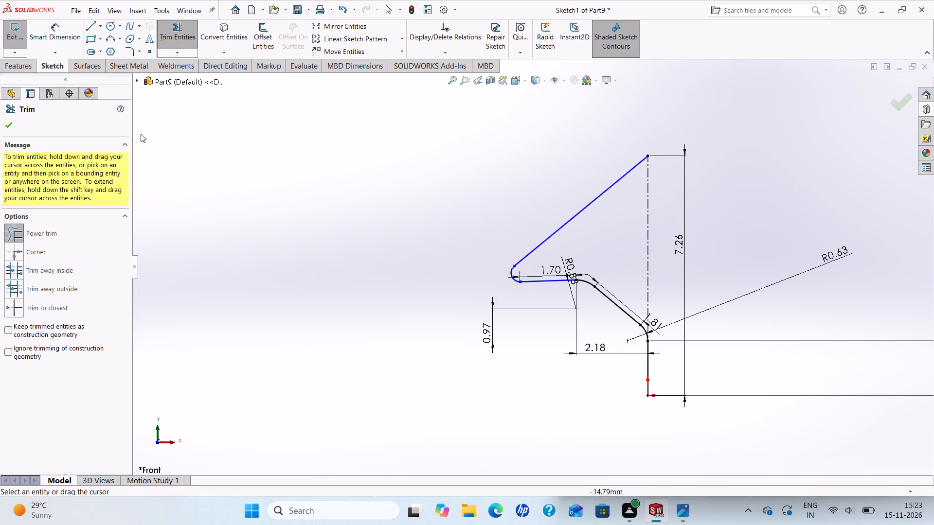
click(4, 122)
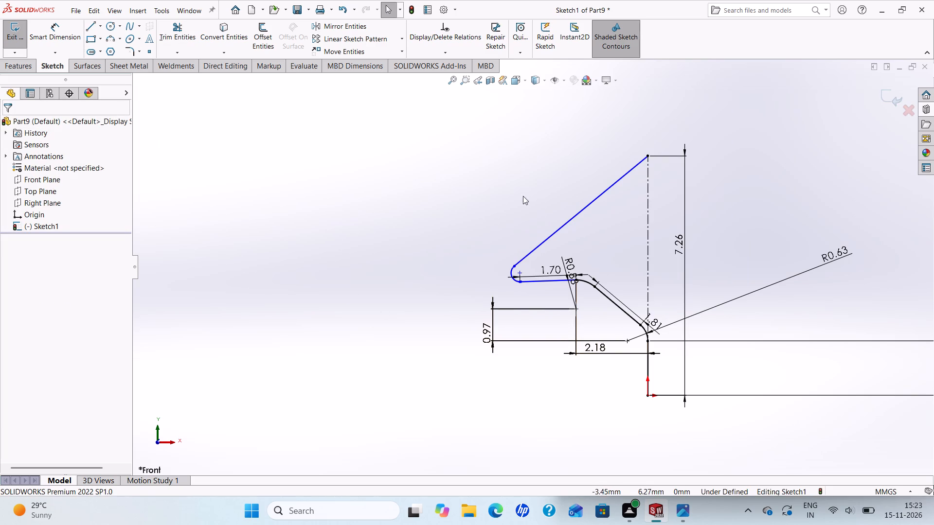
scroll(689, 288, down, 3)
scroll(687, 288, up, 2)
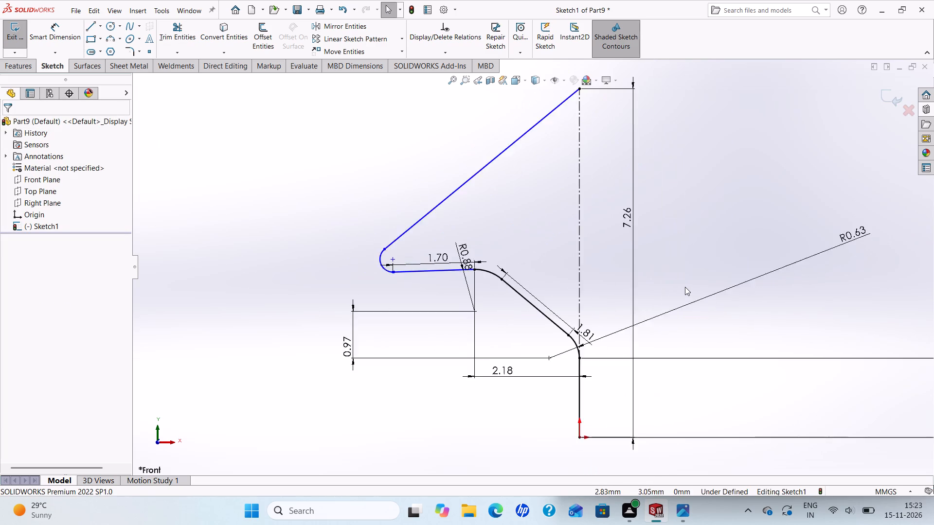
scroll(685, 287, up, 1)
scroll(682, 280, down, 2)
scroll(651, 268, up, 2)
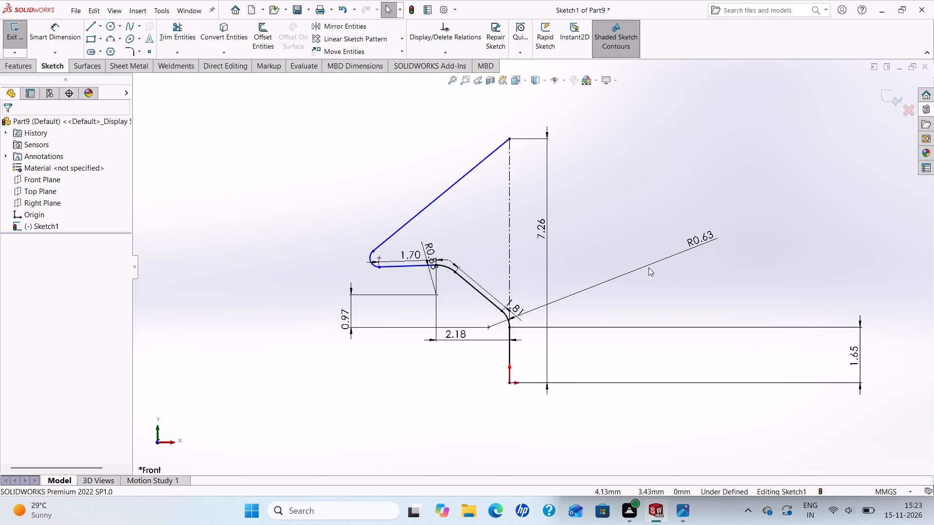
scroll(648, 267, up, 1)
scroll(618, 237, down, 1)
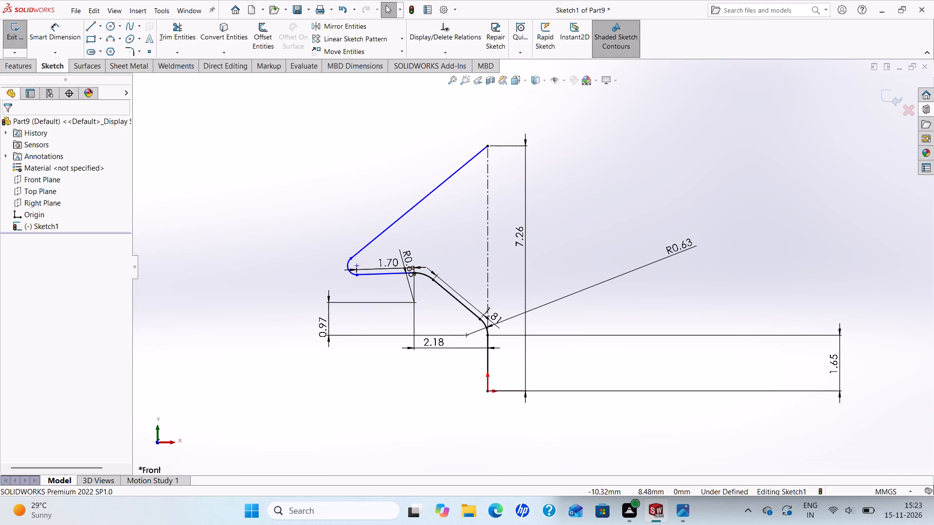
Dimension the sloped line's length and set it to 4.97 mm.
click(57, 30)
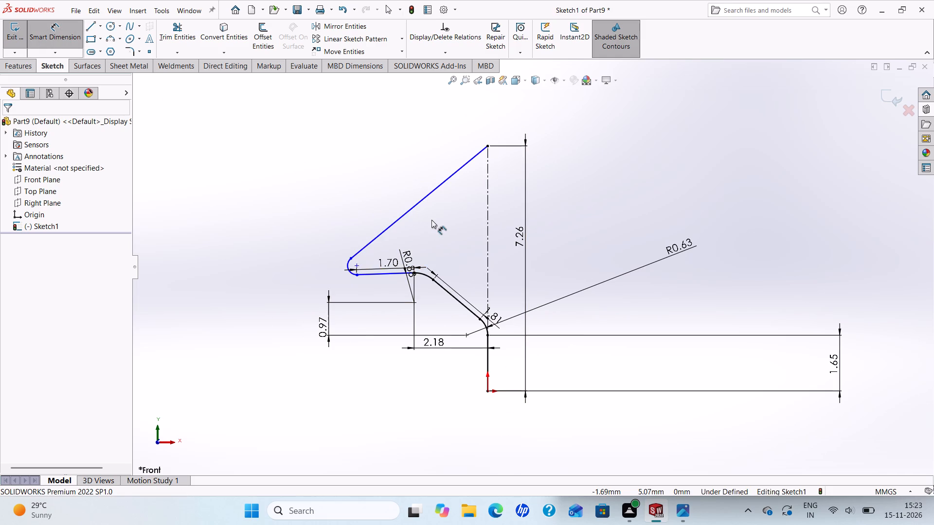
scroll(431, 220, down, 4)
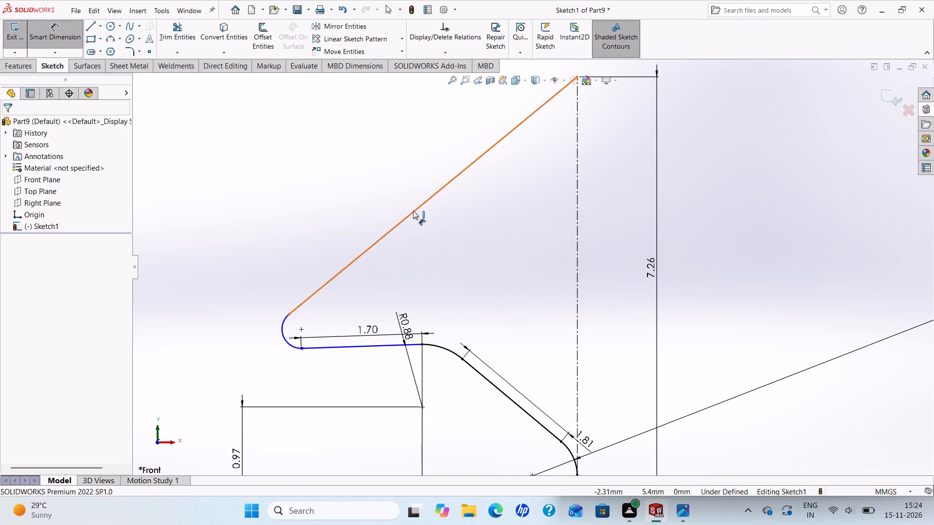
click(413, 210)
click(387, 173)
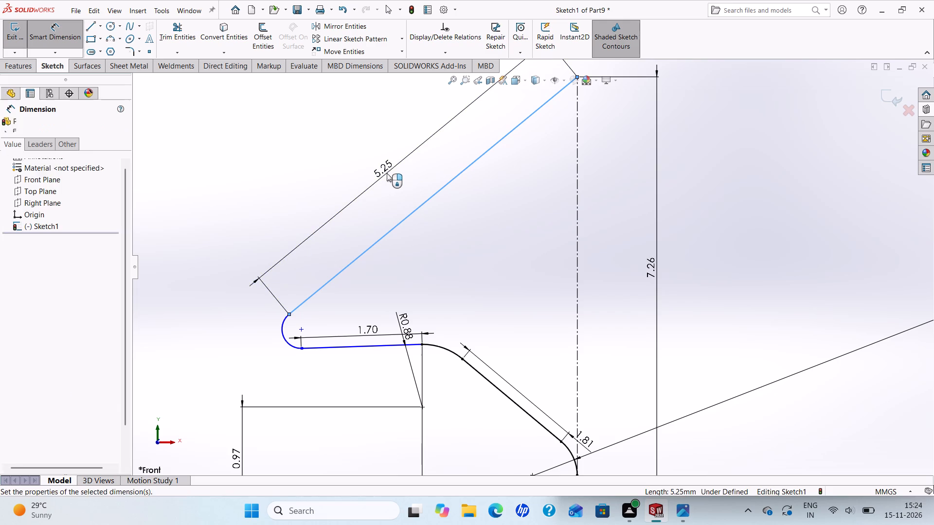
scroll(401, 190, up, 3)
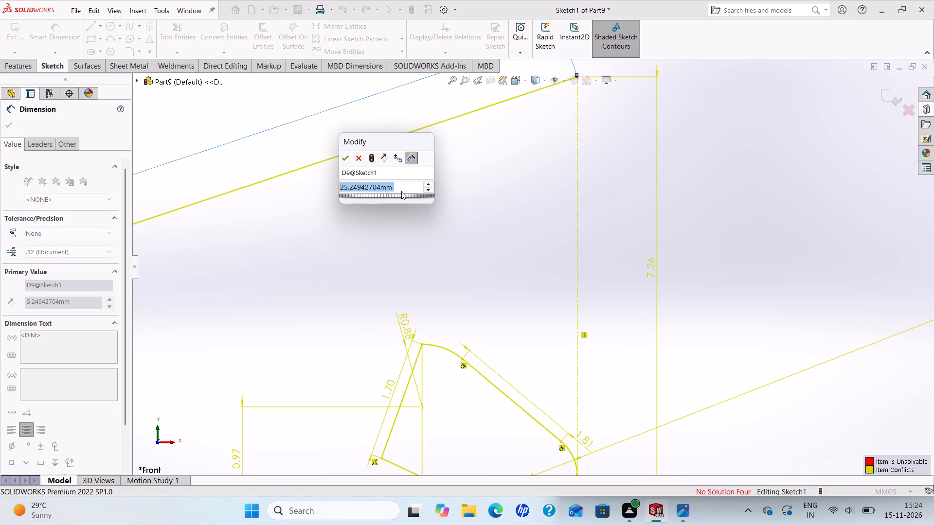
scroll(401, 191, down, 3)
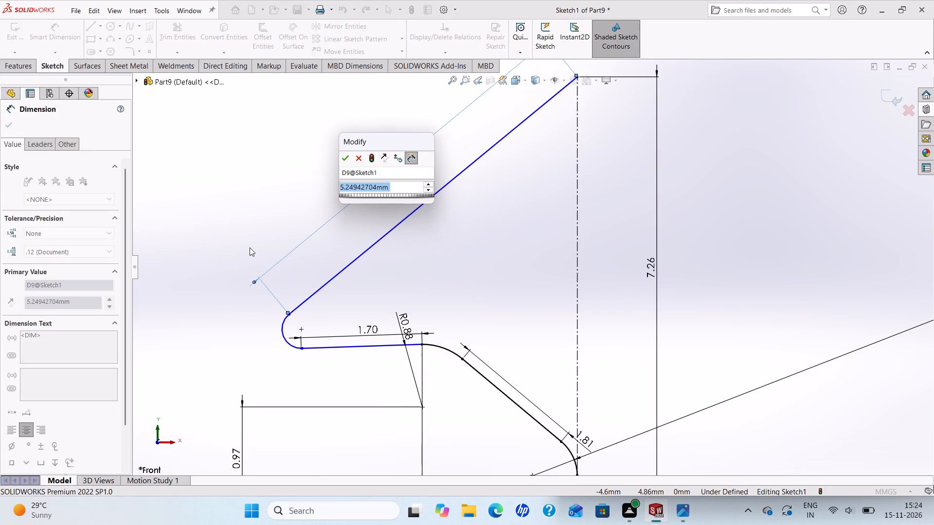
text(4.97)
key(Return)
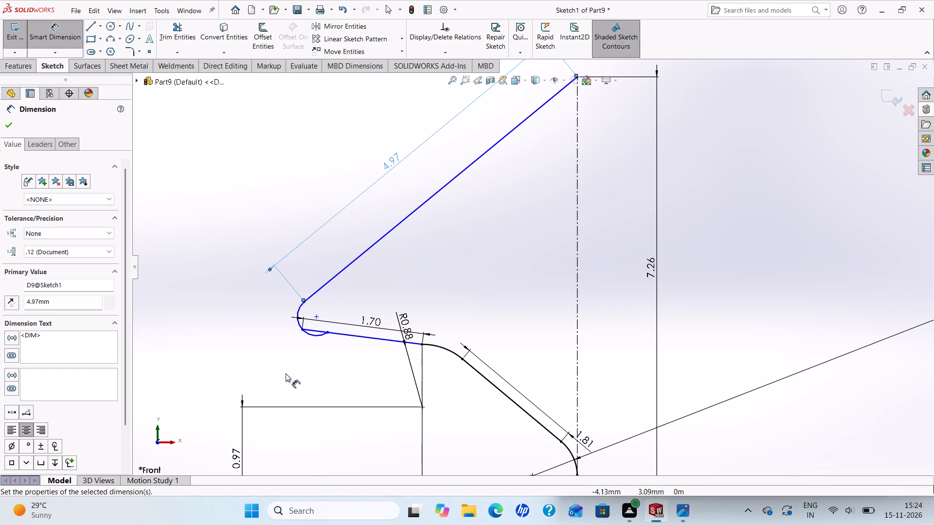
scroll(339, 349, up, 3)
scroll(398, 304, down, 2)
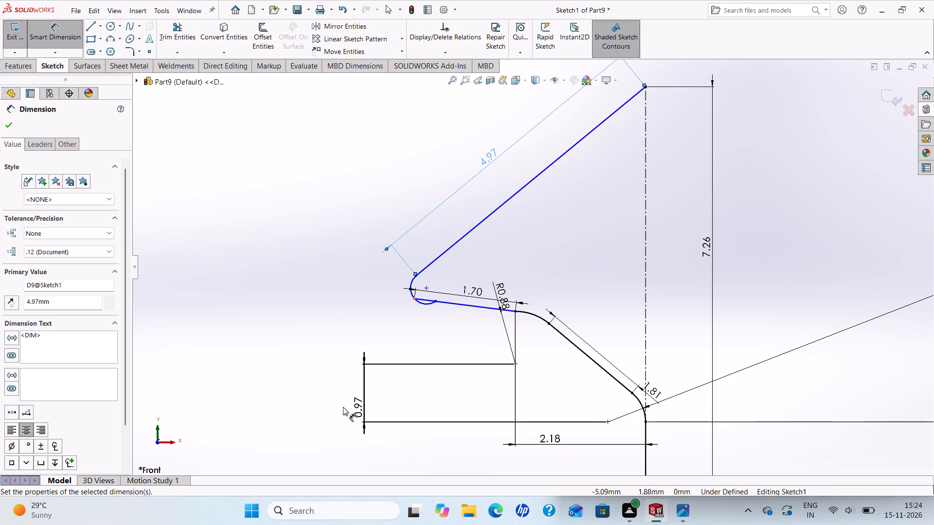
click(4, 121)
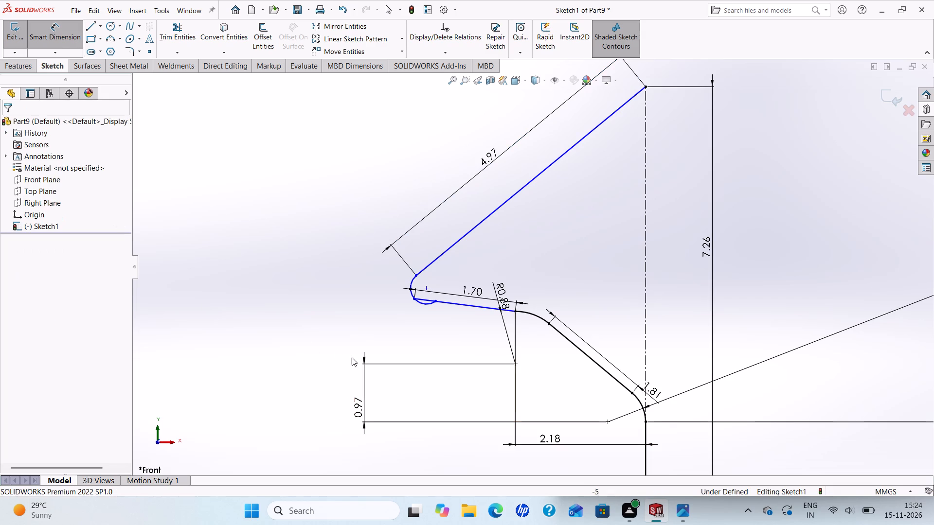
Apply a tangent relation between the end arc and the adjoining 1.70 mm line.
ctrl+click(445, 304)
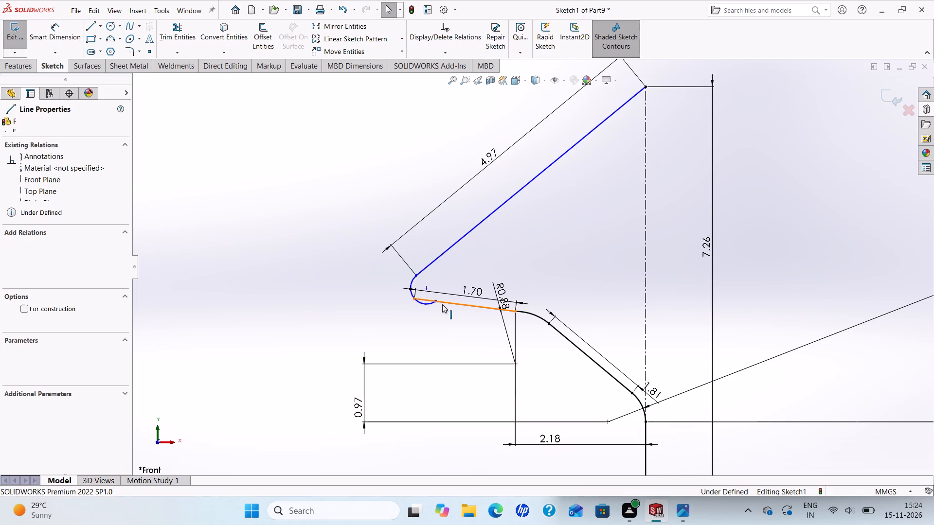
ctrl+click(427, 305)
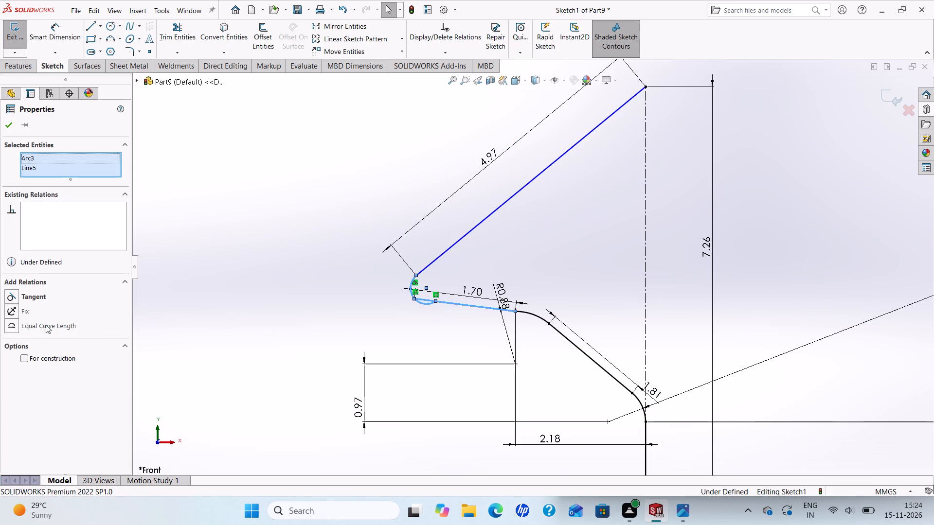
click(9, 298)
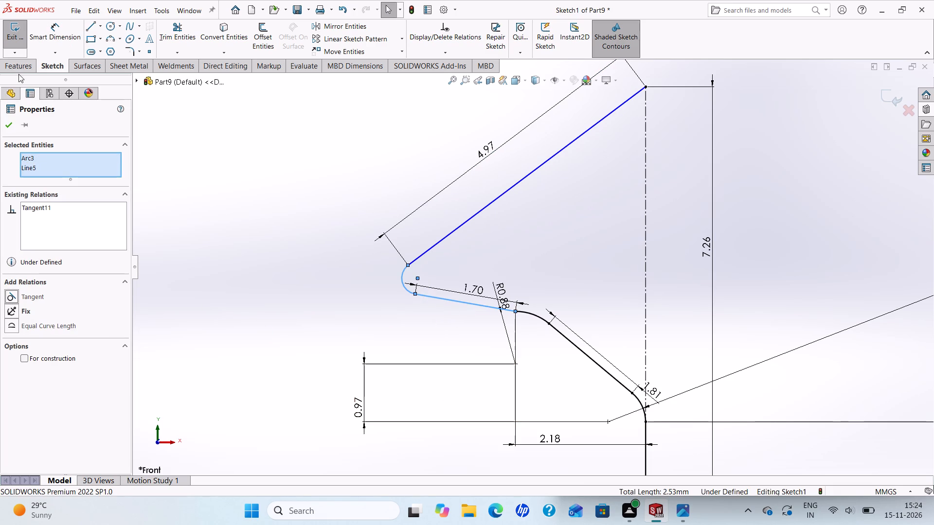
click(2, 120)
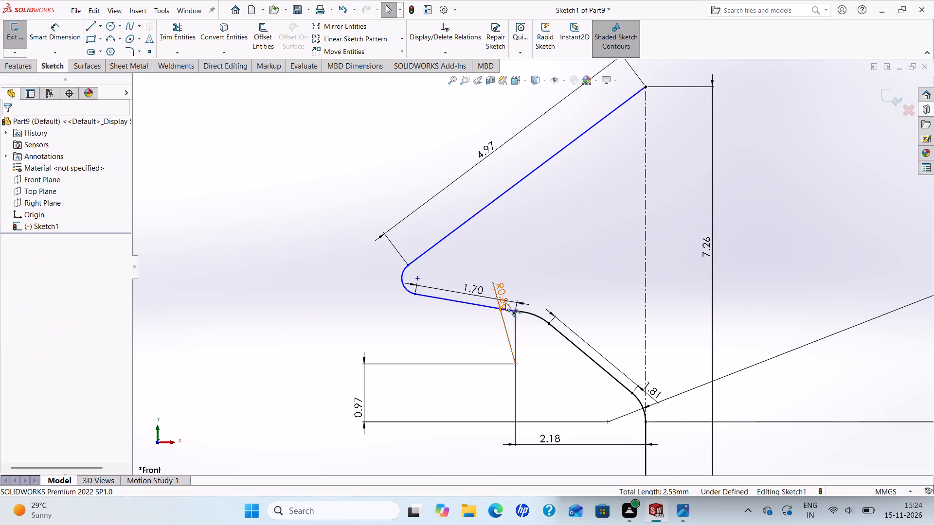
Delete the 7.26 mm height dimension and the vertical centerline it belongs to.
scroll(470, 299, up, 2)
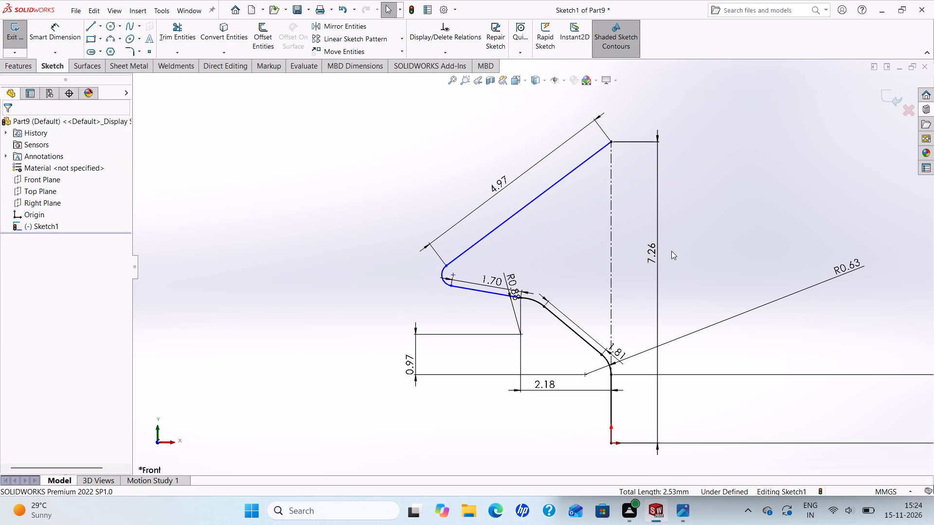
click(650, 253)
key(Delete)
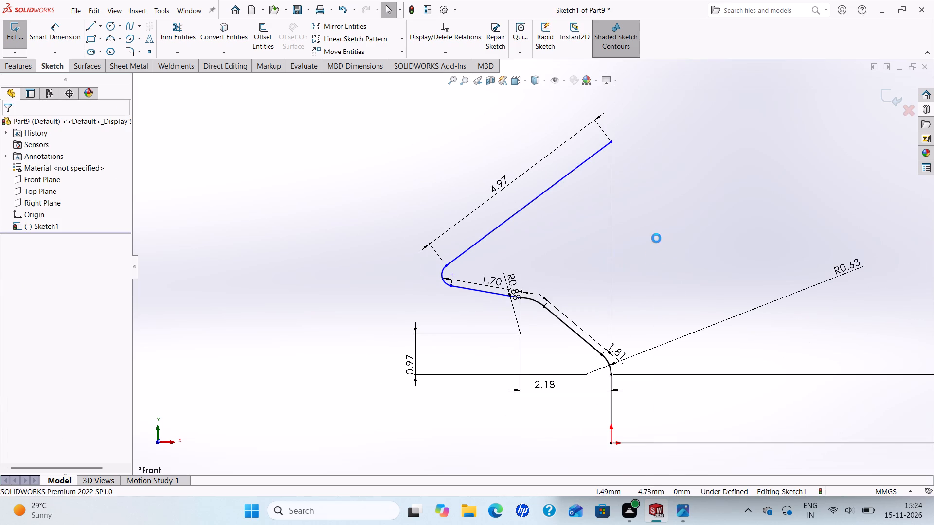
click(610, 242)
key(Delete)
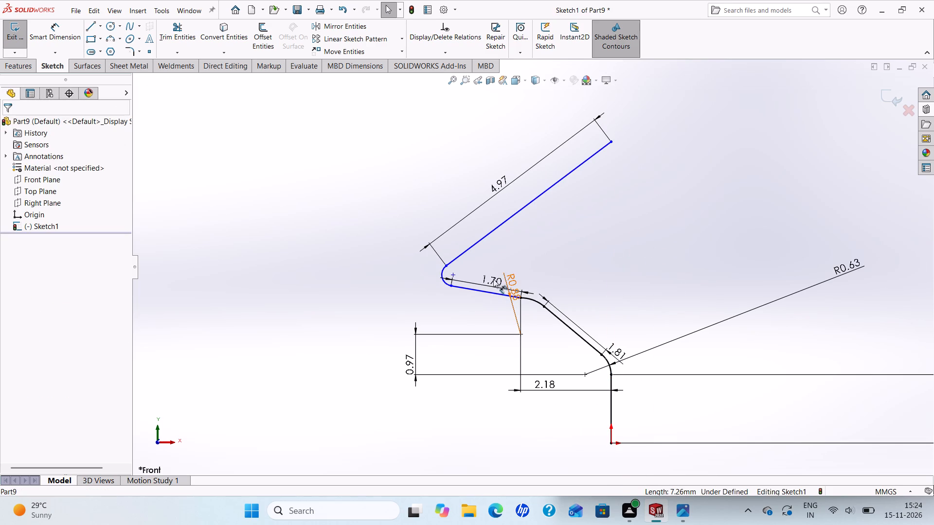
Set the sloped line's length dimension to 5.26 mm.
click(495, 184)
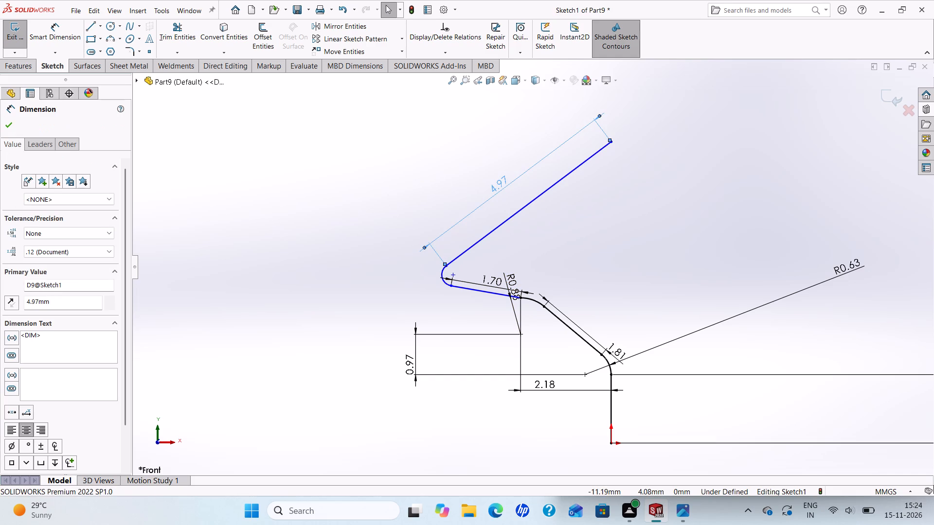
drag(57, 300, 0, 319)
text(5.)
text(26)
key(Return)
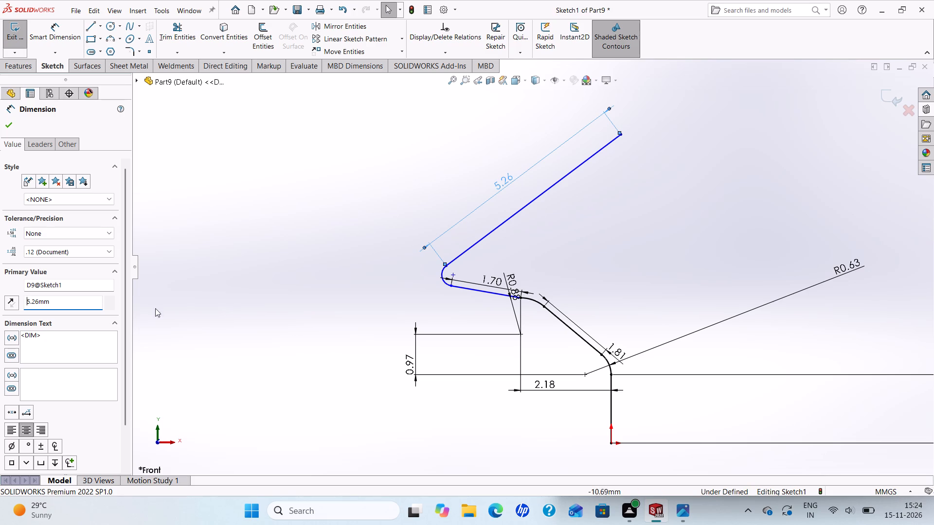
click(10, 130)
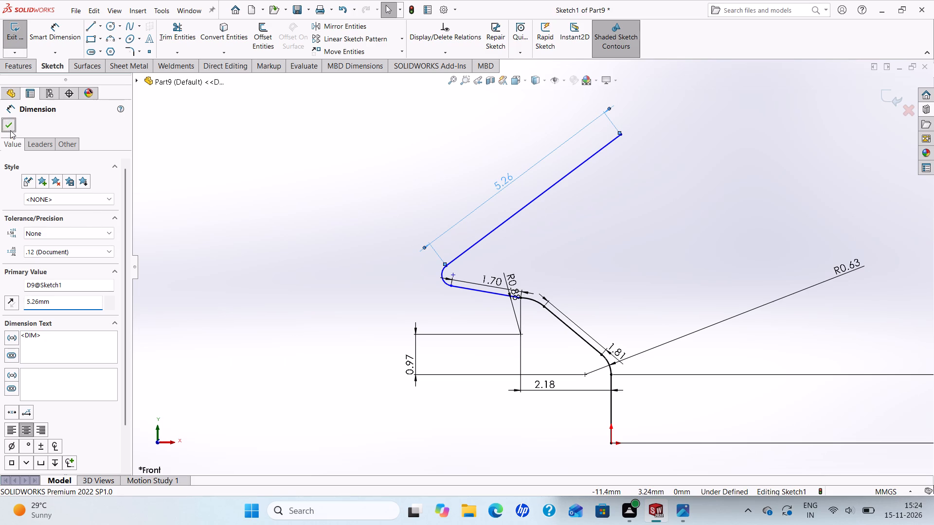
Offset the entire bent path chain by 0.13 mm toward the inside of the rounded end, adding the offset dimension.
scroll(563, 278, down, 1)
scroll(544, 266, up, 1)
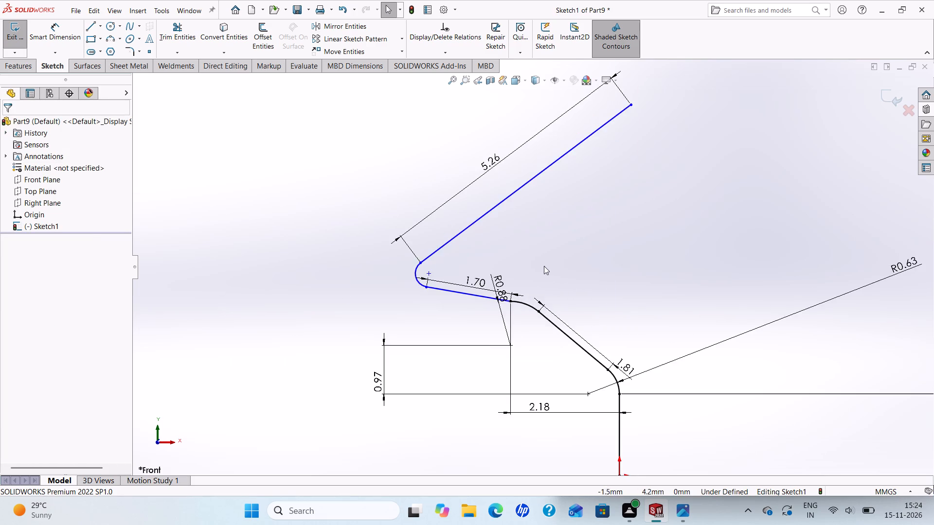
scroll(544, 266, up, 2)
scroll(596, 280, down, 2)
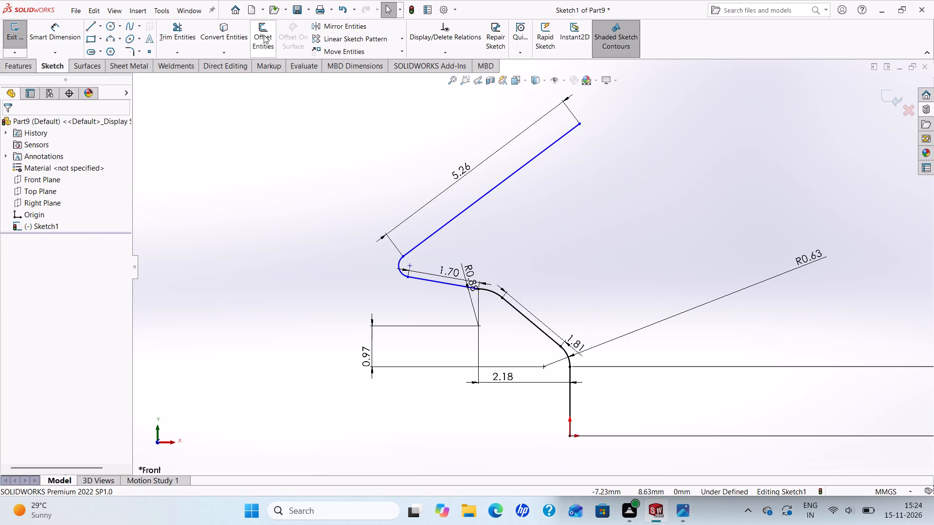
click(264, 35)
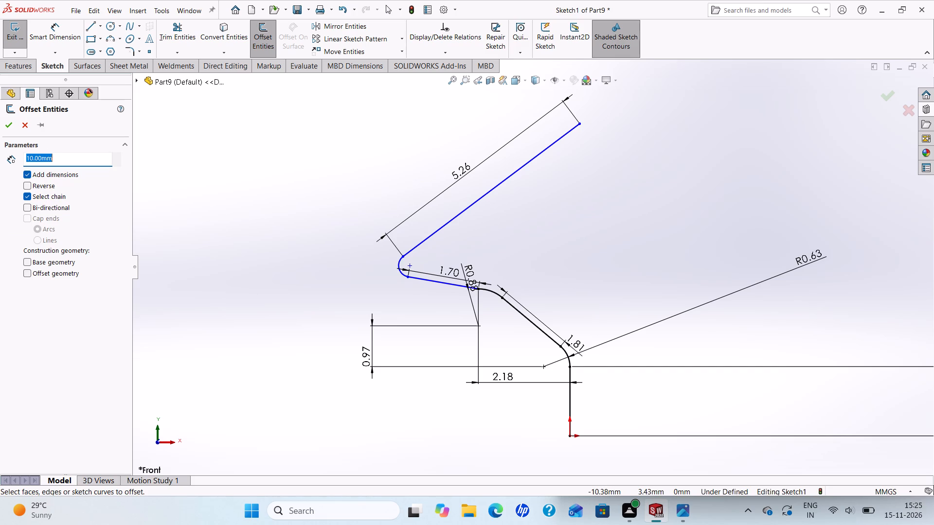
text(1.3)
key(Return)
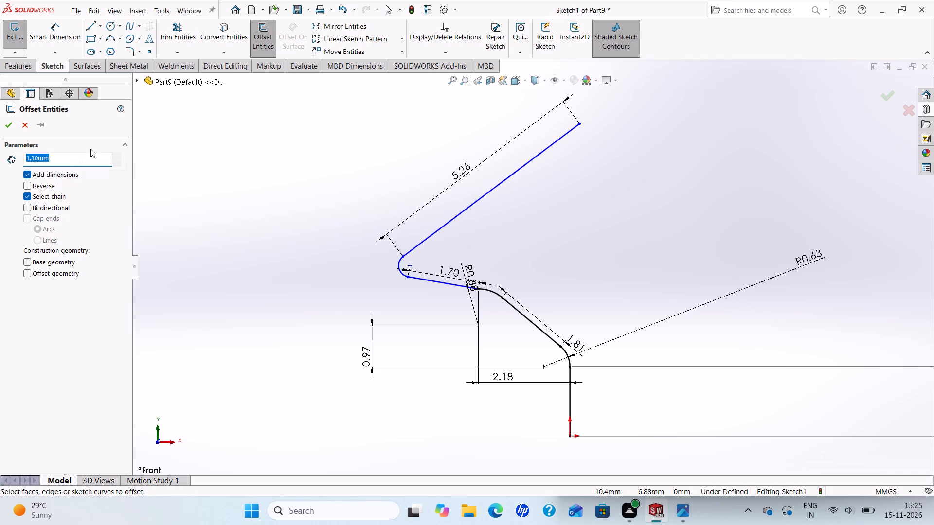
text(0.3)
key(Return)
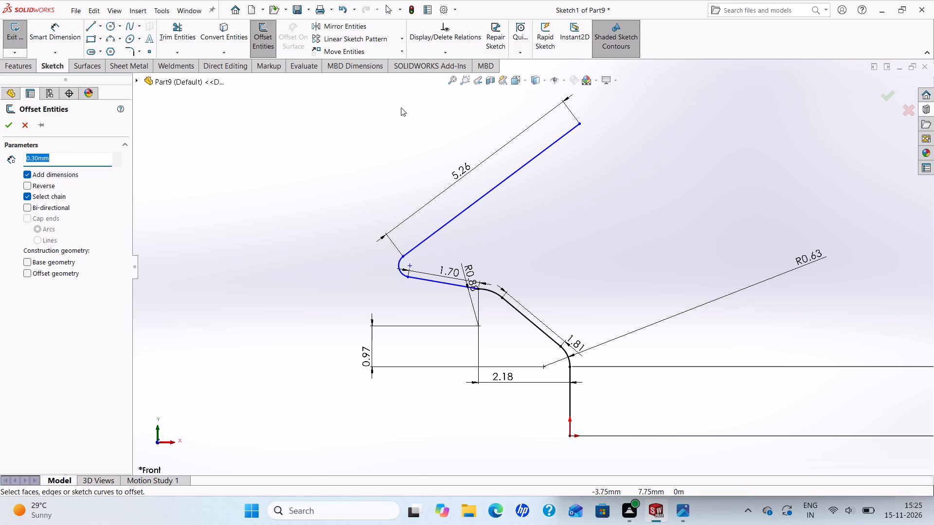
click(458, 213)
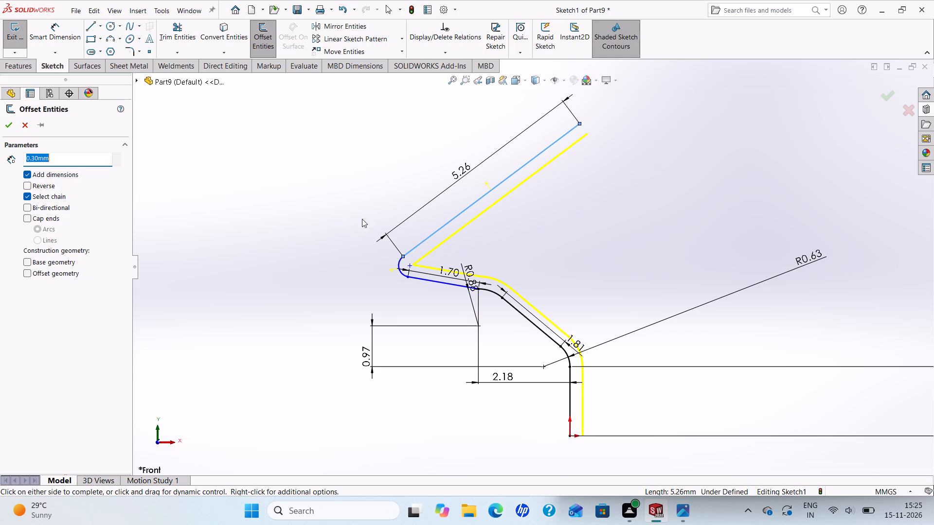
text(0.13)
key(Return)
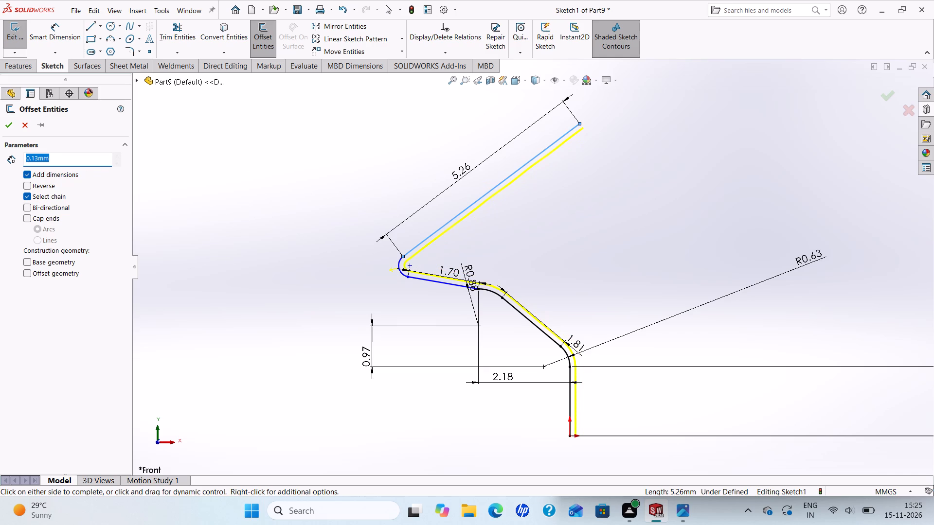
click(7, 124)
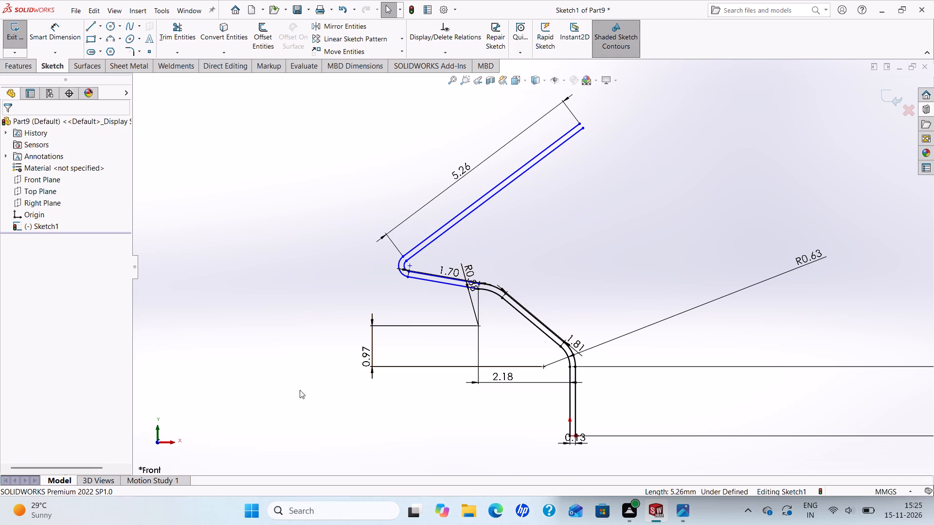
Close the profile's lower end with a 0.13 mm horizontal line from the origin to the offset vertical line's endpoint.
scroll(429, 293, down, 4)
scroll(448, 257, down, 4)
scroll(446, 259, up, 6)
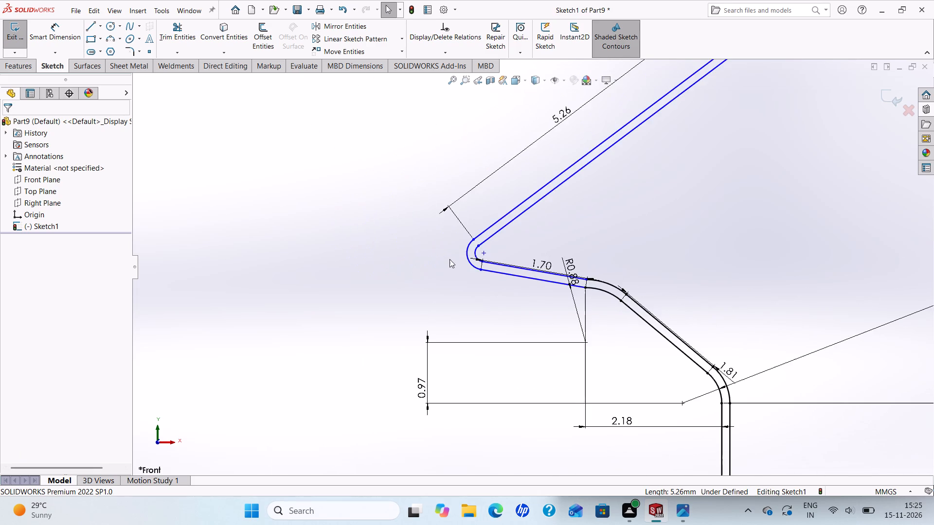
scroll(573, 294, up, 4)
scroll(647, 264, down, 3)
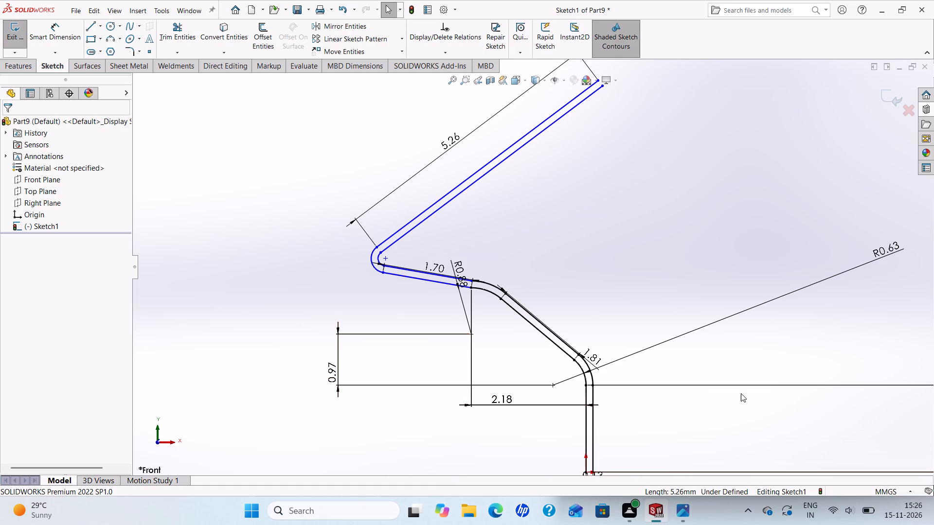
scroll(708, 380, up, 3)
scroll(705, 378, down, 3)
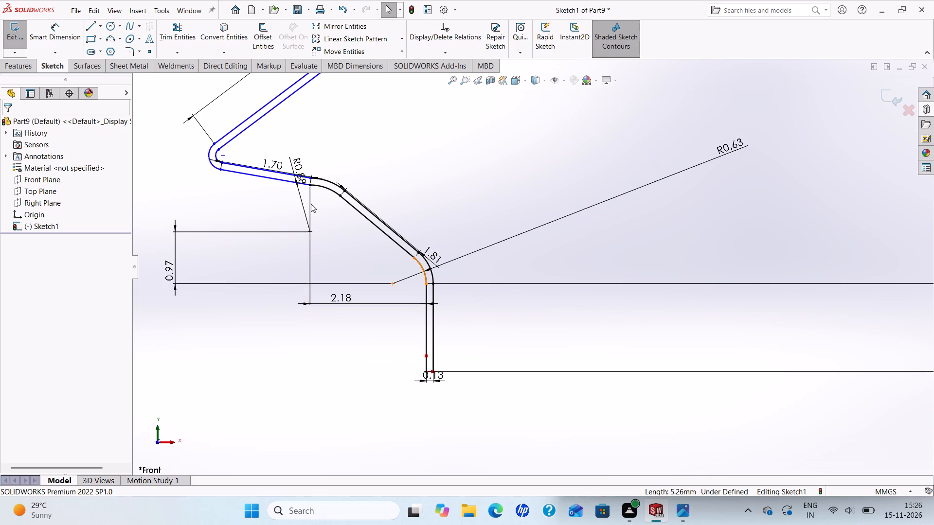
click(88, 27)
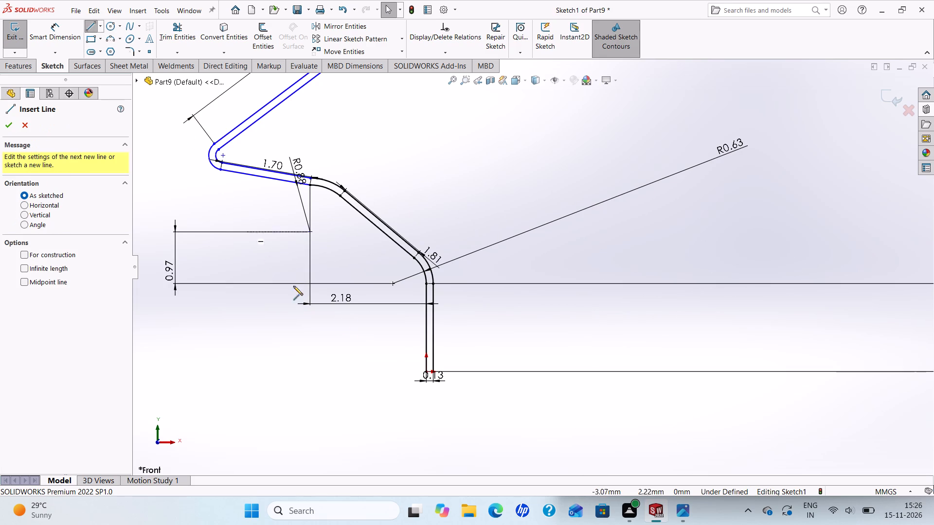
scroll(461, 332, down, 5)
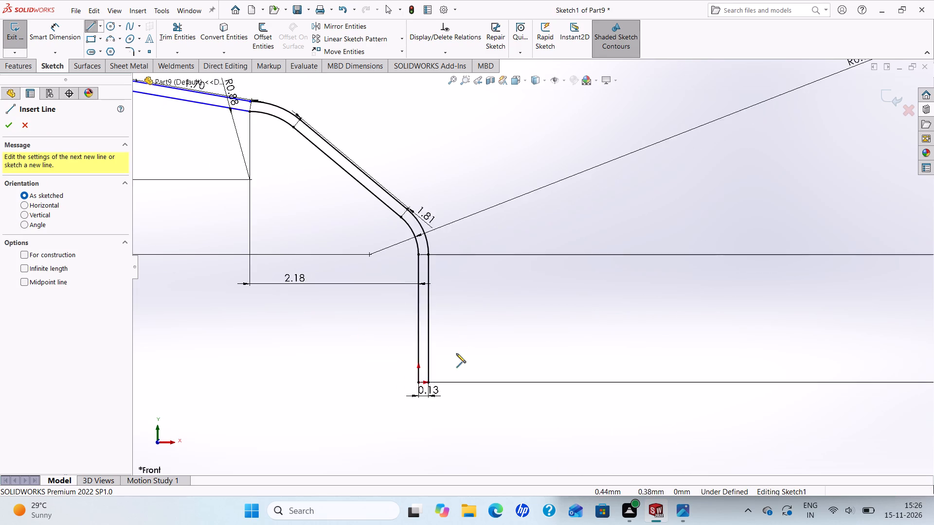
scroll(417, 358, down, 5)
click(419, 420)
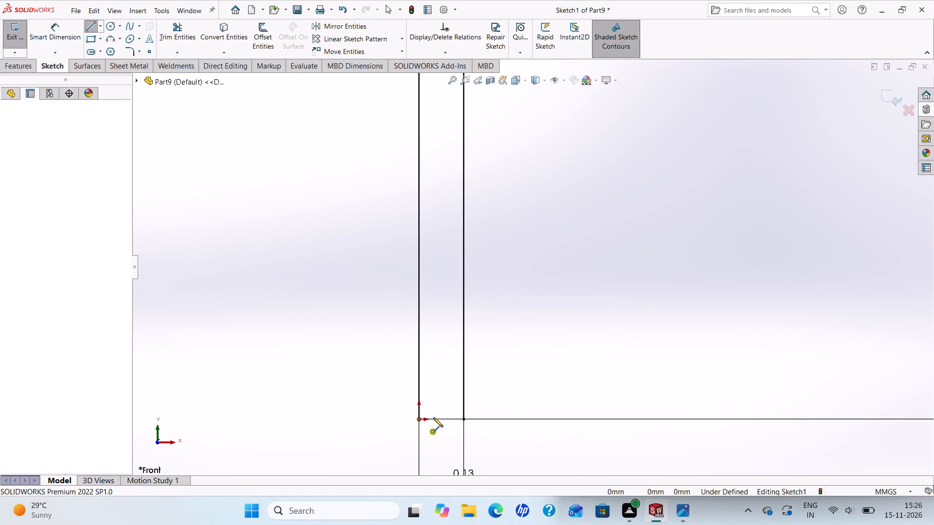
click(462, 420)
right_click(462, 420)
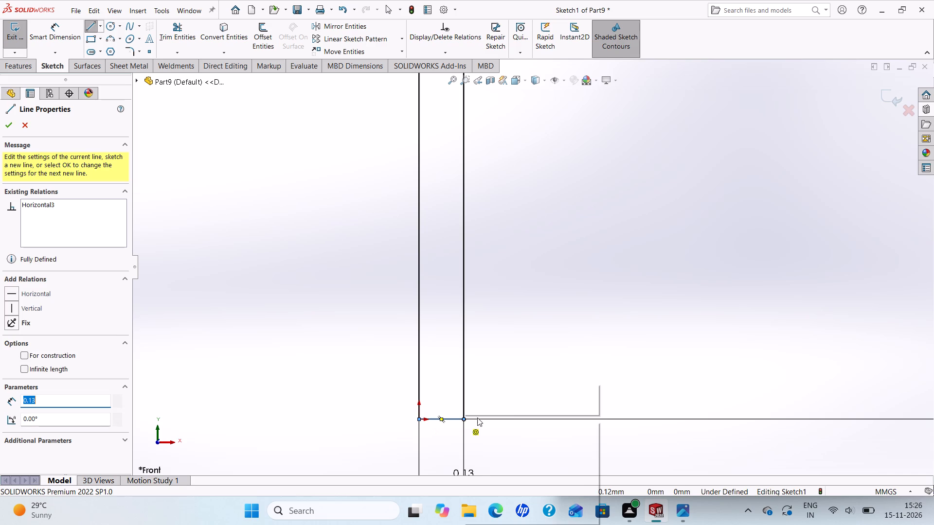
click(495, 427)
Close the free upper end of the sloped arm with a 0.13 mm line joining the two parallel lines' endpoints.
scroll(436, 269, up, 5)
scroll(467, 164, up, 3)
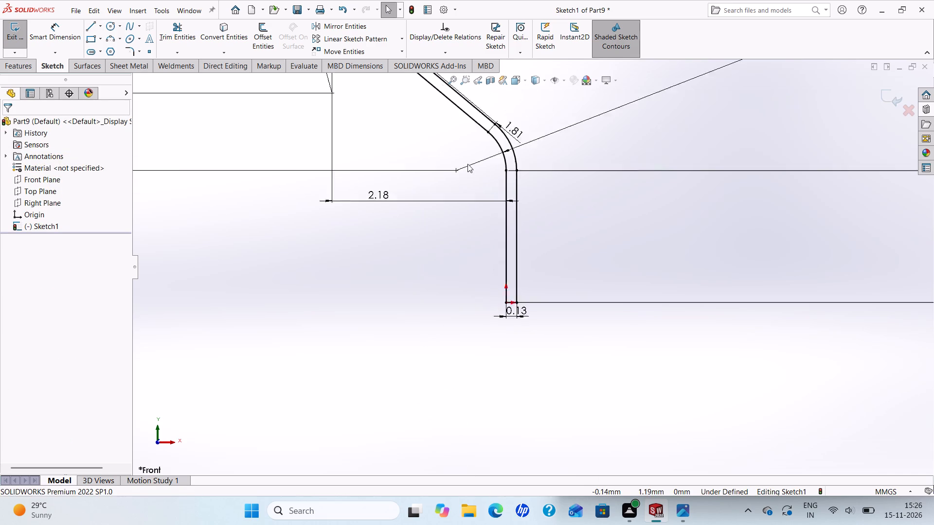
scroll(467, 164, up, 1)
scroll(509, 104, down, 3)
scroll(505, 124, up, 7)
scroll(485, 120, down, 1)
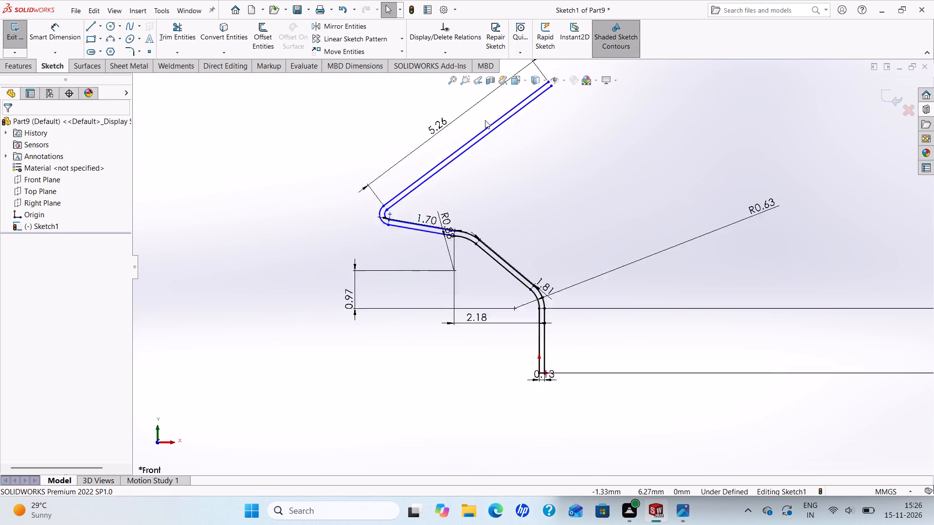
scroll(485, 120, down, 3)
scroll(622, 108, down, 3)
scroll(621, 109, up, 3)
scroll(611, 121, down, 2)
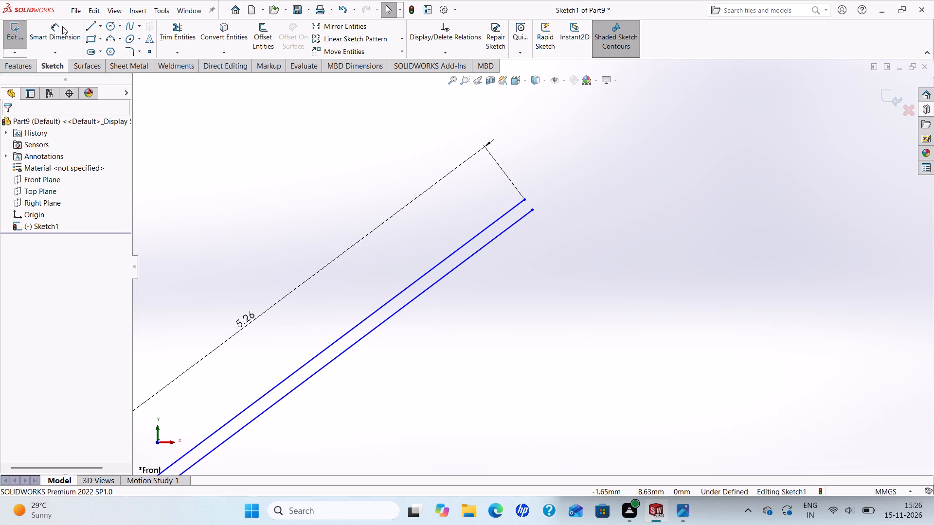
click(87, 25)
scroll(533, 181, down, 3)
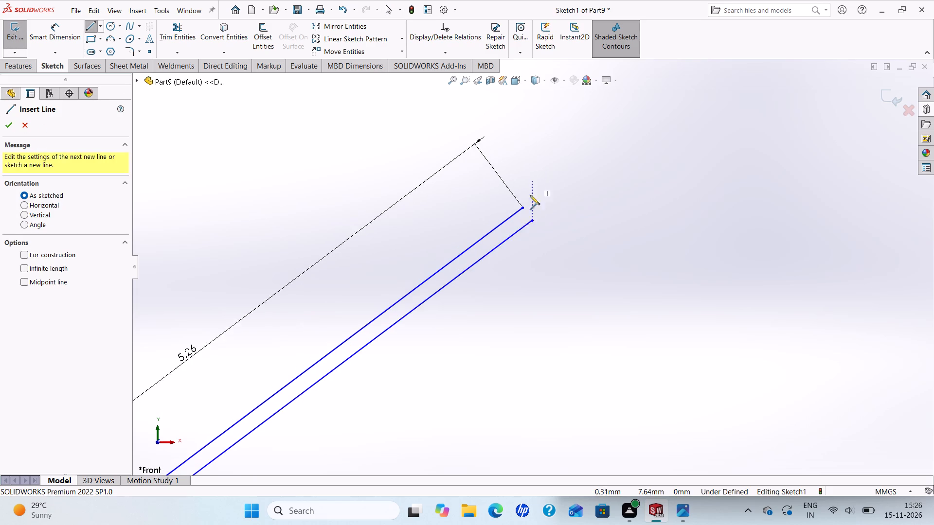
scroll(530, 195, down, 1)
click(516, 236)
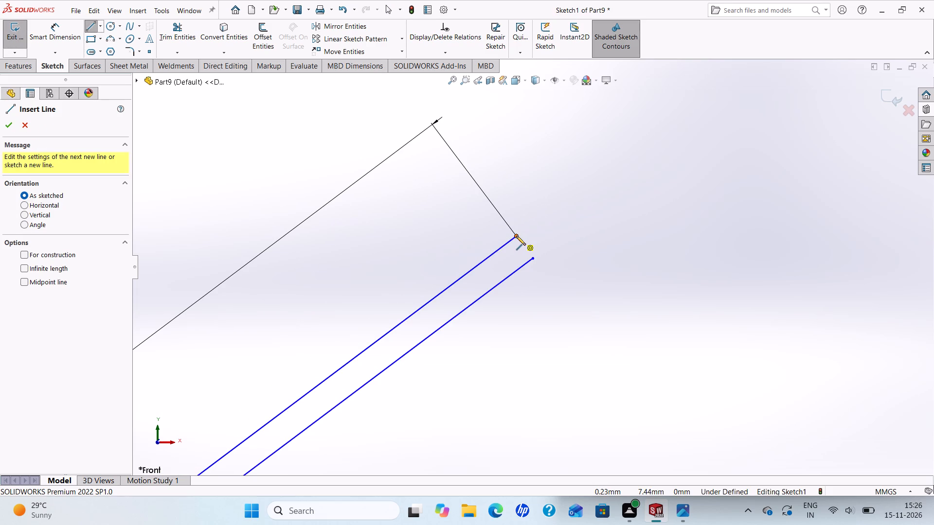
click(532, 257)
right_click(532, 257)
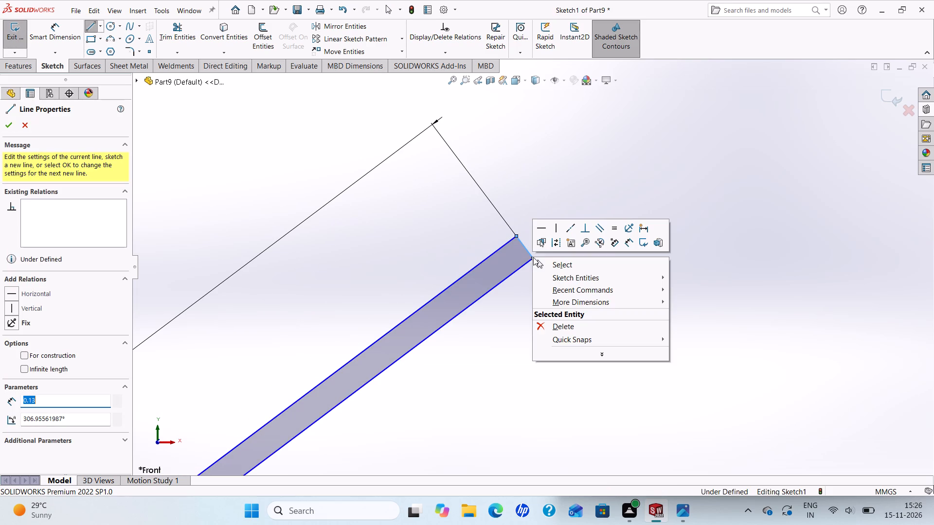
click(554, 259)
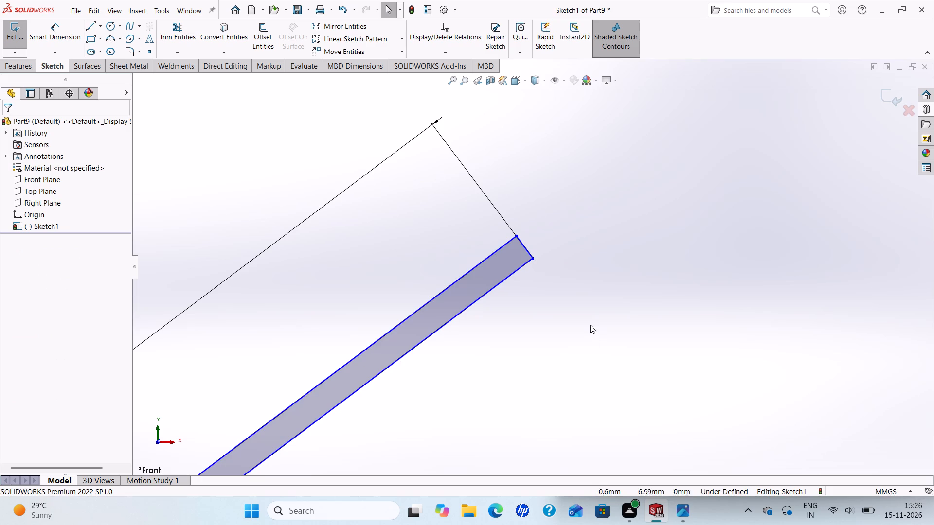
Set up an Extruded Boss/Base of the closed profile from the sketch plane, Blind, with a depth of 1 in.
scroll(432, 295, up, 5)
scroll(461, 366, up, 4)
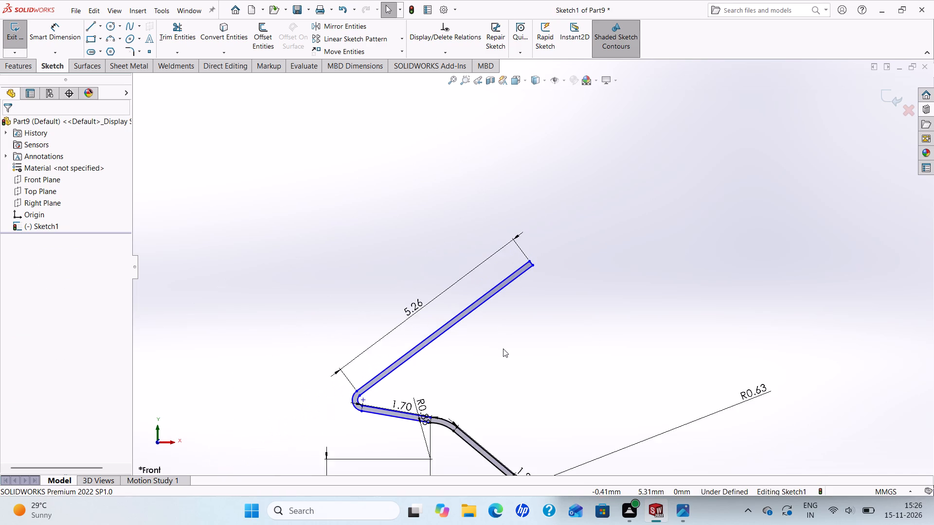
scroll(503, 349, up, 3)
scroll(554, 343, down, 3)
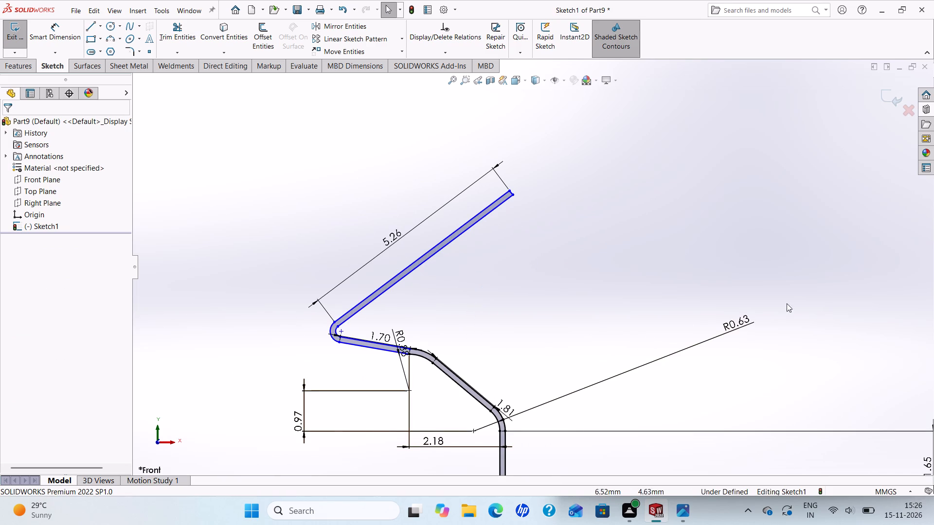
click(17, 70)
click(18, 47)
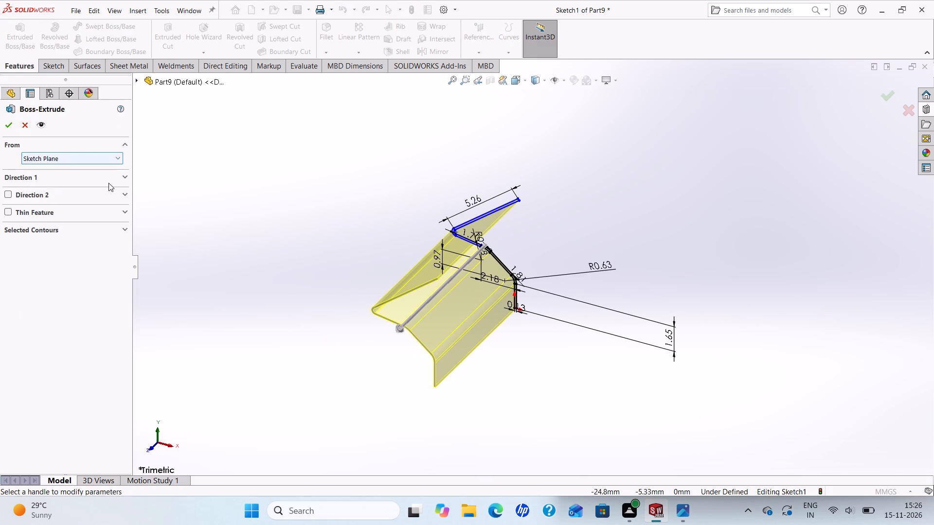
click(128, 174)
click(123, 175)
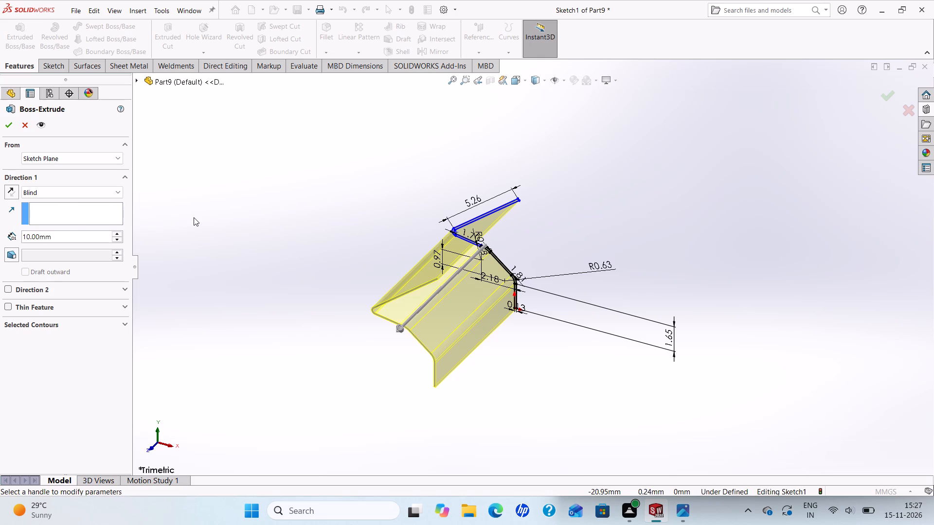
click(98, 192)
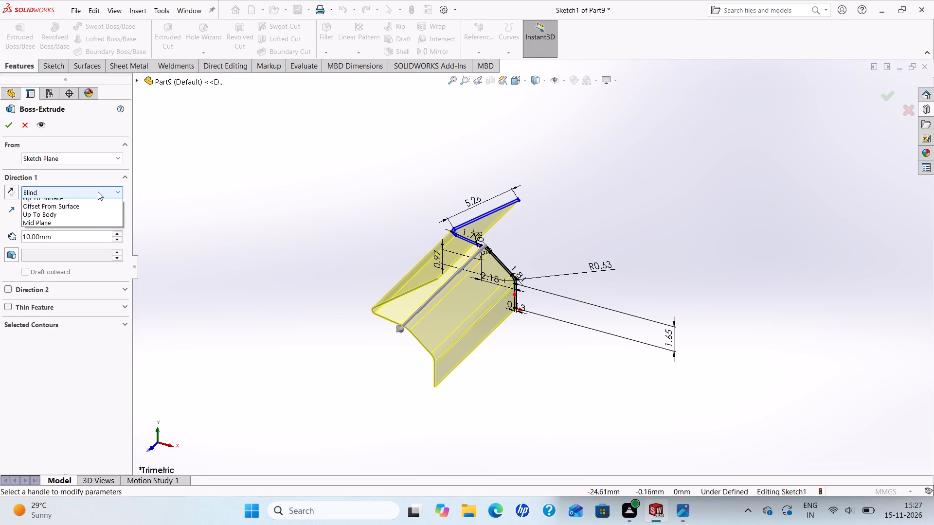
click(71, 198)
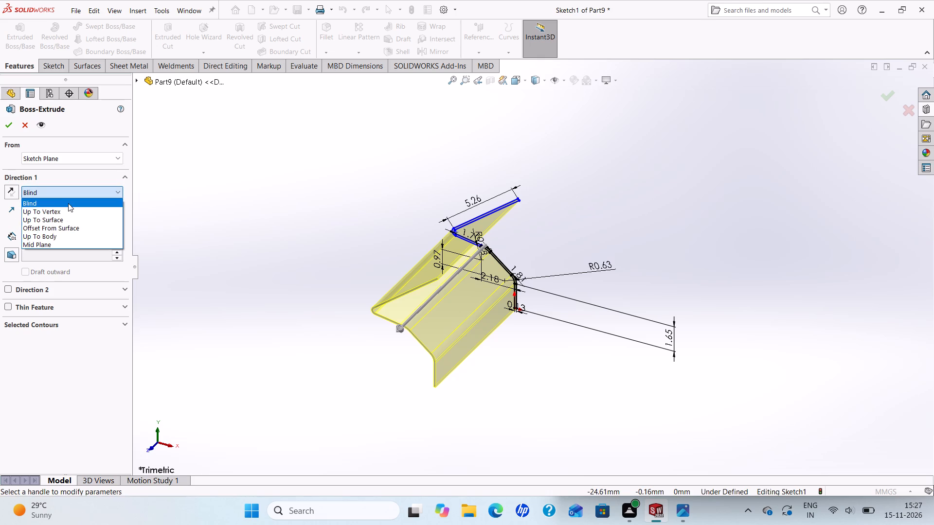
click(68, 203)
drag(66, 237, 0, 242)
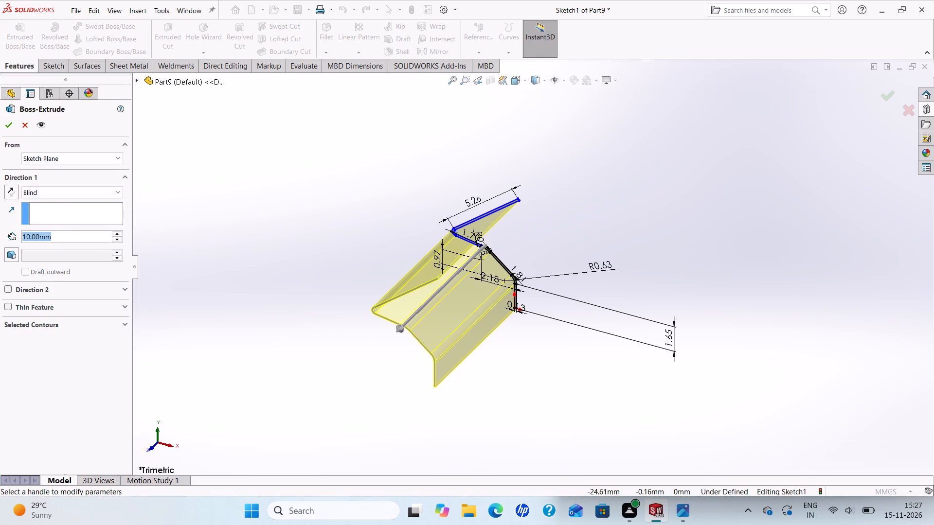
drag(0, 242, 0, 243)
key(1)
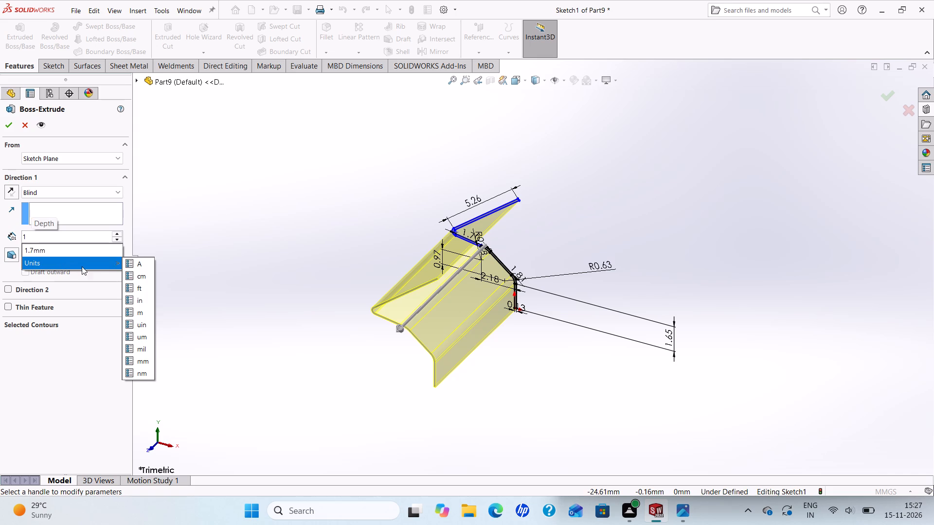
click(140, 302)
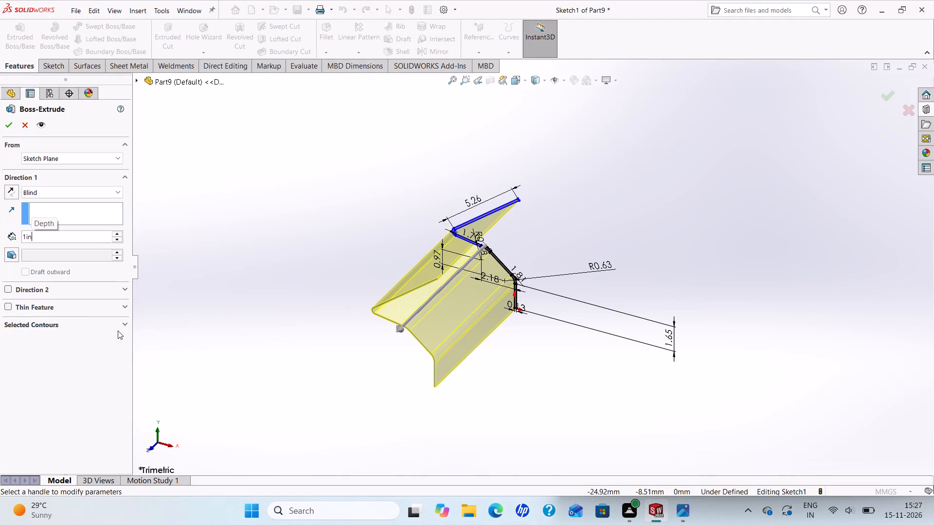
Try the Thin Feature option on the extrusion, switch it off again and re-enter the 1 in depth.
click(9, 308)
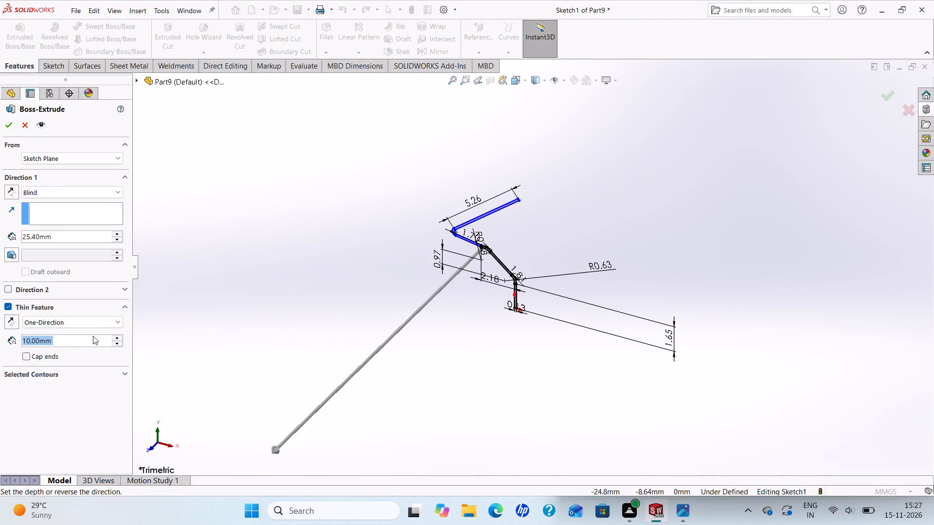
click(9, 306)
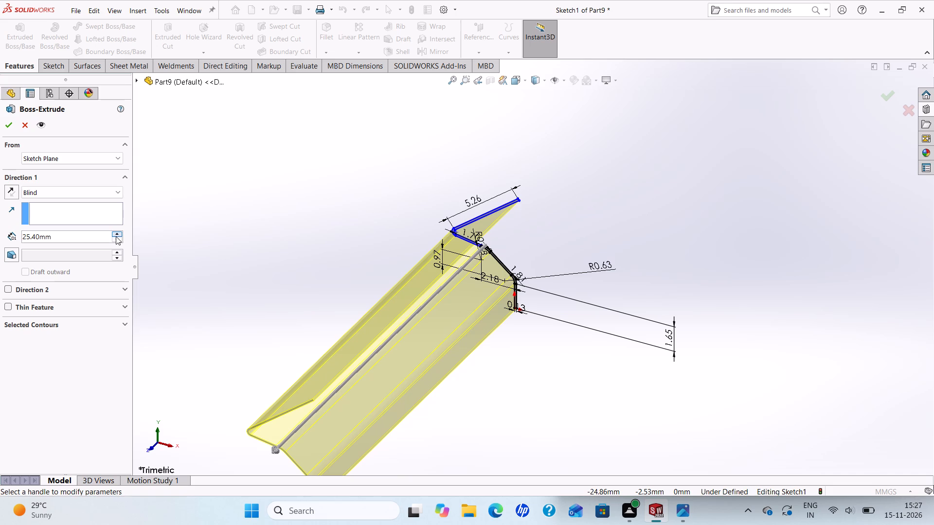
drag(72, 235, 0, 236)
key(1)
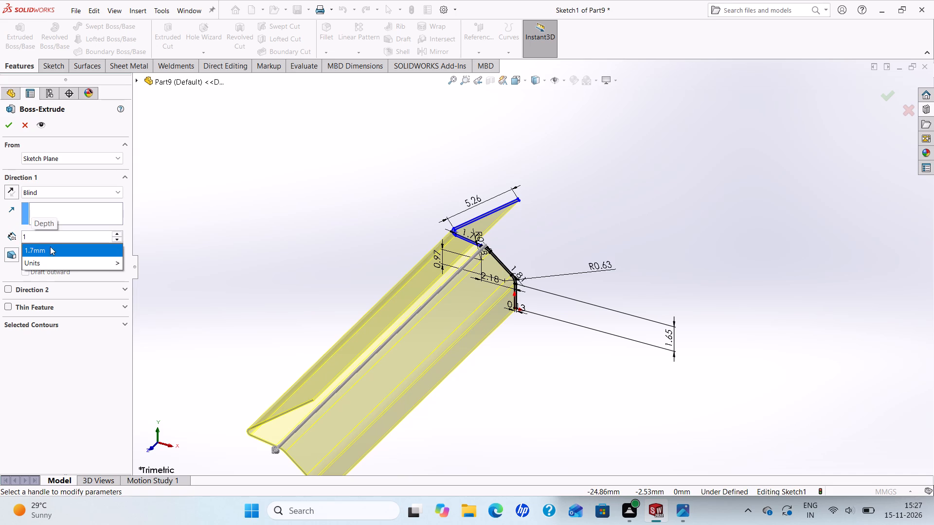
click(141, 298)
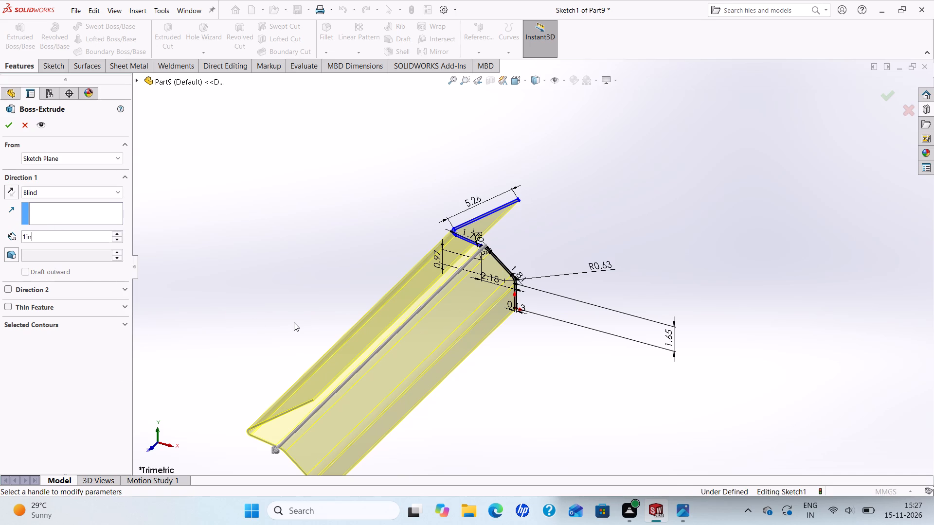
Pick the closed region between the two offset outlines as the extrusion's selected contour.
middle_drag(333, 307, 410, 307)
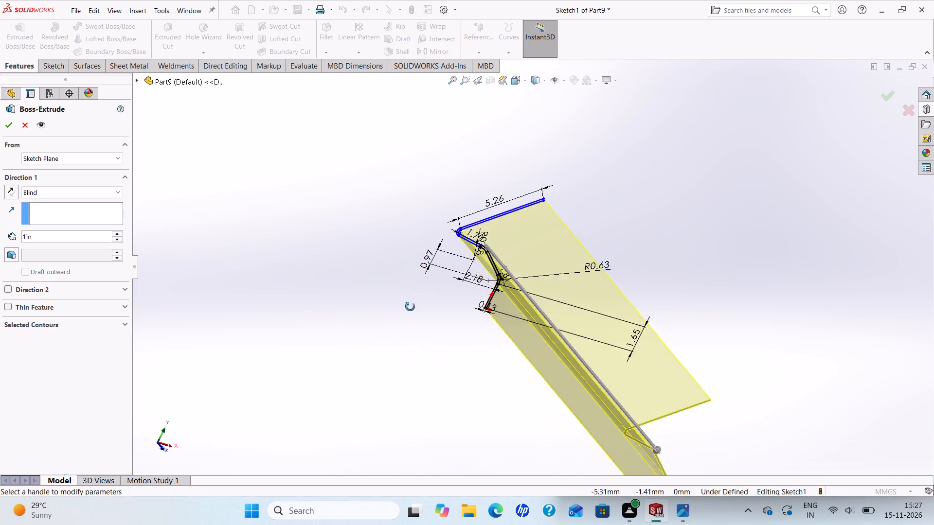
middle_drag(410, 307, 513, 286)
scroll(513, 286, up, 3)
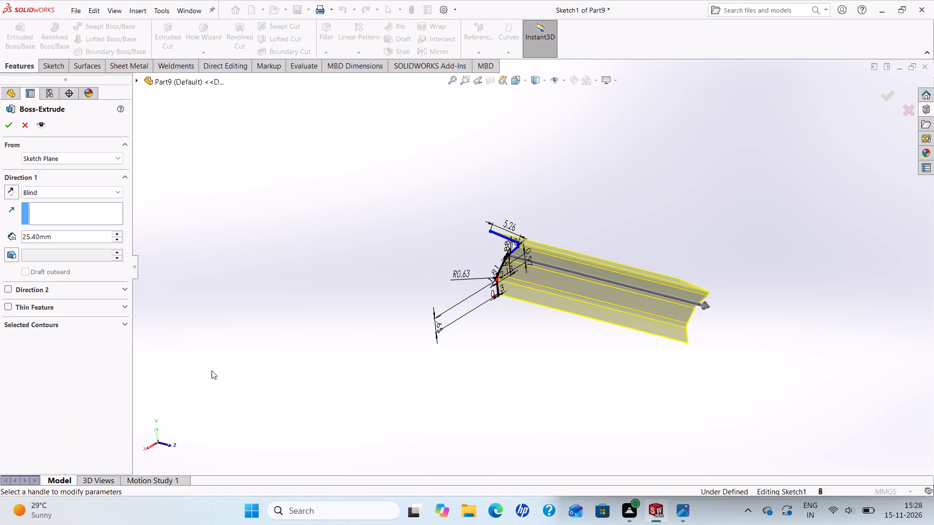
scroll(475, 259, down, 4)
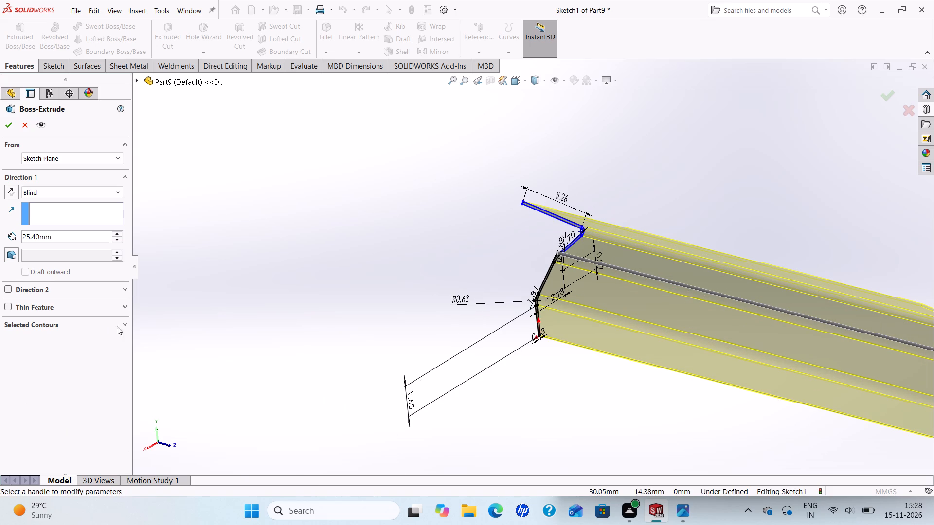
click(122, 324)
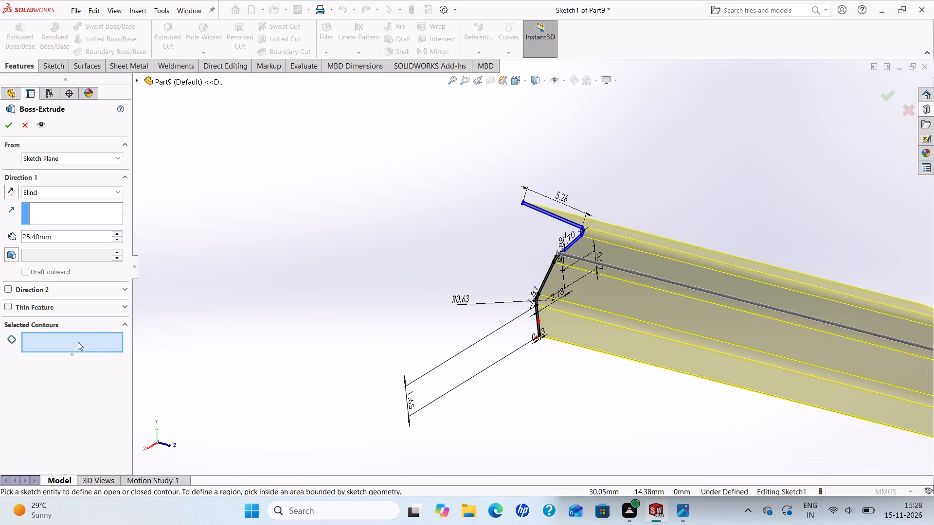
click(78, 342)
scroll(635, 254, down, 4)
scroll(519, 260, down, 4)
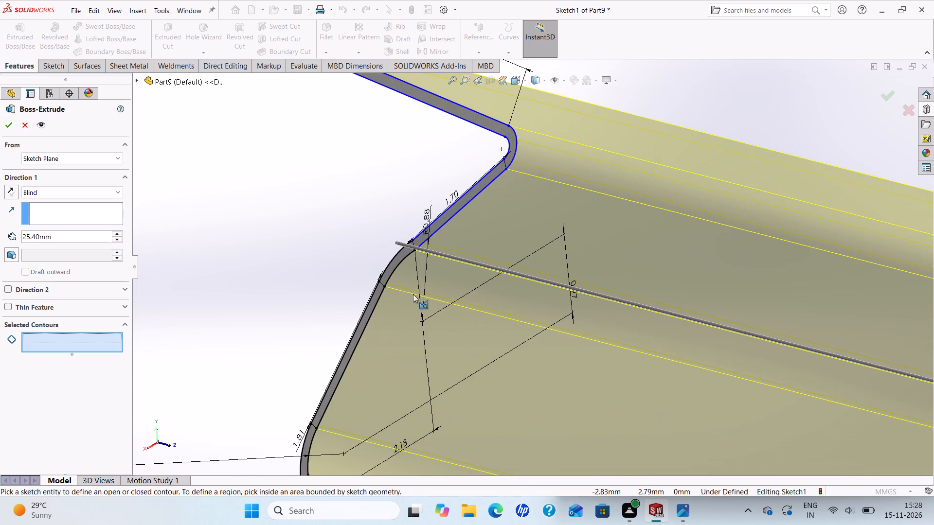
click(383, 282)
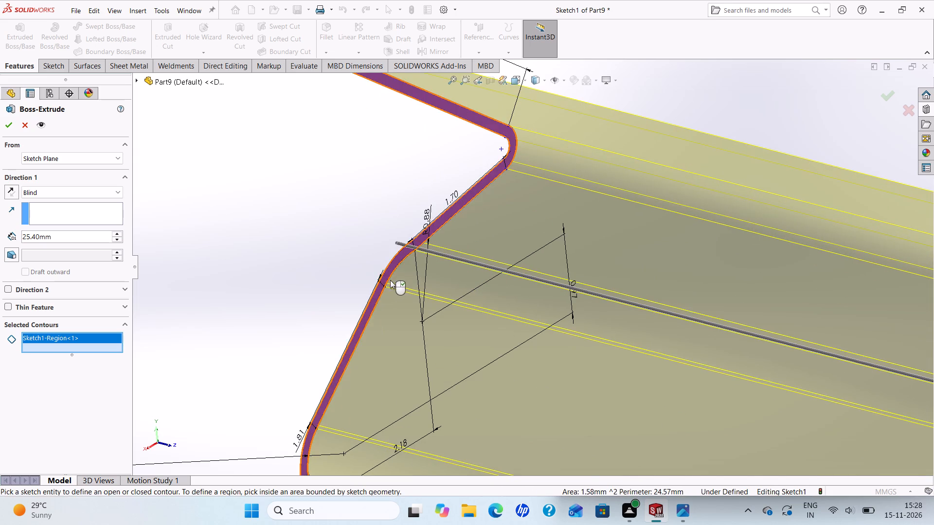
scroll(390, 280, up, 5)
scroll(485, 291, up, 5)
scroll(565, 300, up, 3)
scroll(565, 298, down, 1)
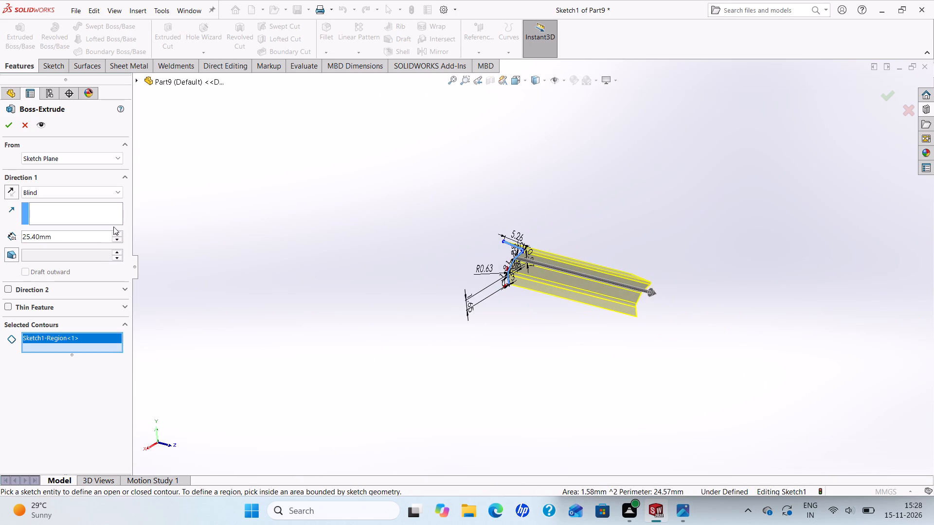
Re-enter the 1 in blind depth for the selected closed region and complete the Extruded Boss/Base.
drag(75, 235, 0, 238)
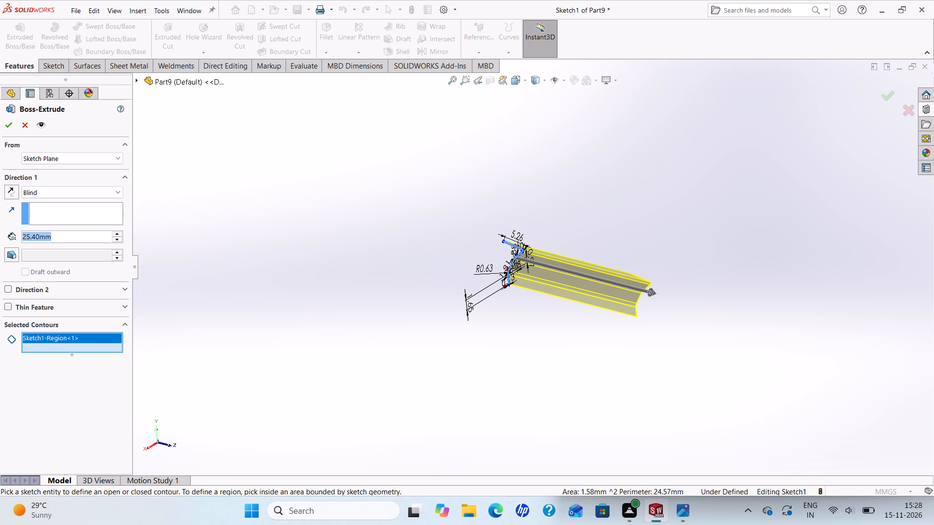
drag(0, 238, 0, 239)
key(1)
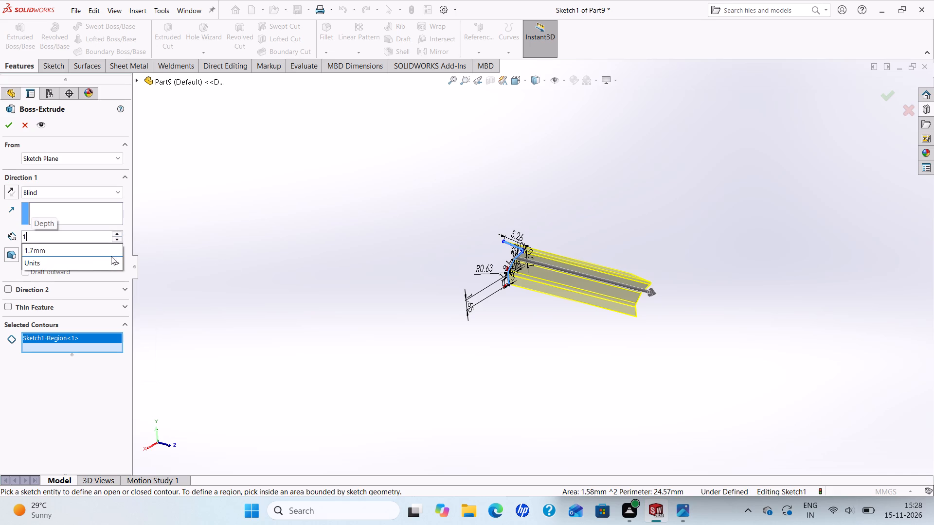
click(133, 297)
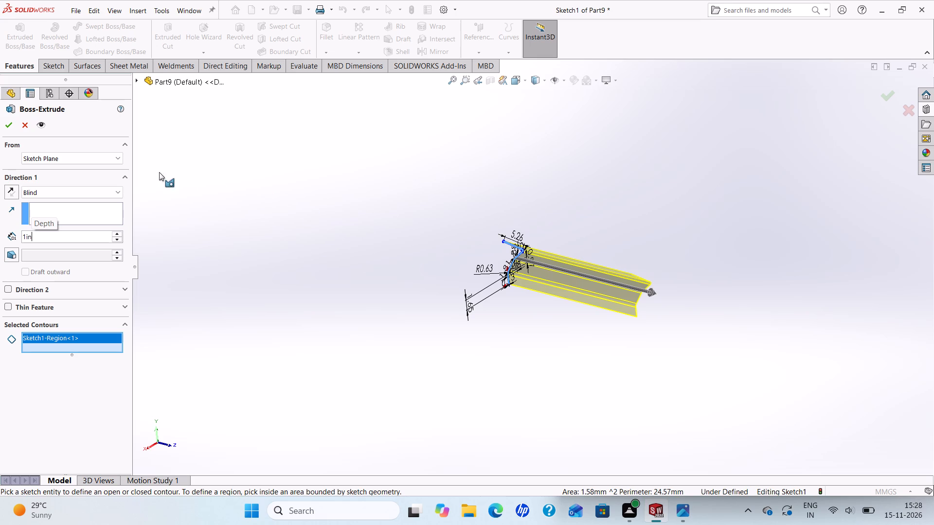
click(8, 123)
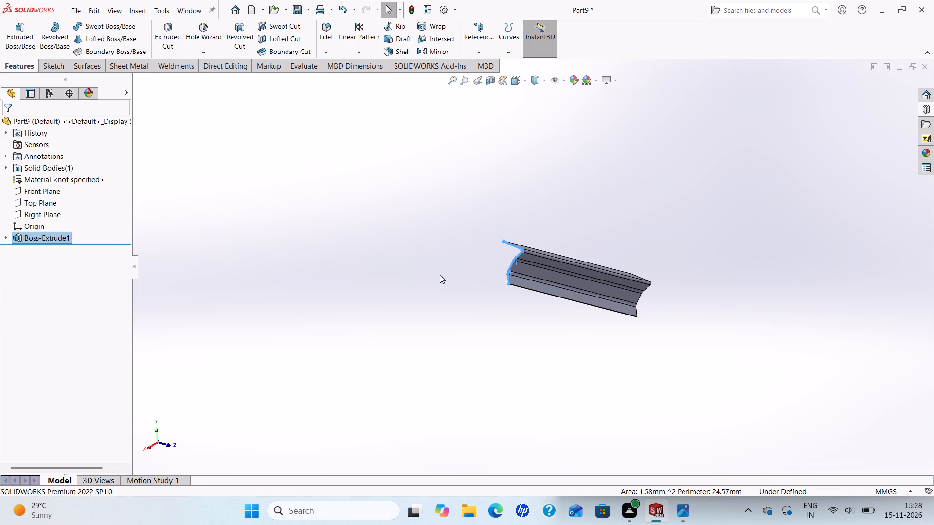
Inspect the extruded bent strip from several sides, including its end profile and both faces.
middle_drag(466, 269, 360, 317)
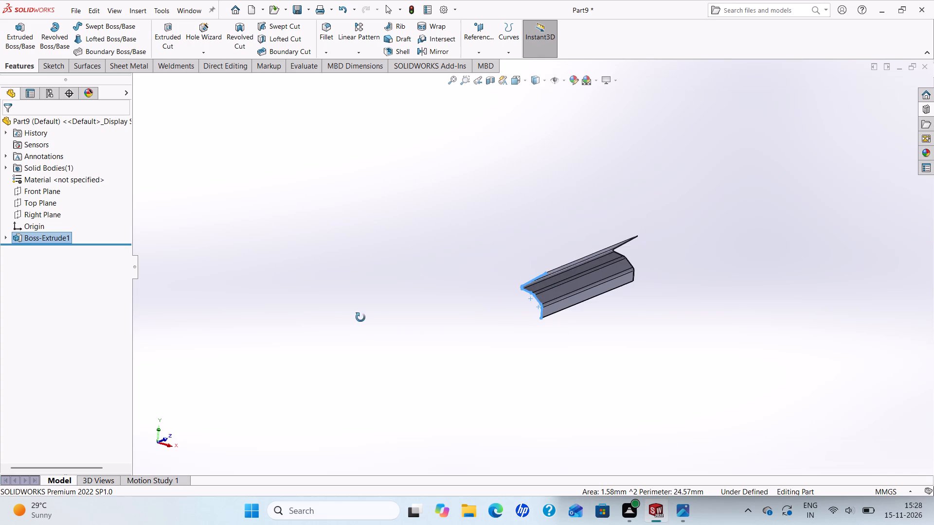
middle_drag(360, 317, 344, 366)
scroll(413, 347, down, 2)
scroll(614, 247, down, 2)
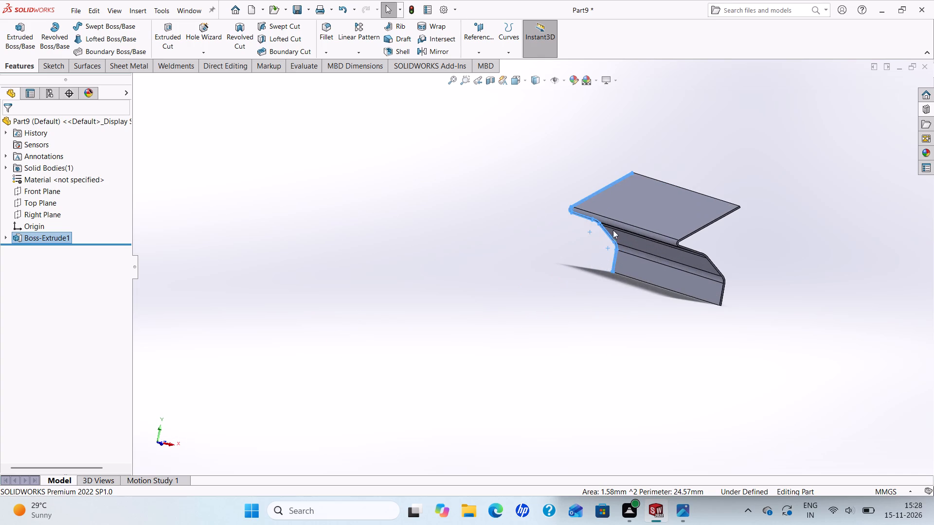
middle_drag(615, 227, 632, 183)
scroll(649, 206, up, 2)
scroll(664, 230, down, 2)
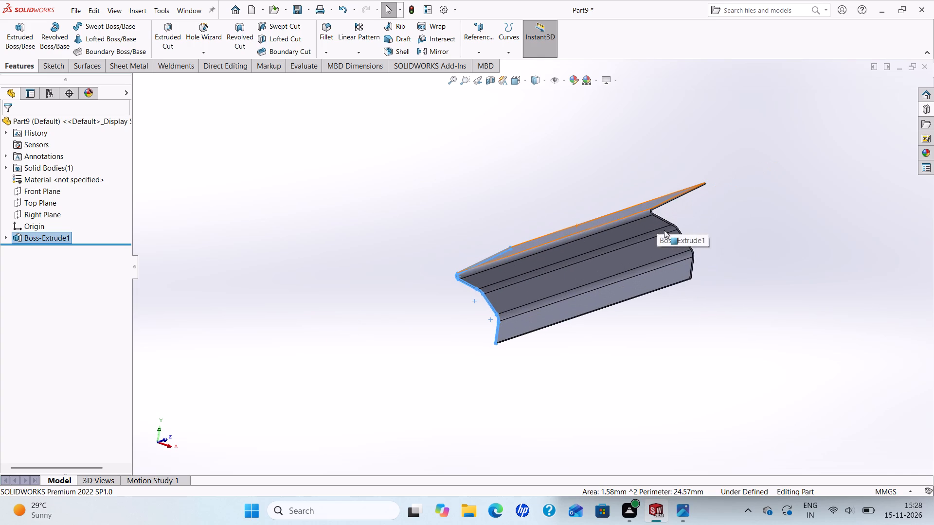
middle_drag(598, 233, 603, 183)
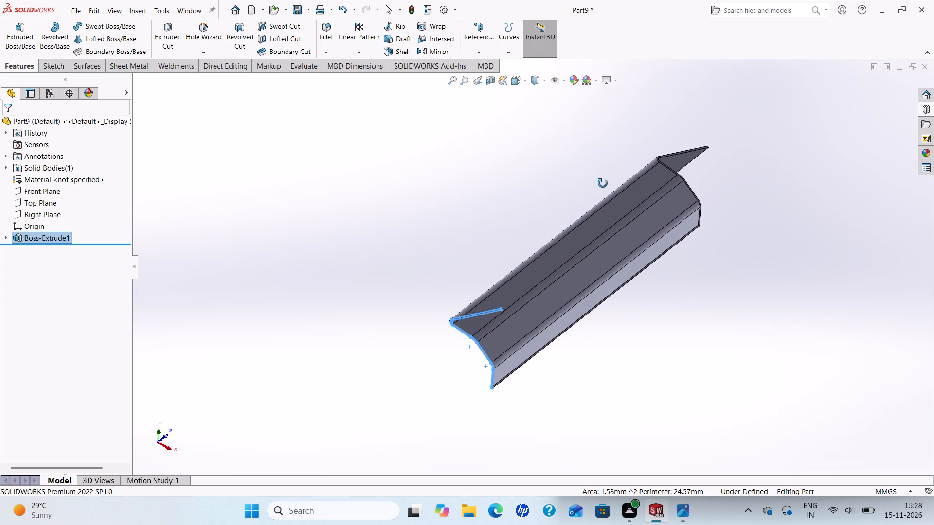
middle_drag(603, 183, 564, 342)
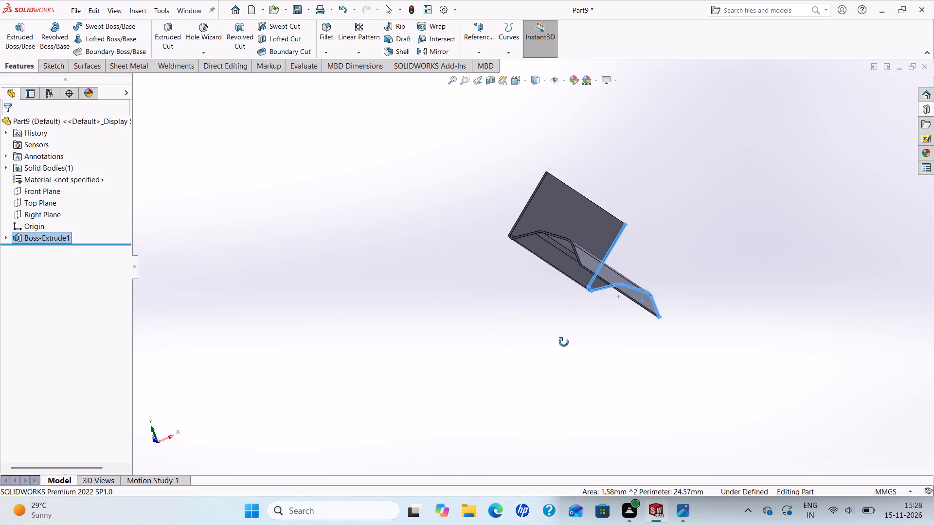
middle_drag(564, 342, 557, 392)
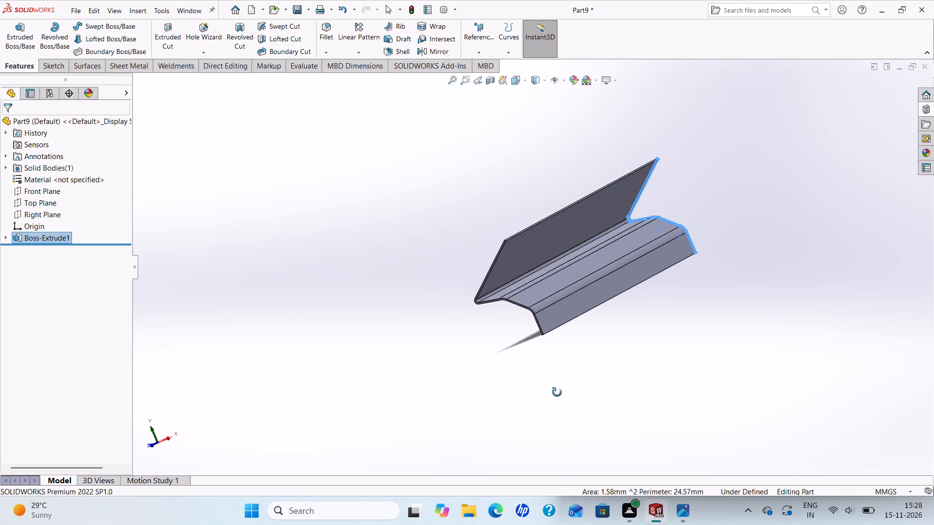
middle_drag(557, 392, 593, 400)
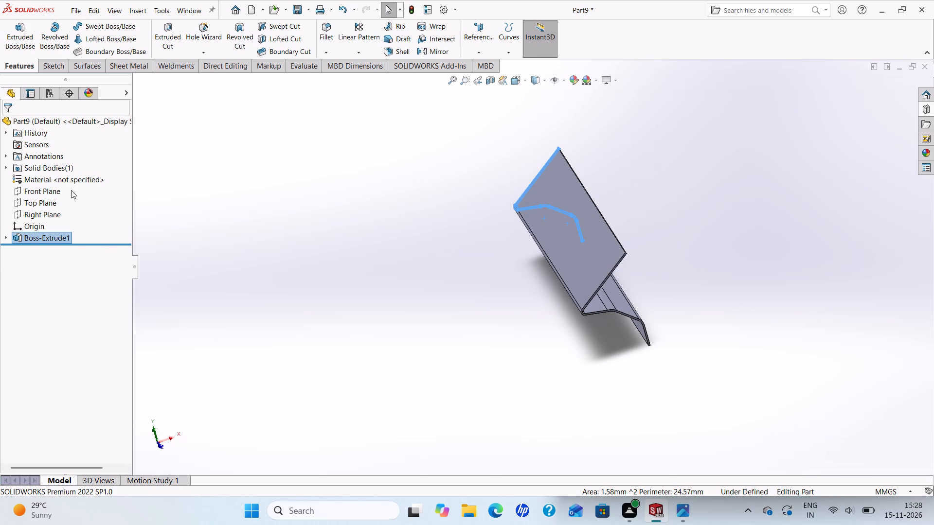
Open the extrusion's profile sketch, review its outline and dimensions, and leave it without edits.
right_click(36, 238)
click(55, 206)
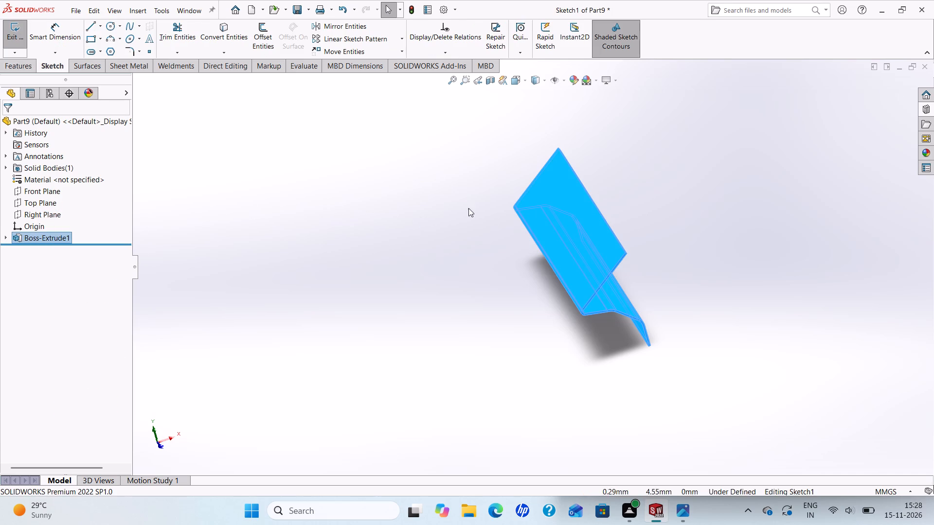
scroll(421, 214, down, 3)
scroll(503, 240, down, 4)
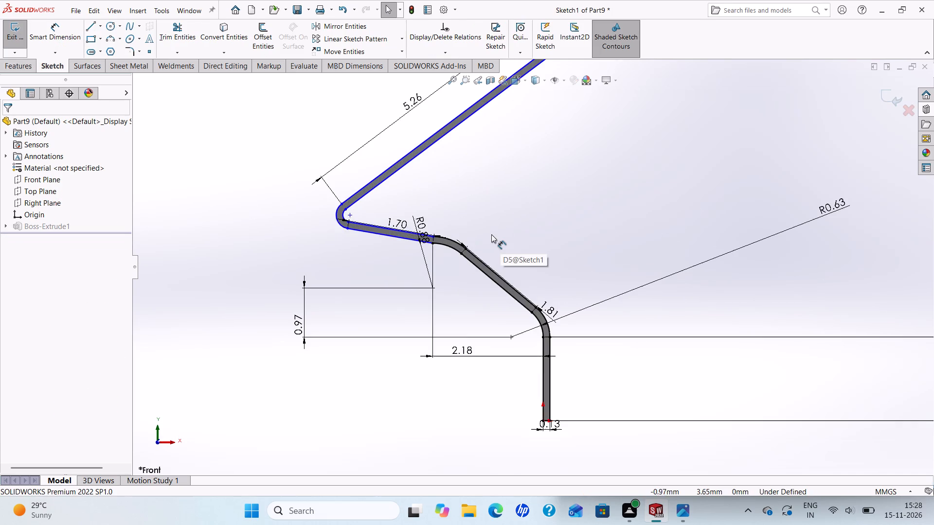
scroll(476, 232, down, 3)
scroll(474, 231, up, 4)
scroll(516, 248, up, 3)
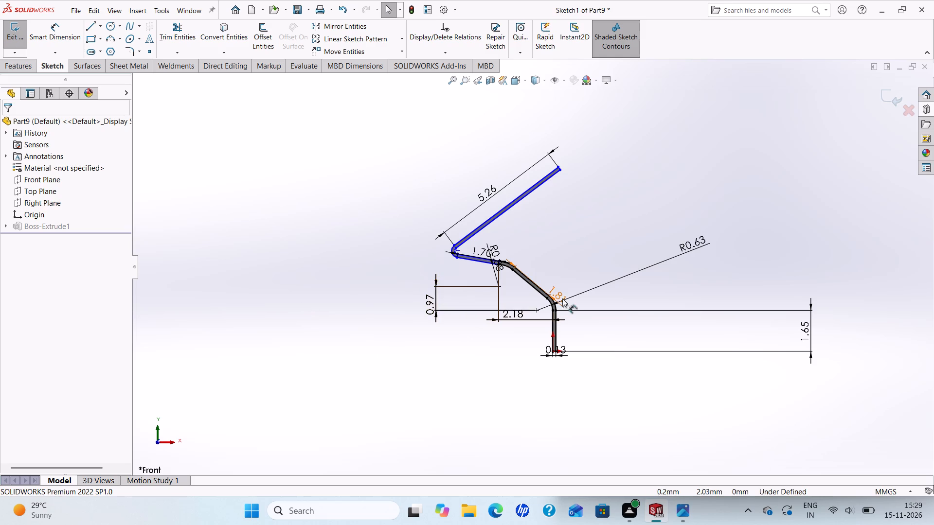
click(18, 34)
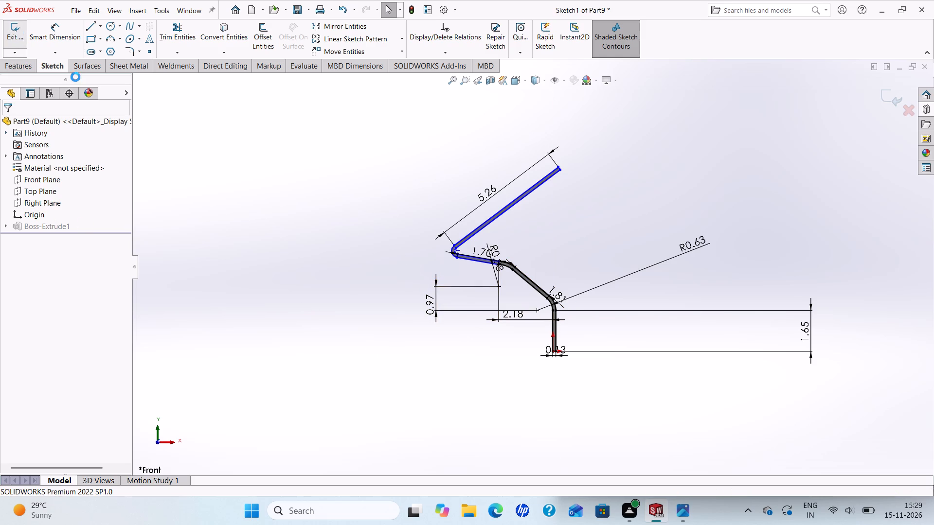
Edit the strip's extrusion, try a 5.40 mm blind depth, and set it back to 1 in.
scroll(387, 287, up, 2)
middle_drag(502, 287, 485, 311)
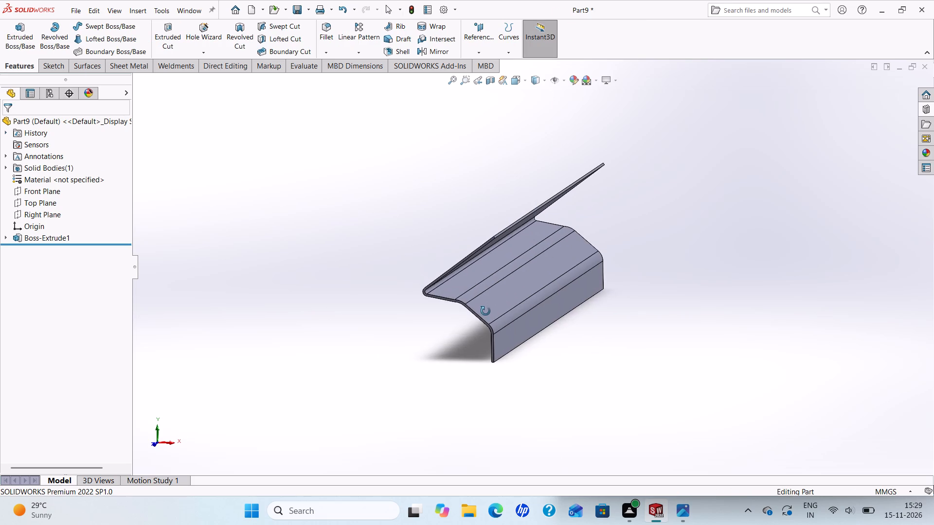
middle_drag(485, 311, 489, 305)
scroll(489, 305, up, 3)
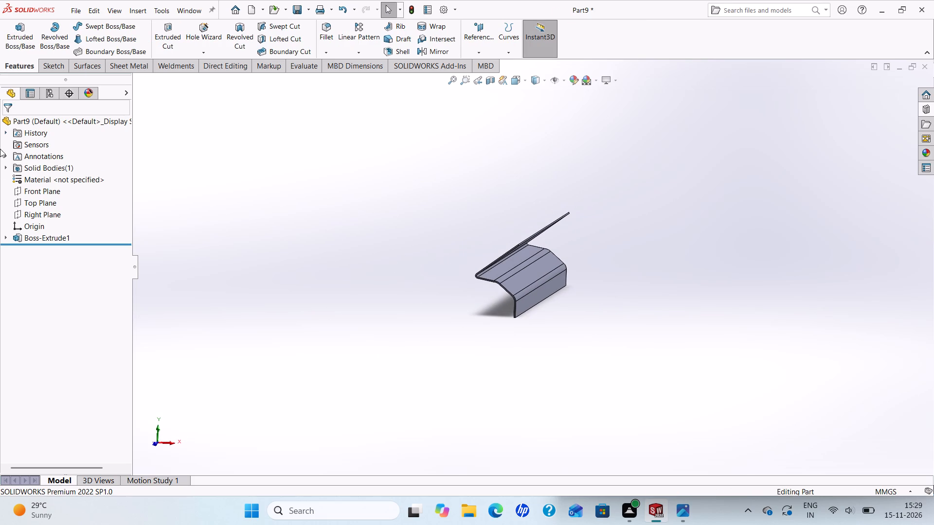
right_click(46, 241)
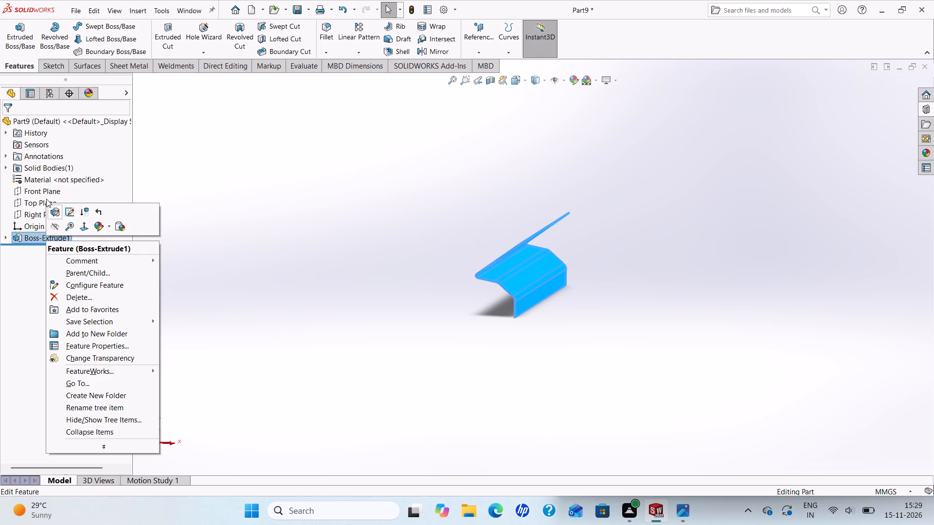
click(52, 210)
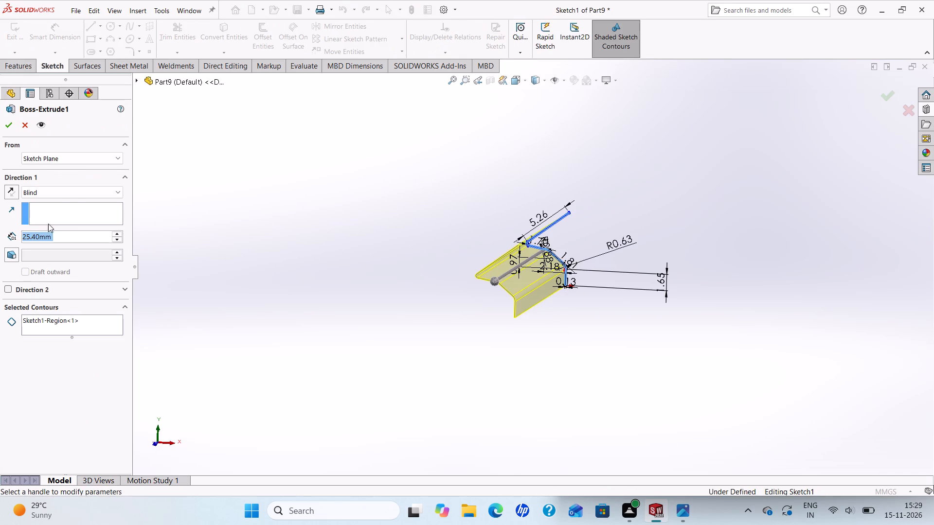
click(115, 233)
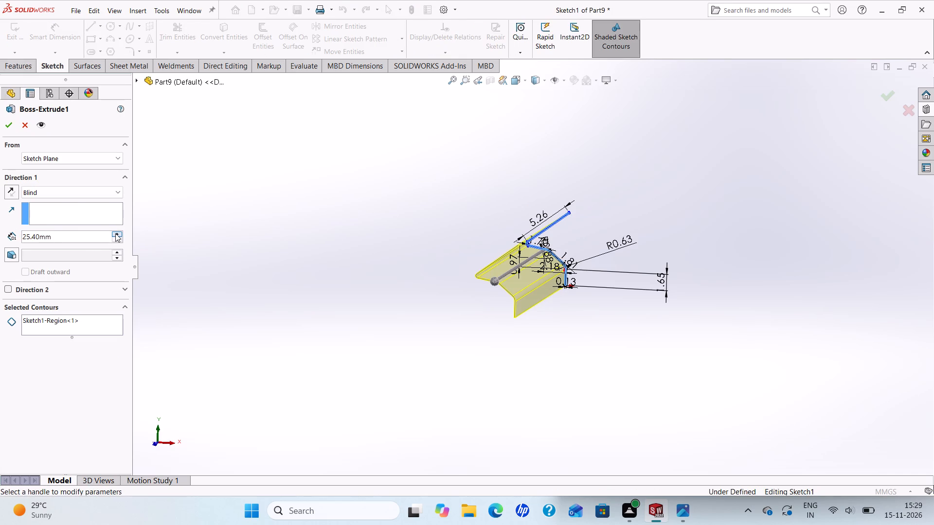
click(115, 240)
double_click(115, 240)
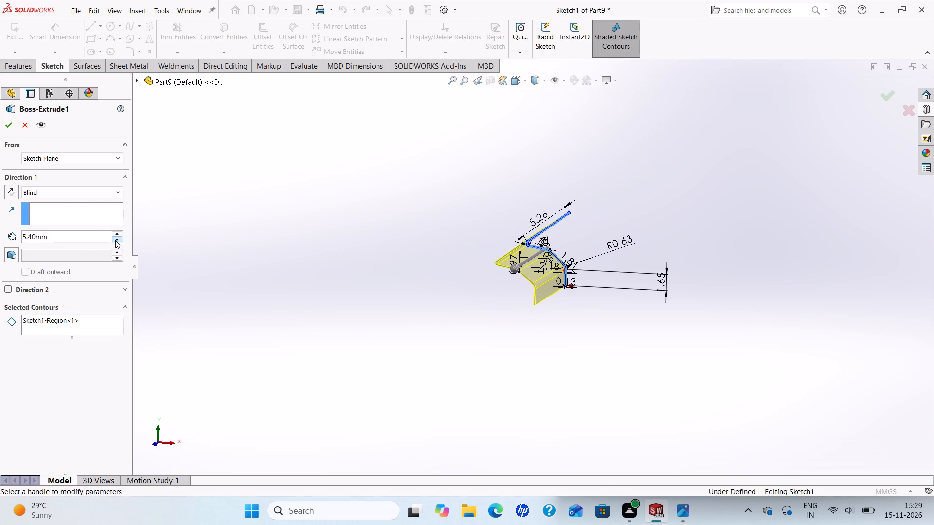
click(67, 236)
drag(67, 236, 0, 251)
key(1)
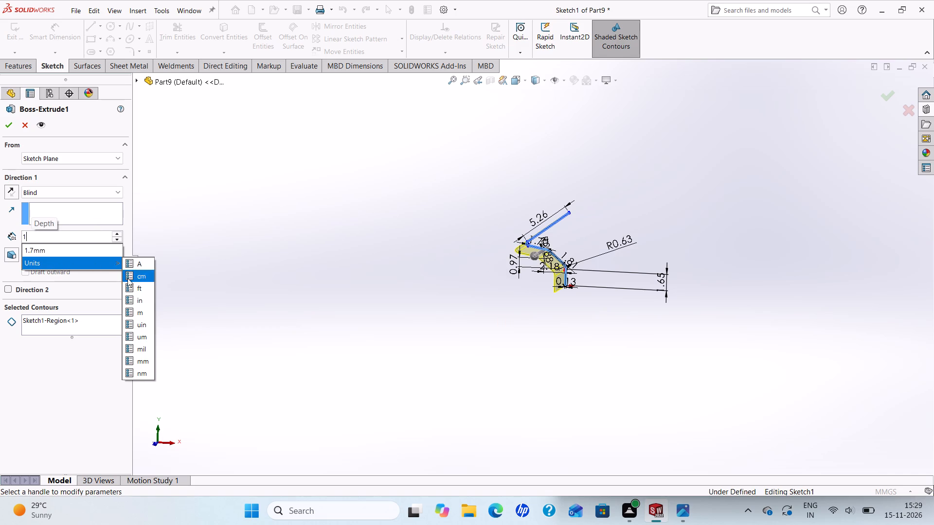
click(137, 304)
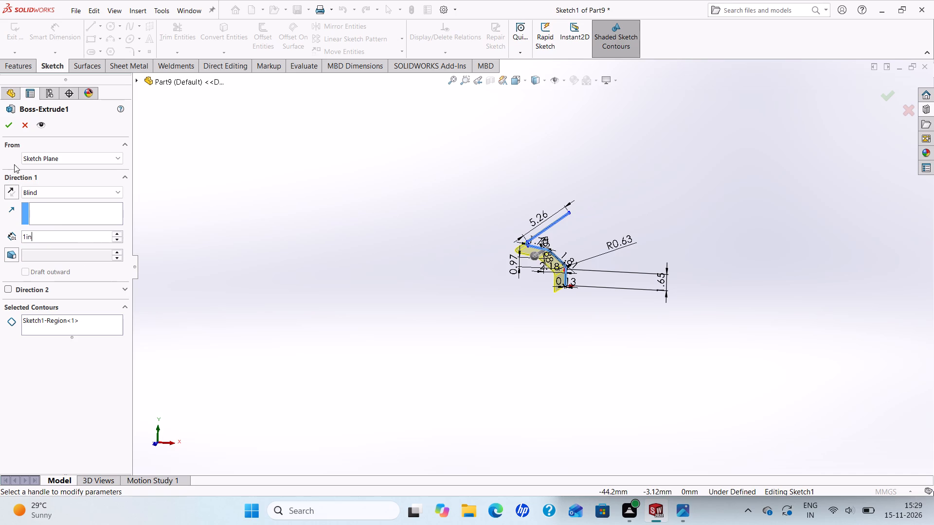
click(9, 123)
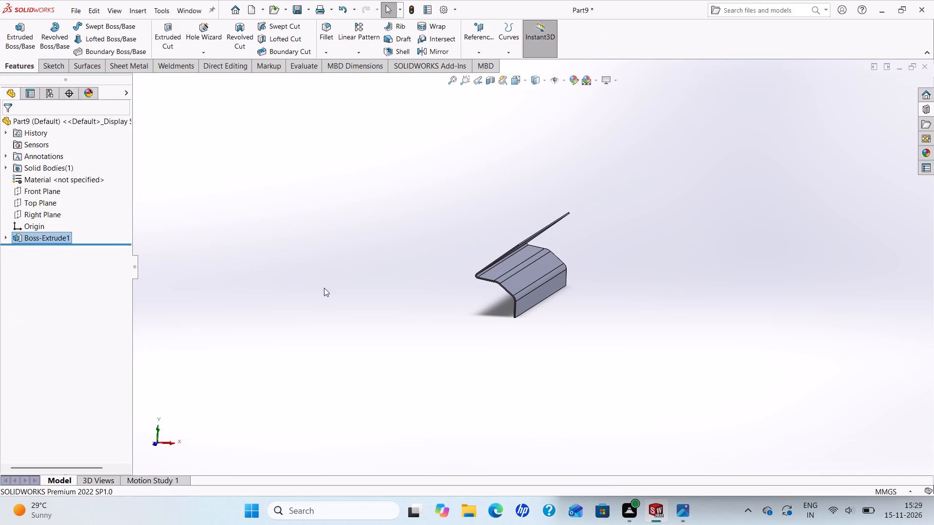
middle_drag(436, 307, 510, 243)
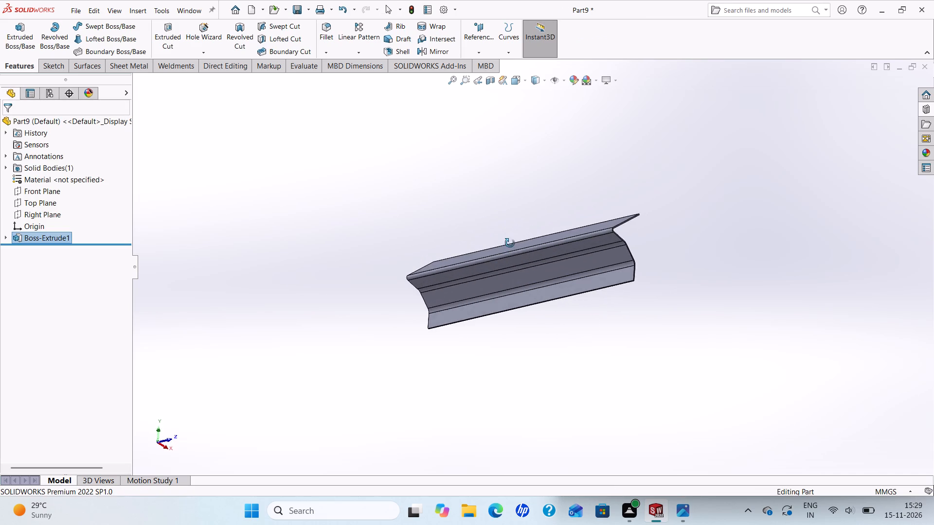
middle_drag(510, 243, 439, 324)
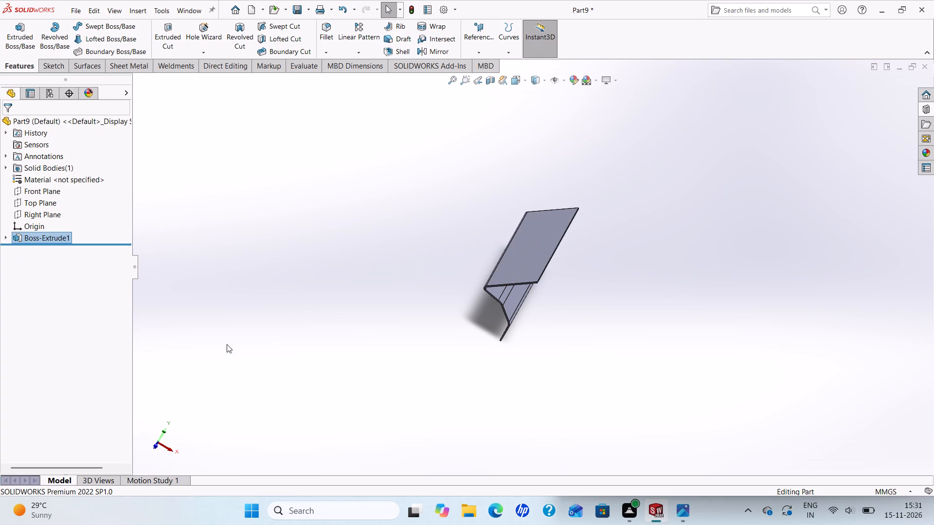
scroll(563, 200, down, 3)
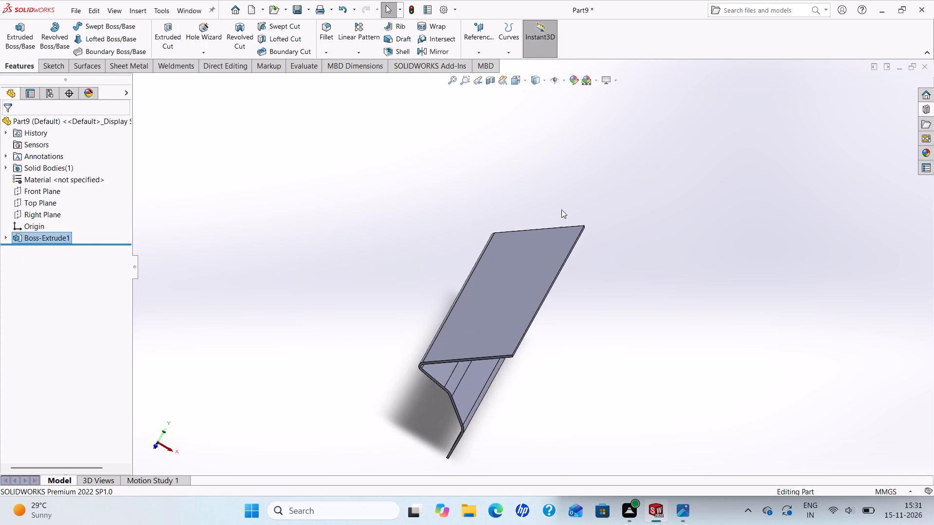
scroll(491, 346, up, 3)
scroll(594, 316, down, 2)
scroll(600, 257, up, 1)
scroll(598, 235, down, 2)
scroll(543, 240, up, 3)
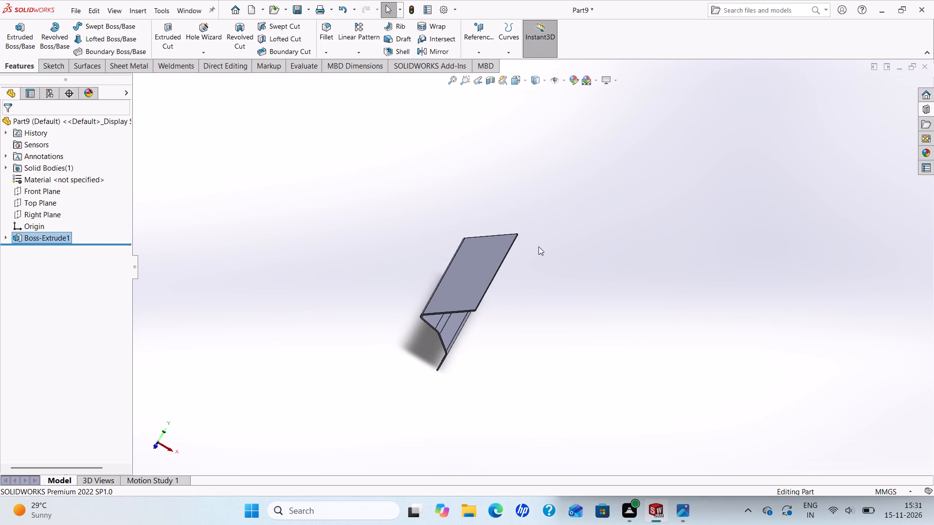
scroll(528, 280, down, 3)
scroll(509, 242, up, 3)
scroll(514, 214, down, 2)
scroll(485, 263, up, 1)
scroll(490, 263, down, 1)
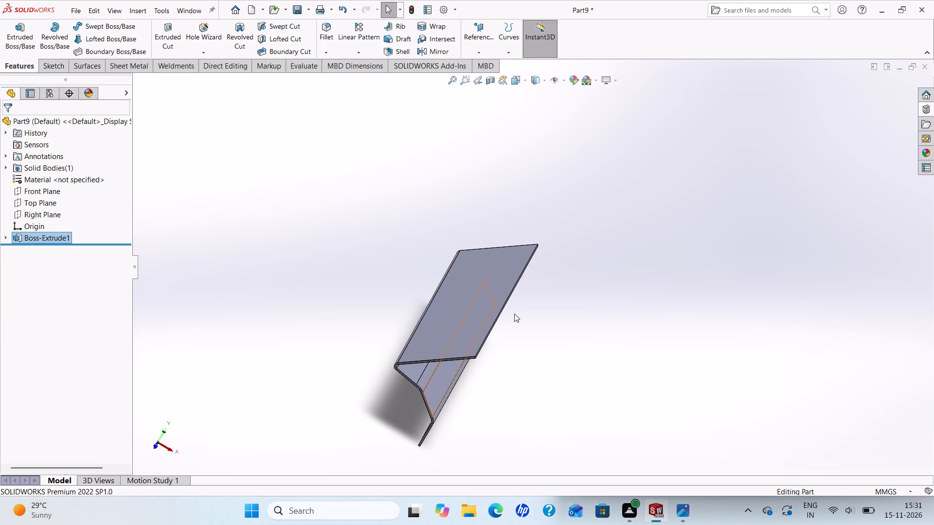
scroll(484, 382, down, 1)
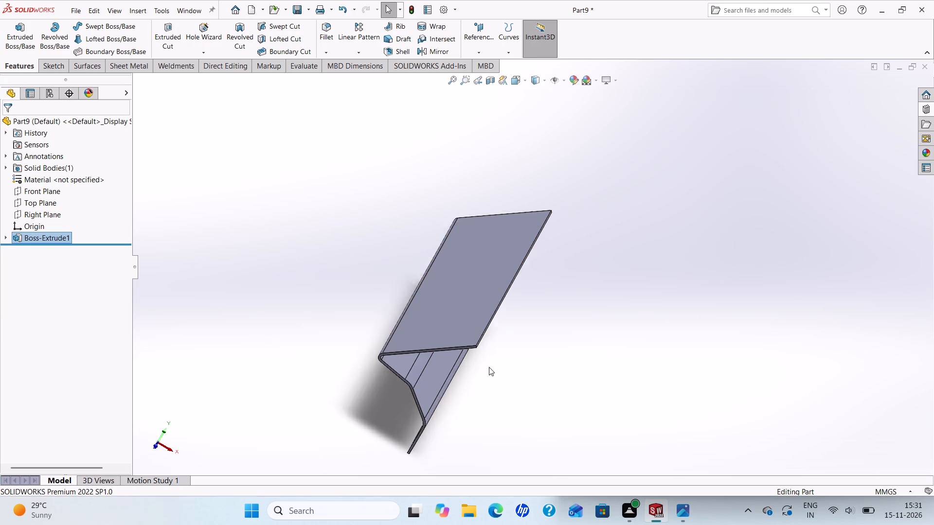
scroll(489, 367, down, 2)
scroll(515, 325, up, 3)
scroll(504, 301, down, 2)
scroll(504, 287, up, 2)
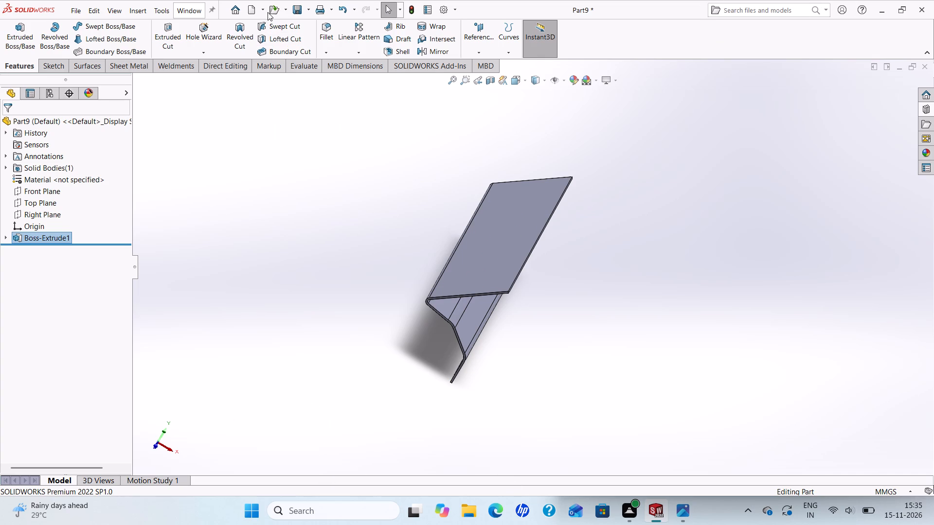
Create a new part document and bring up the weldment commands.
click(248, 12)
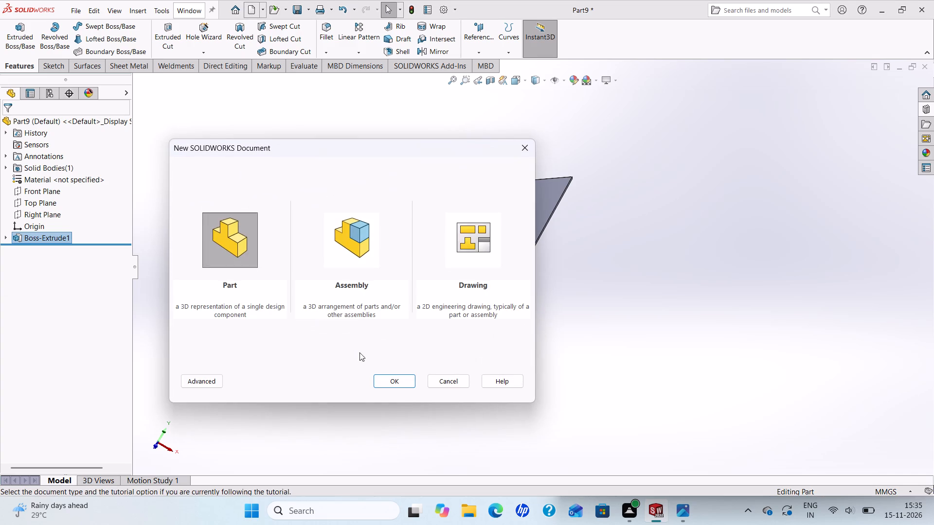
click(395, 379)
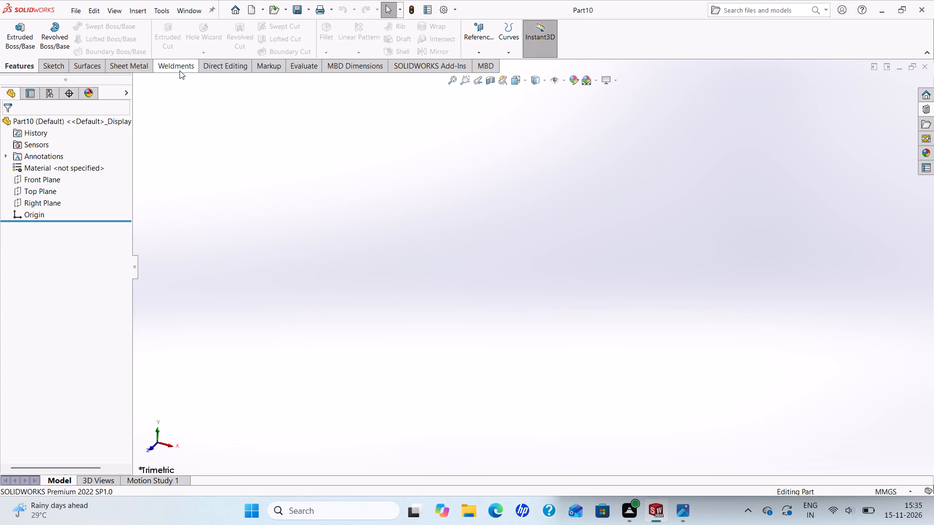
click(180, 70)
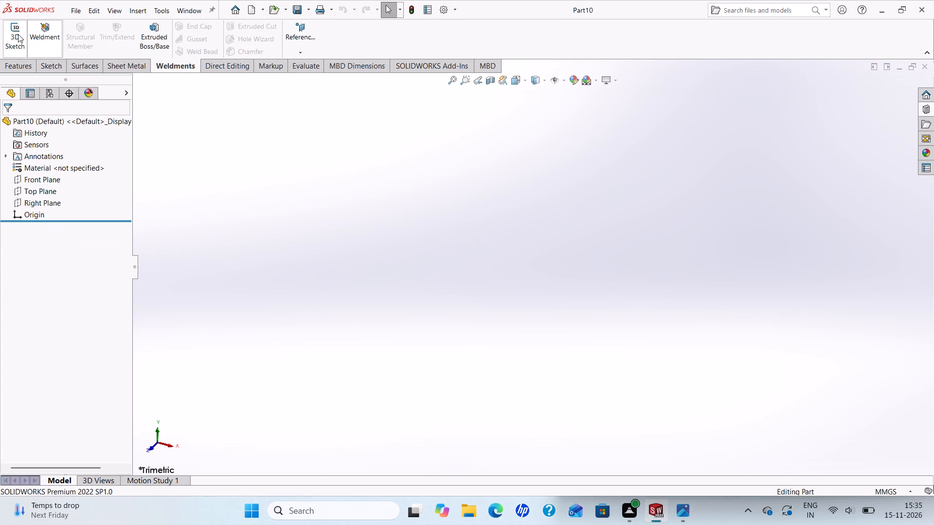
In a new 3D sketch, draw an open five-line frame from the origin: about 59 mm upright, slanted line, top line along X, slanted line, about 83 mm upright.
click(18, 34)
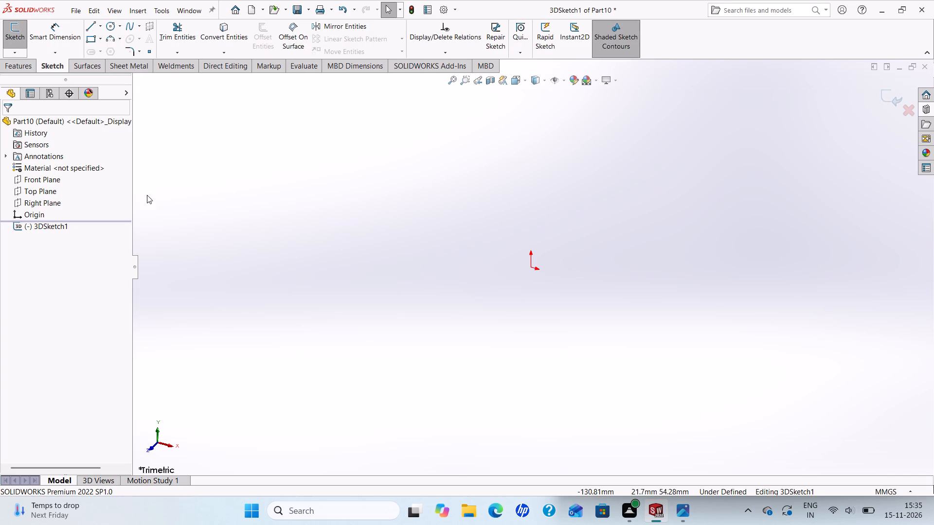
click(87, 26)
click(530, 268)
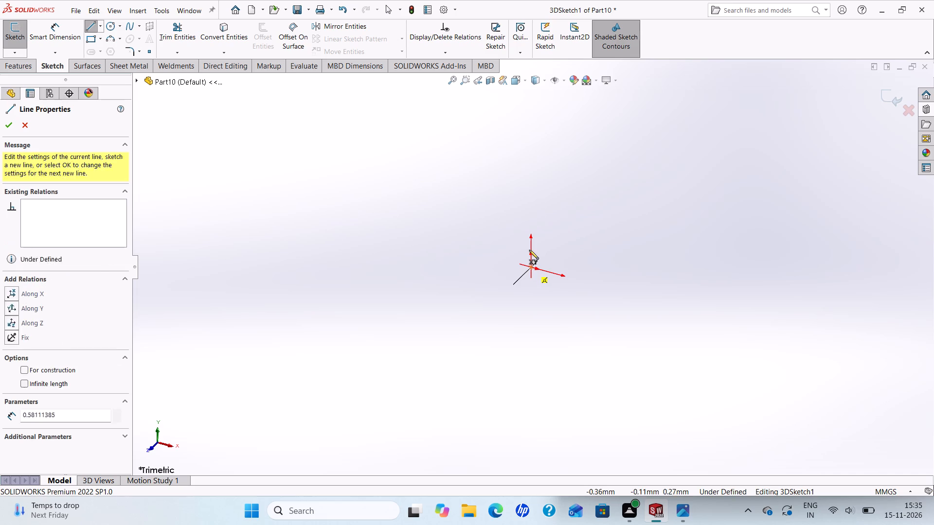
click(534, 171)
scroll(534, 171, up, 2)
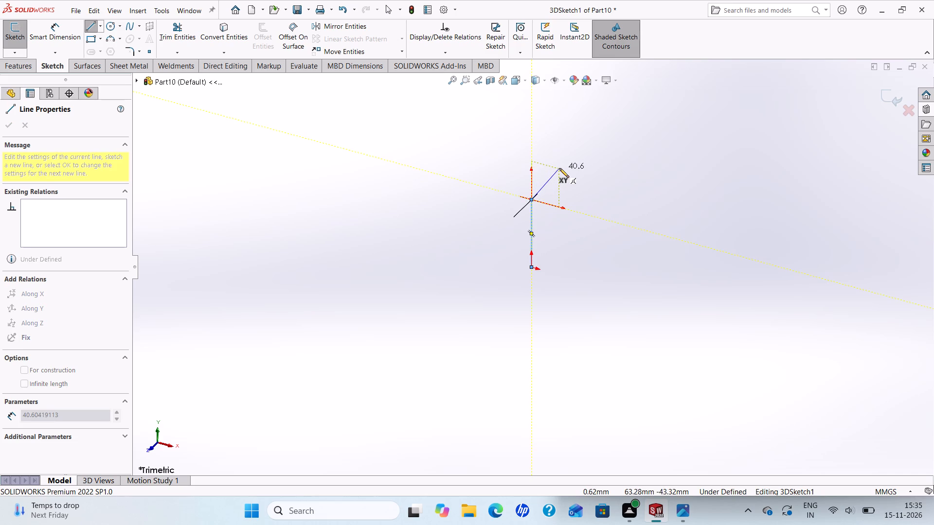
click(558, 168)
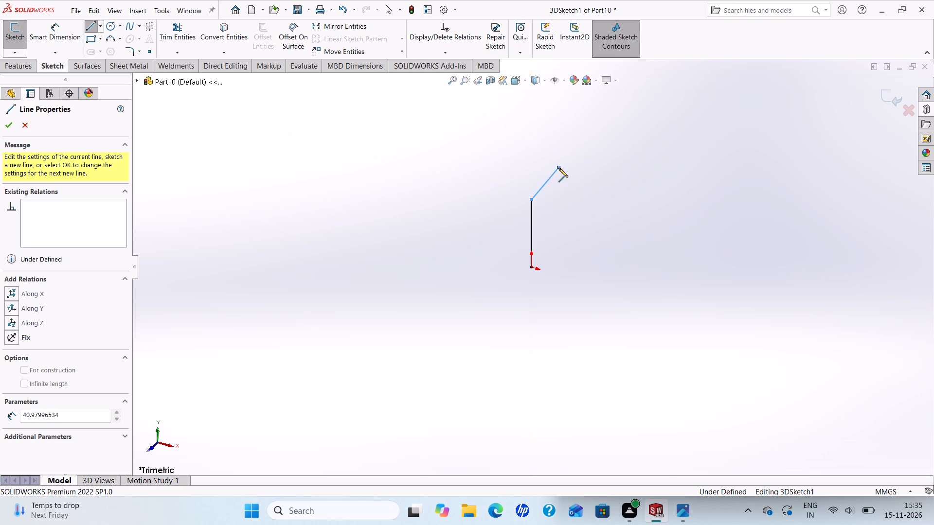
click(470, 142)
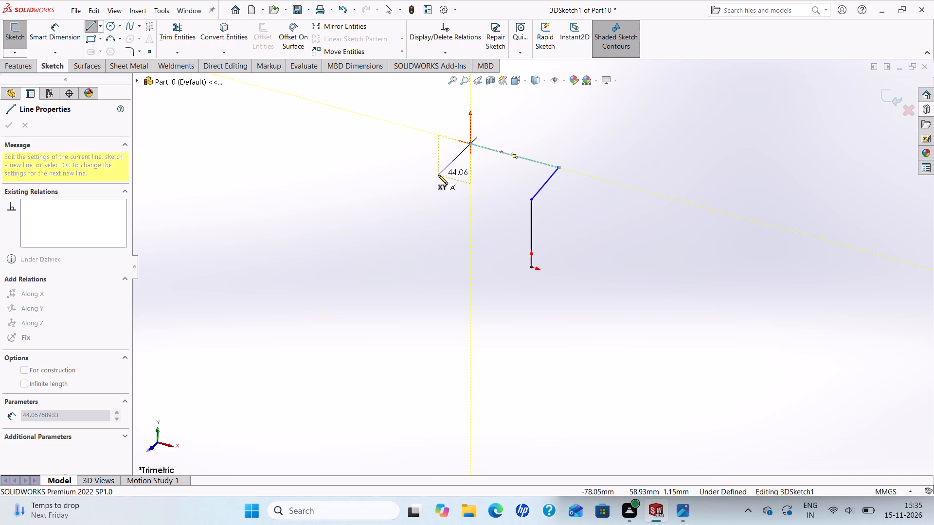
click(438, 175)
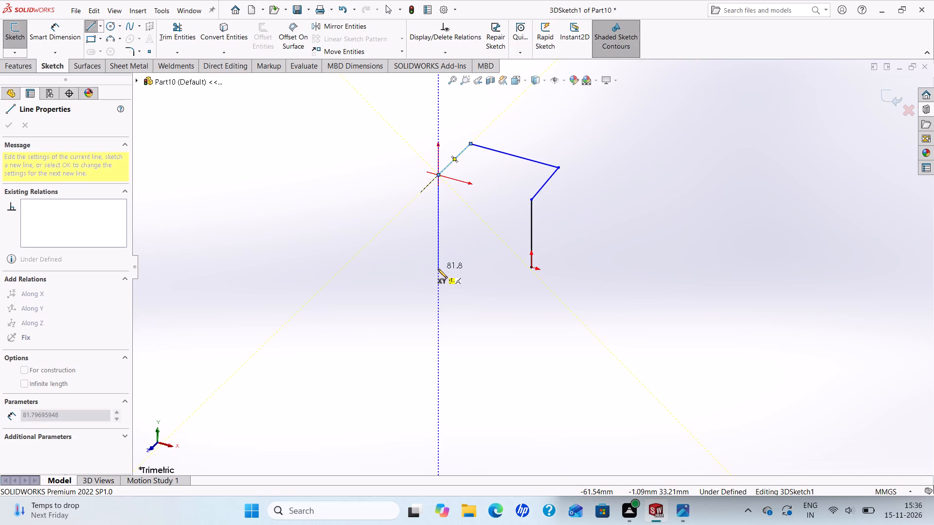
click(438, 270)
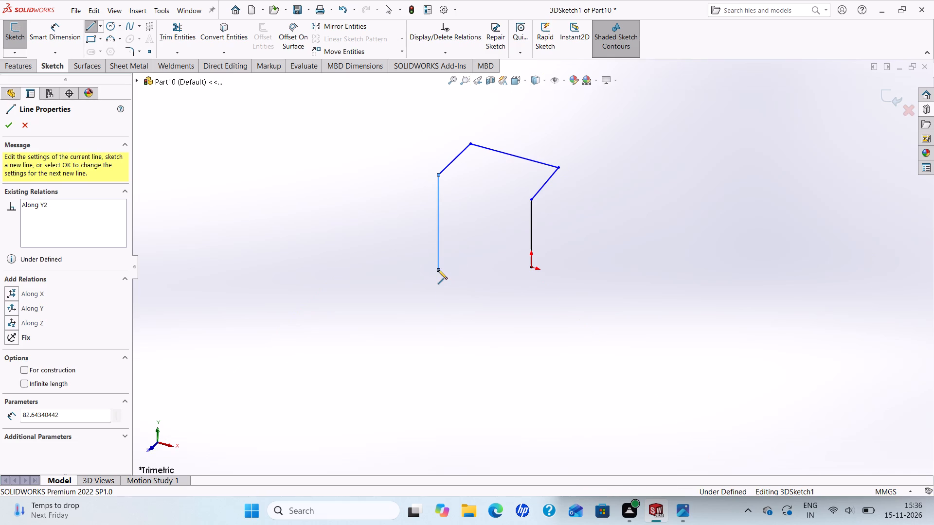
right_click(438, 270)
click(460, 279)
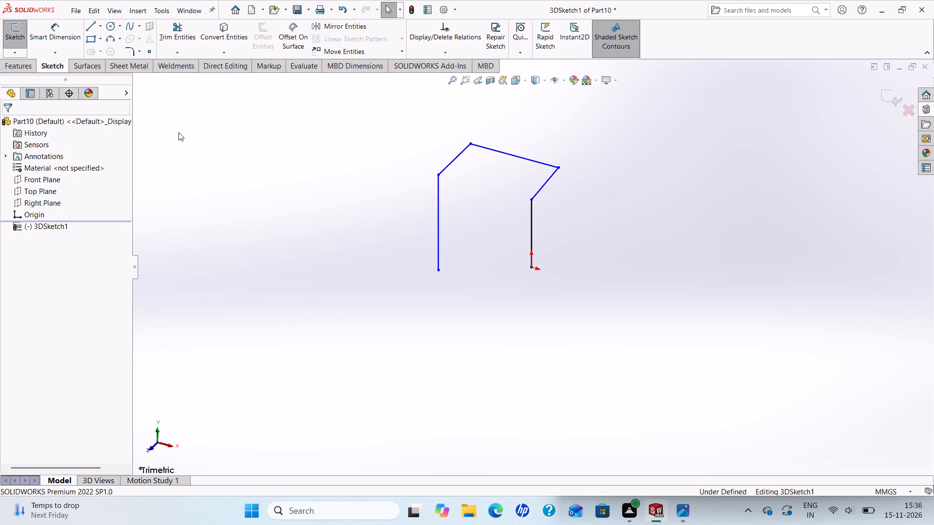
Dimension both vertical legs of the frame to 800 mm, starting with the leg at the origin.
click(60, 28)
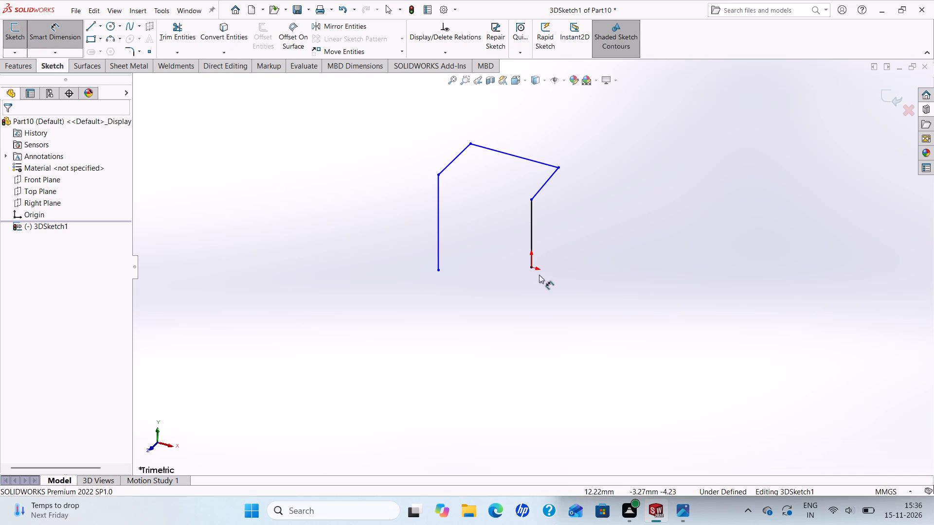
click(529, 243)
click(565, 251)
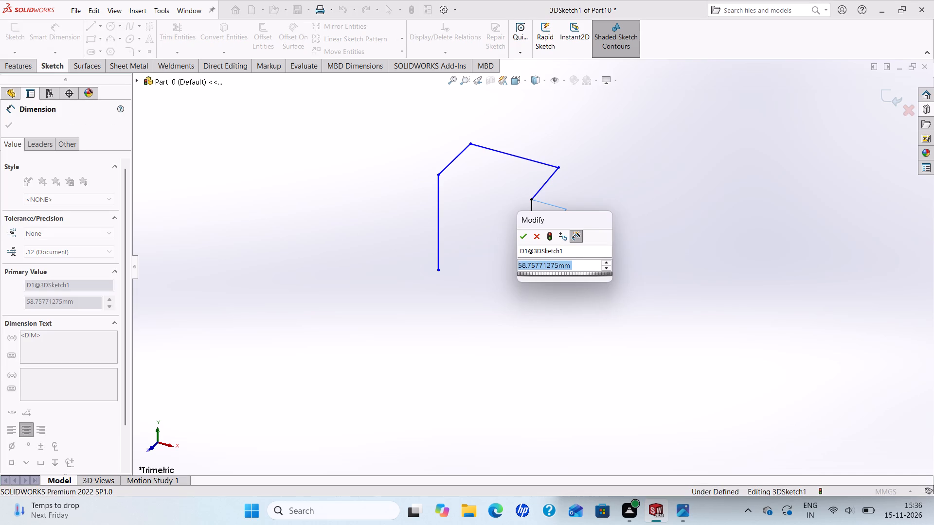
text(800)
key(Return)
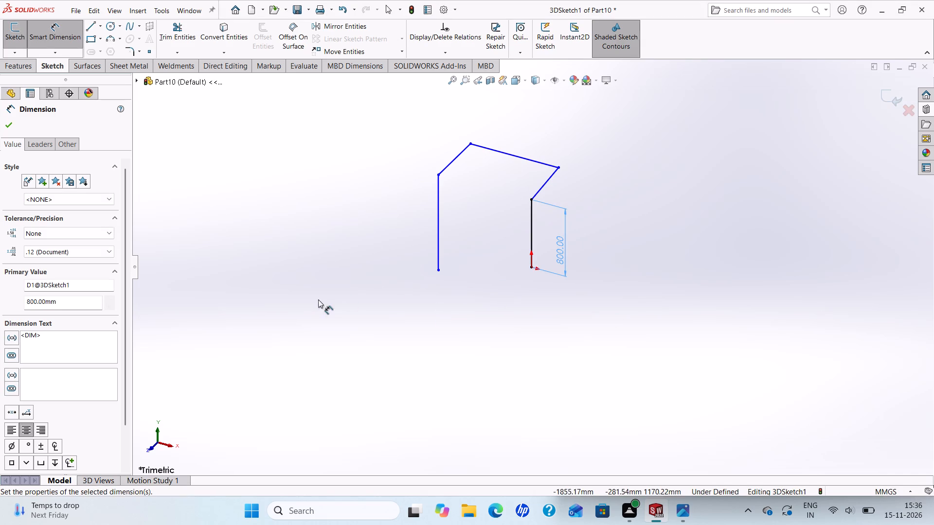
click(439, 236)
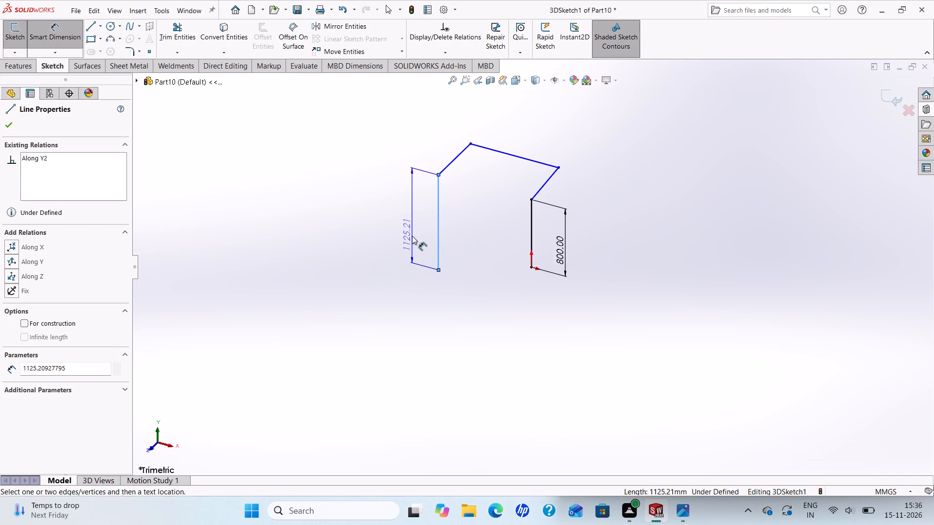
click(412, 236)
text(800)
key(Return)
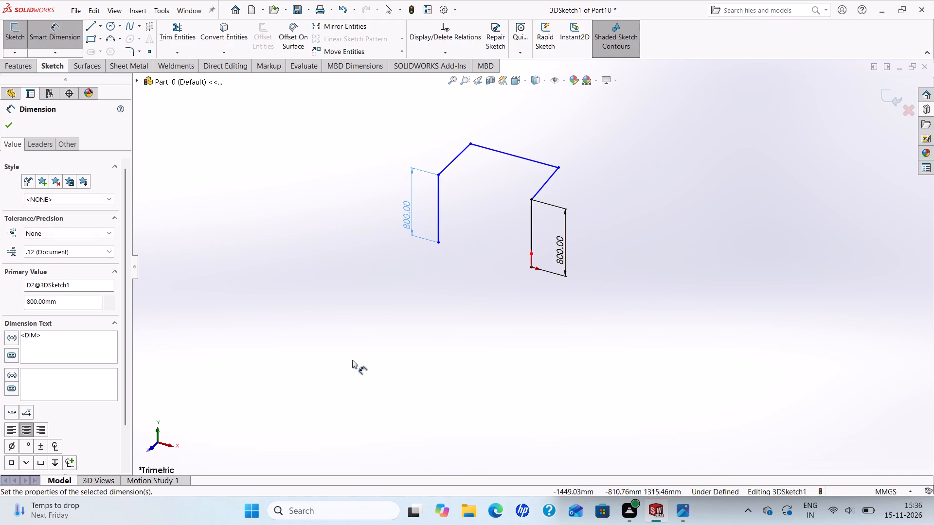
Dimension the frame's top line along X to 400 mm.
click(524, 158)
click(539, 132)
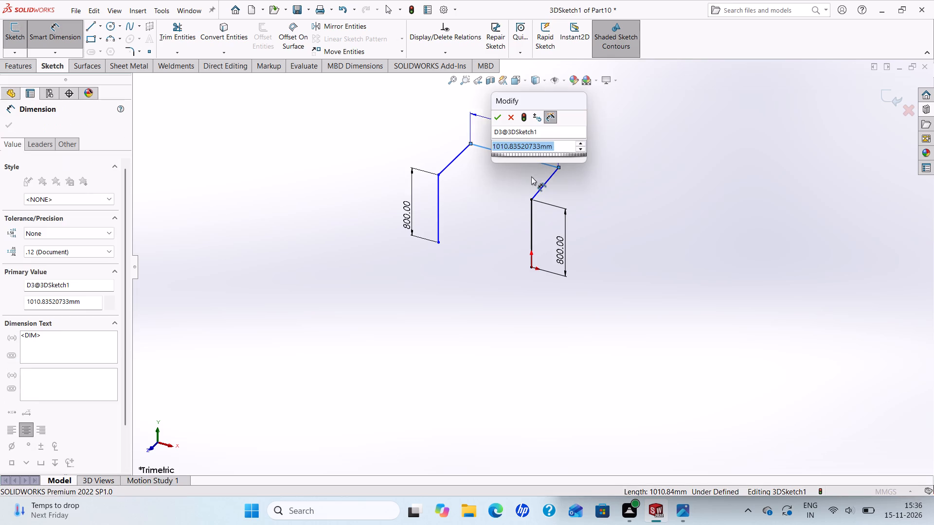
text(400)
key(Return)
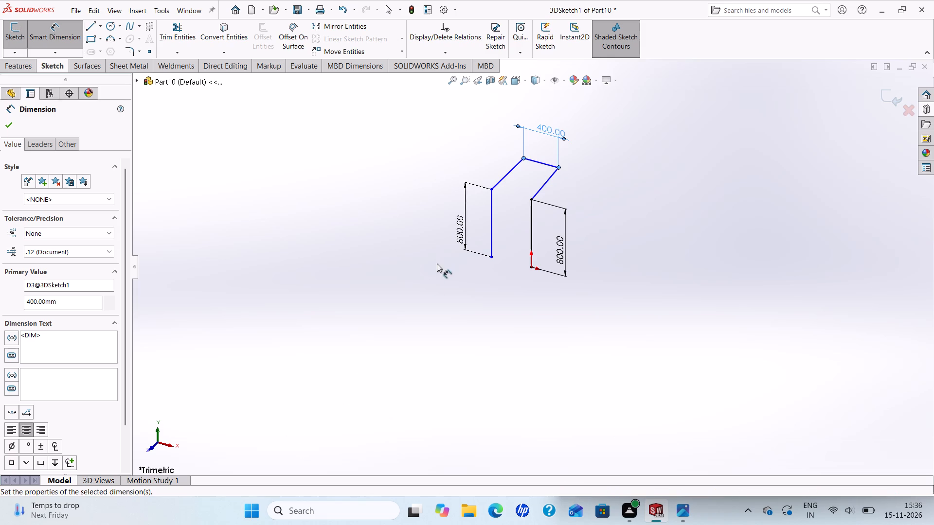
Dimension the two slanted lines that join the top line to the legs to 223.6 mm each.
scroll(507, 163, up, 3)
scroll(523, 177, down, 3)
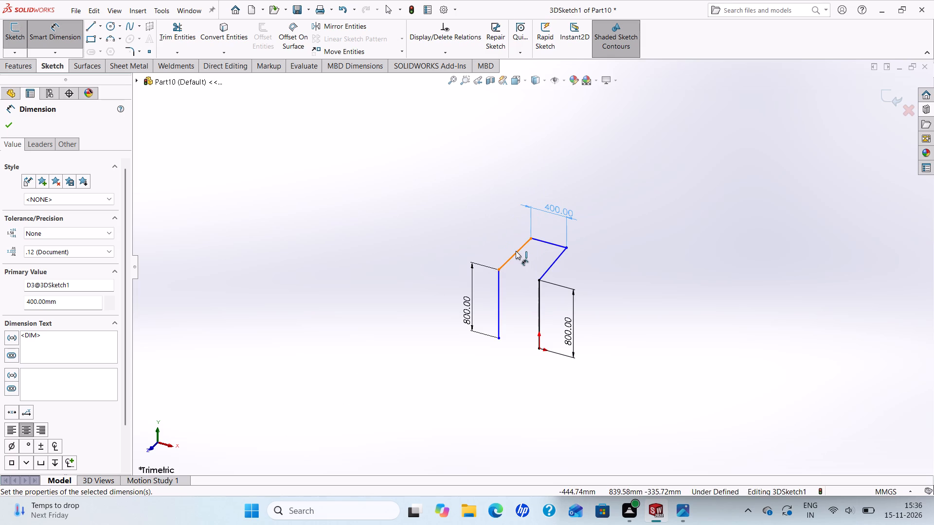
click(516, 251)
click(504, 239)
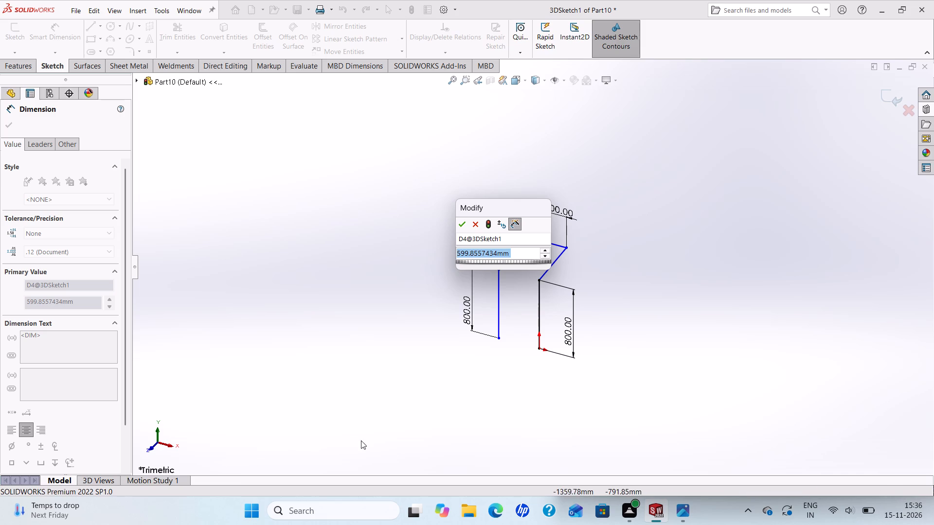
text(223)
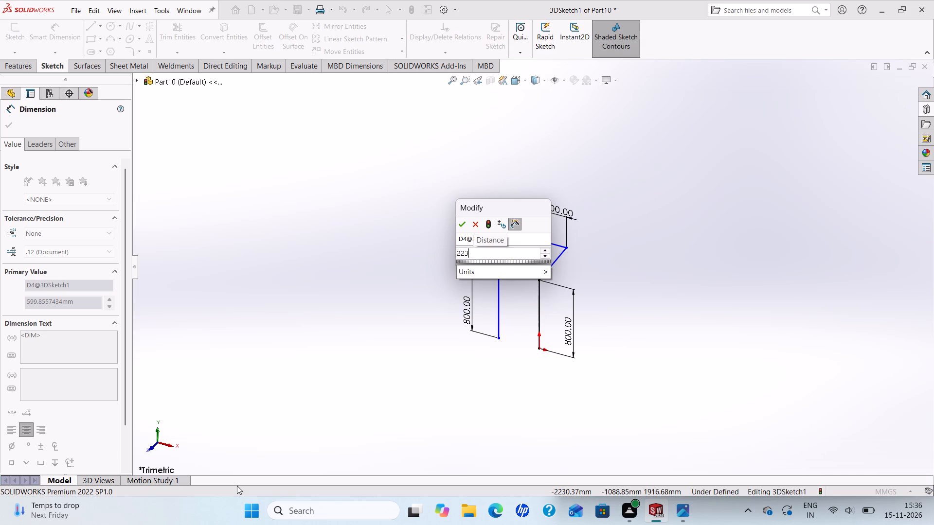
text(.6)
key(Return)
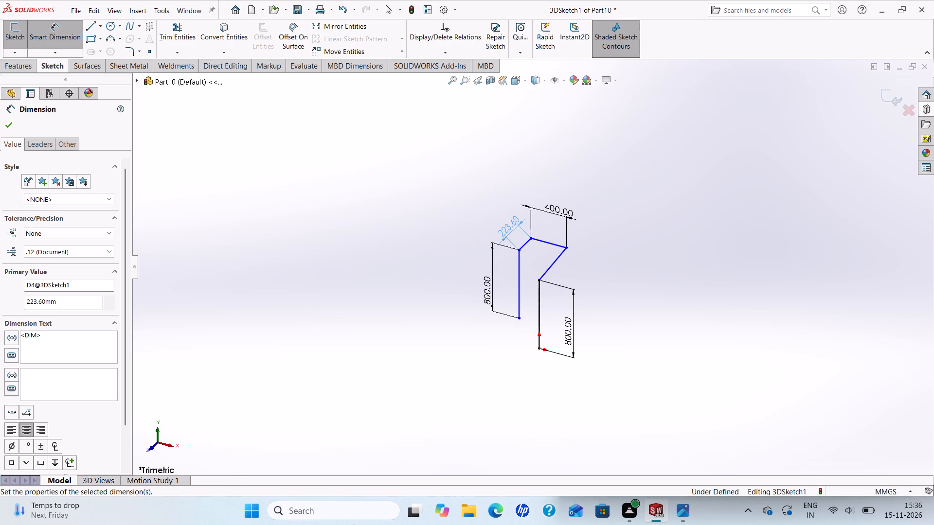
click(555, 264)
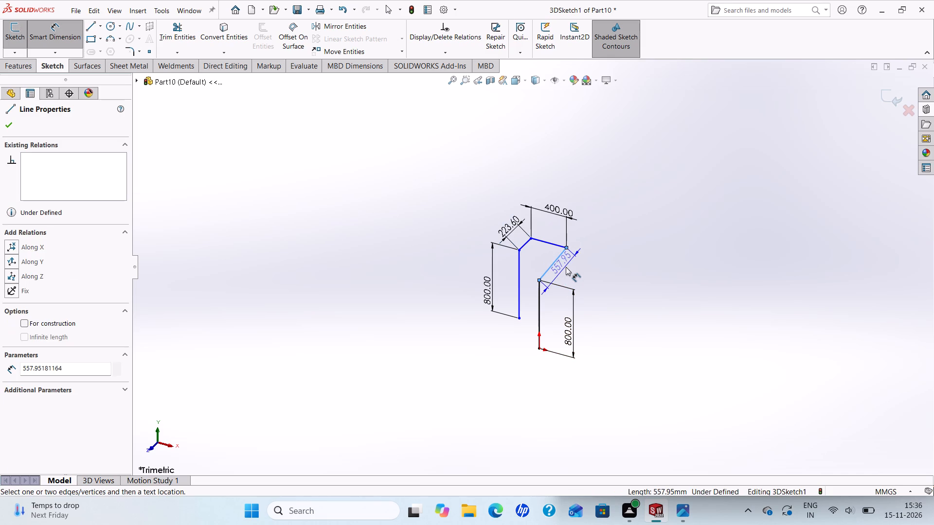
click(570, 270)
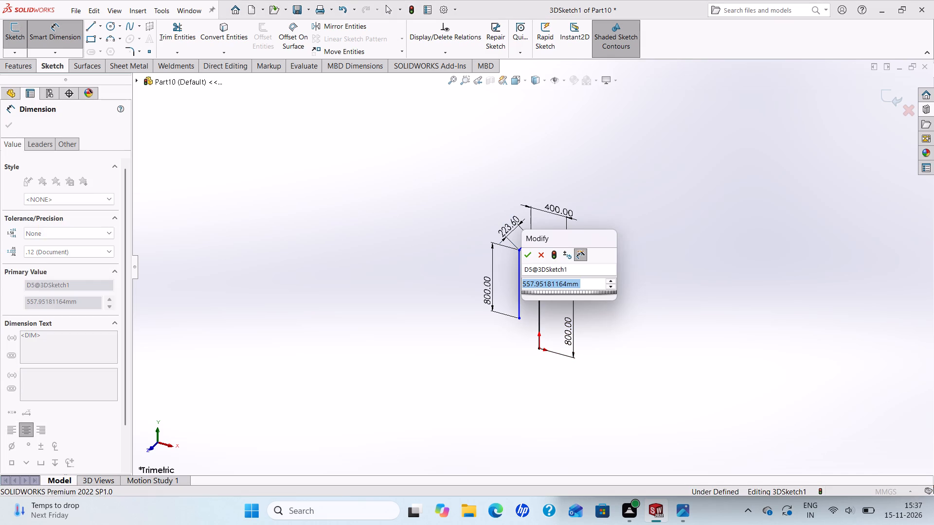
text(223.6)
key(Return)
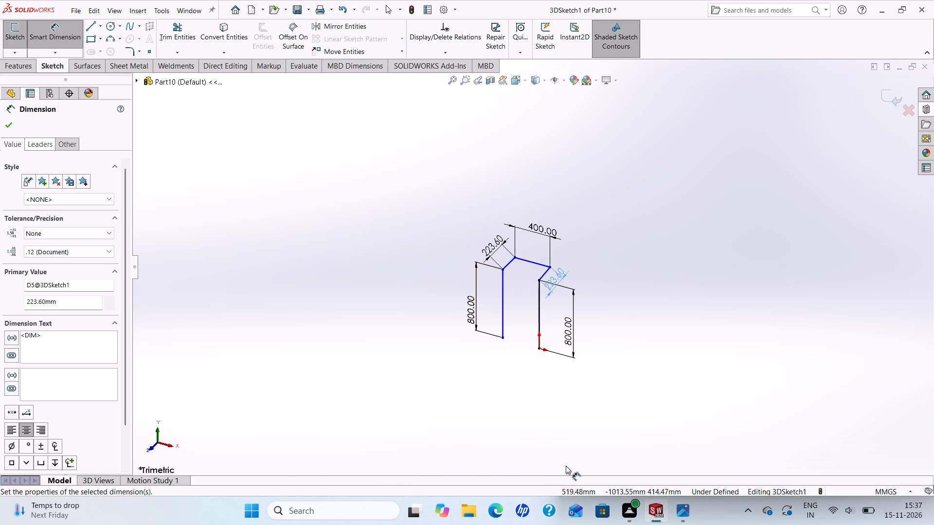
Dimension the angle between the leg at the origin and its adjoining slanted line as 153.43 degrees.
scroll(554, 280, down, 5)
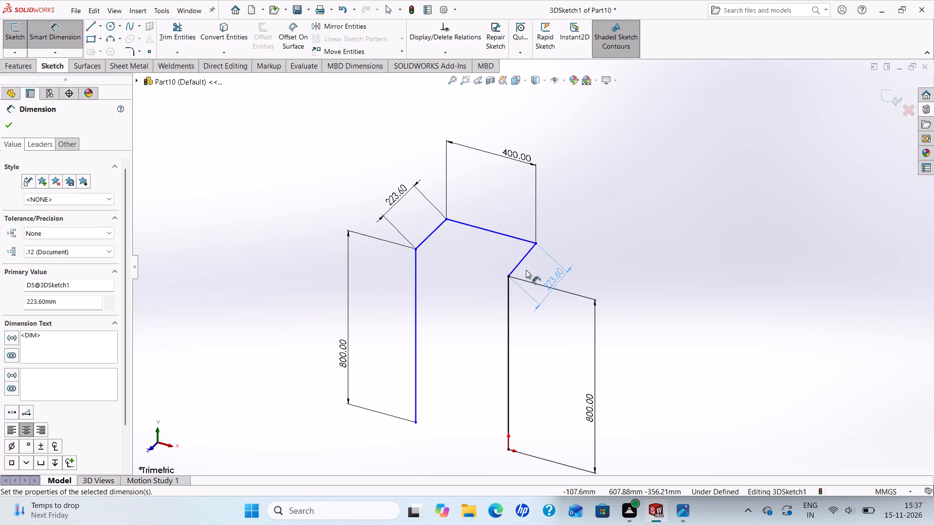
click(521, 263)
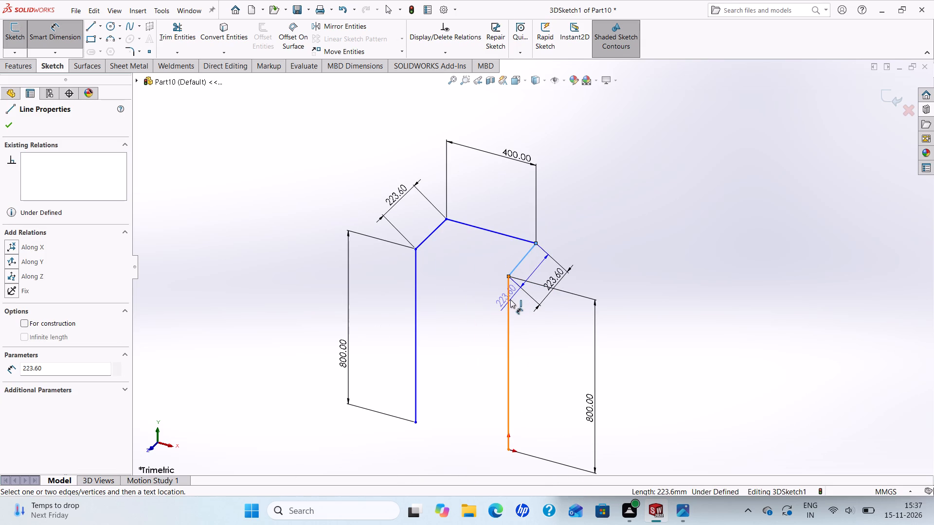
click(509, 299)
click(598, 281)
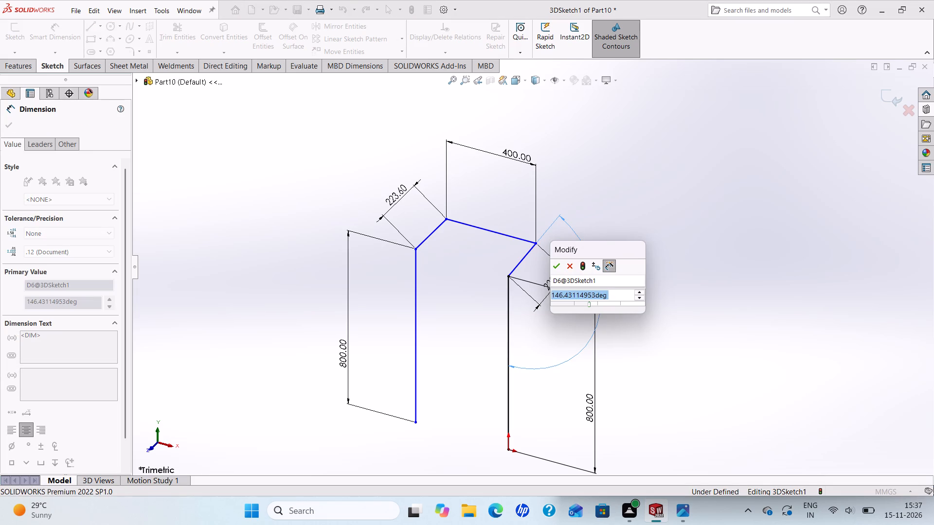
text(153)
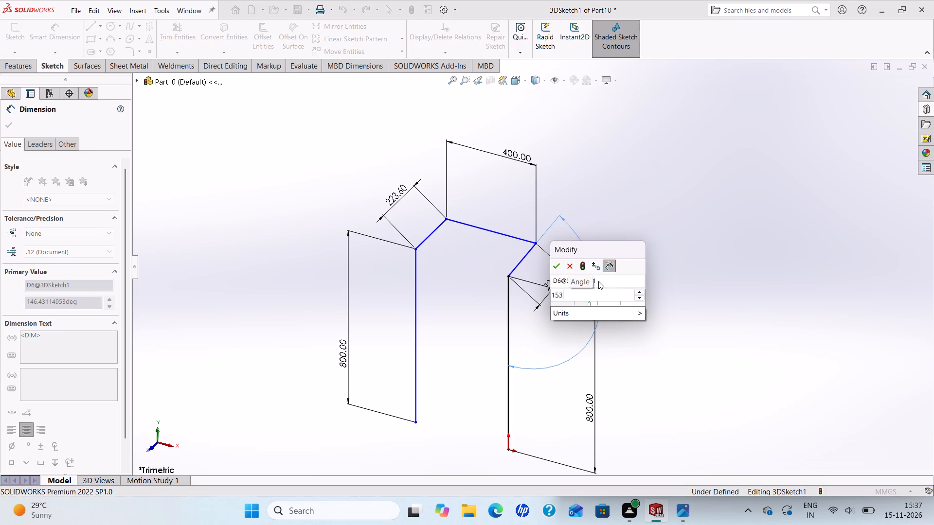
key(period)
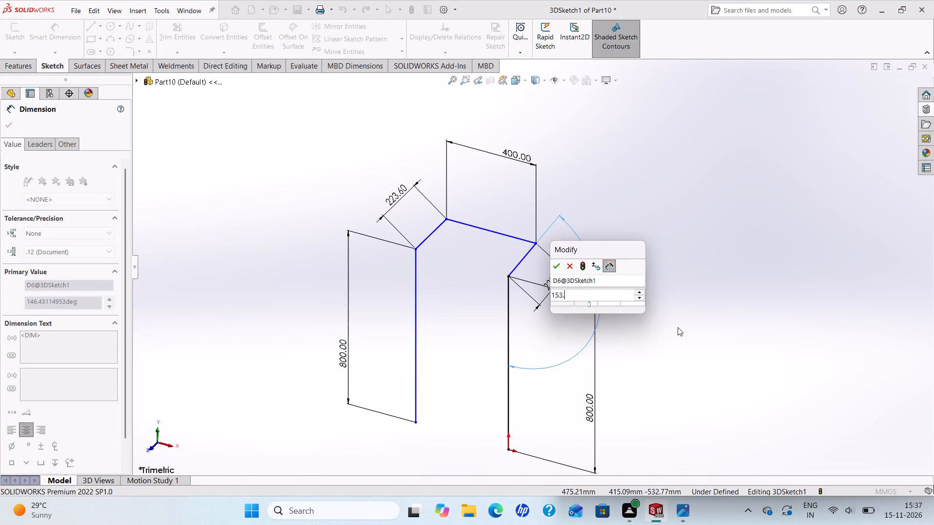
text(43)
key(Return)
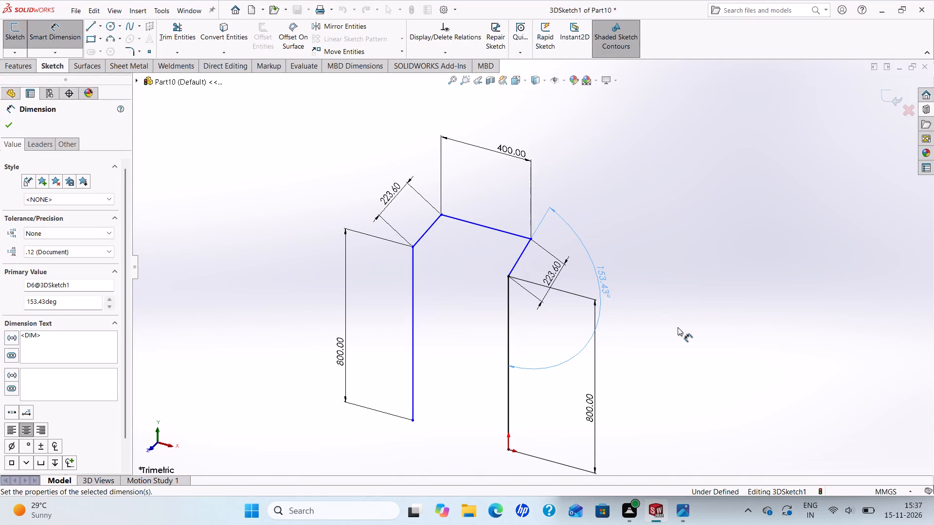
Dimension the angle between the other vertical leg and its slanted line as 153.43 degrees.
click(423, 230)
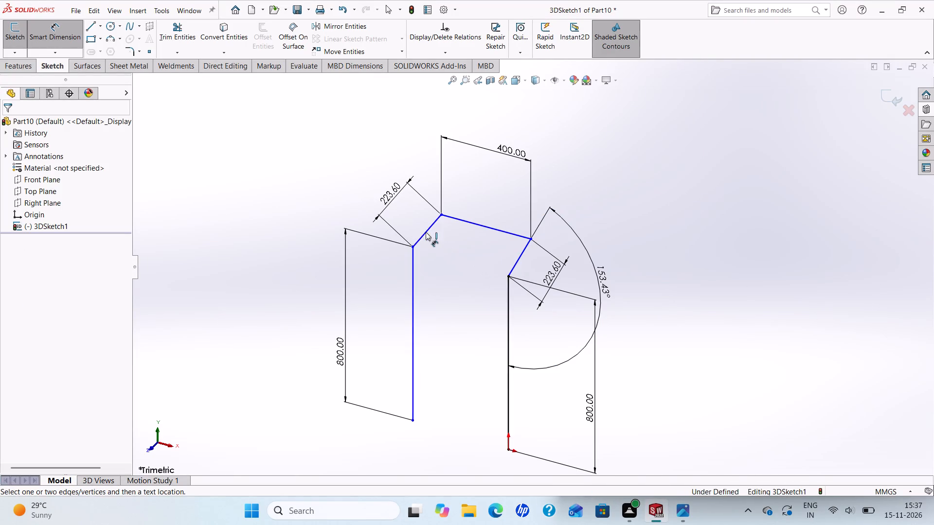
click(419, 242)
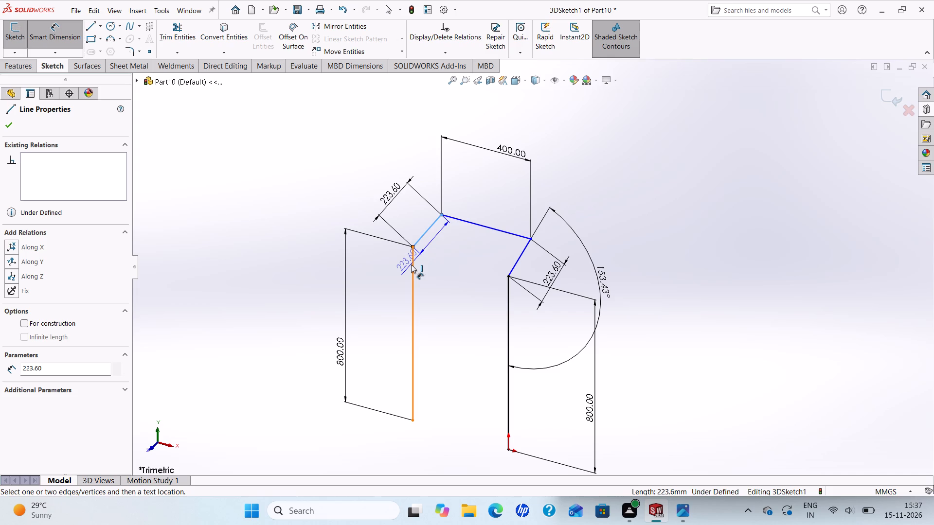
click(414, 270)
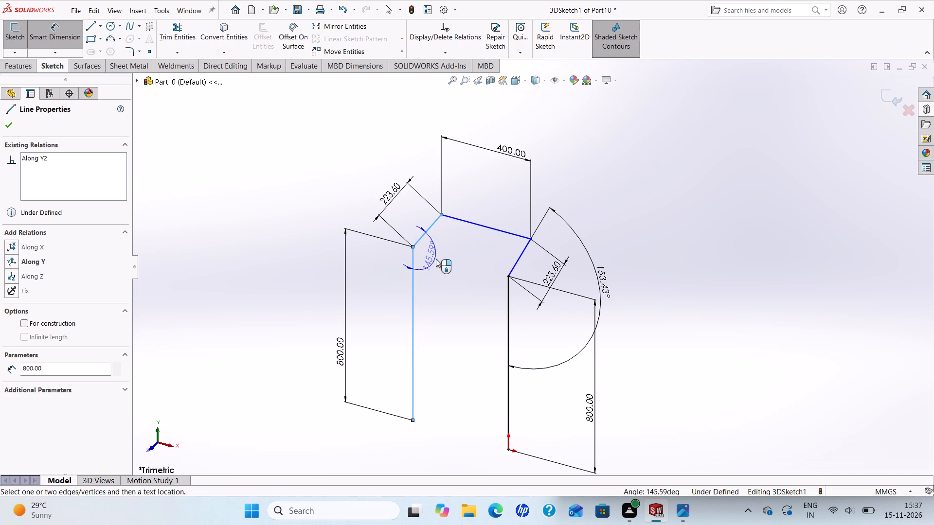
click(441, 262)
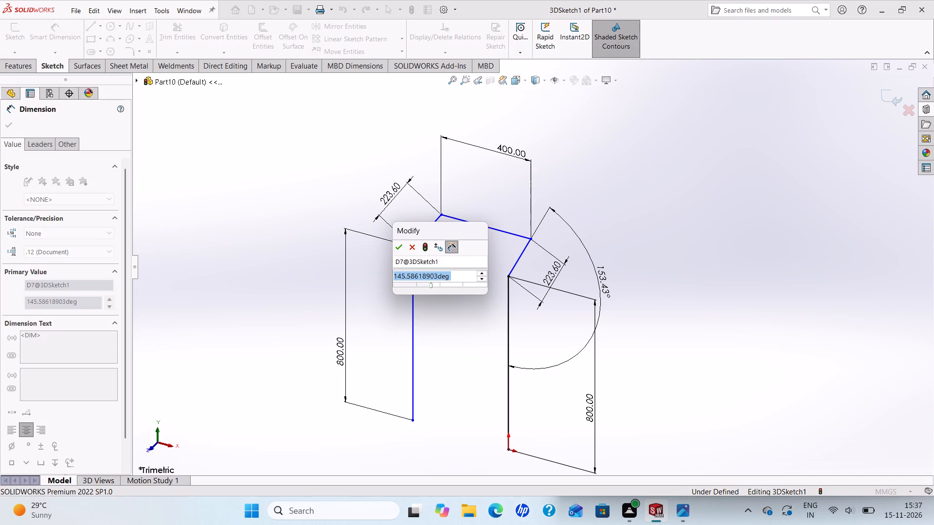
text(153.)
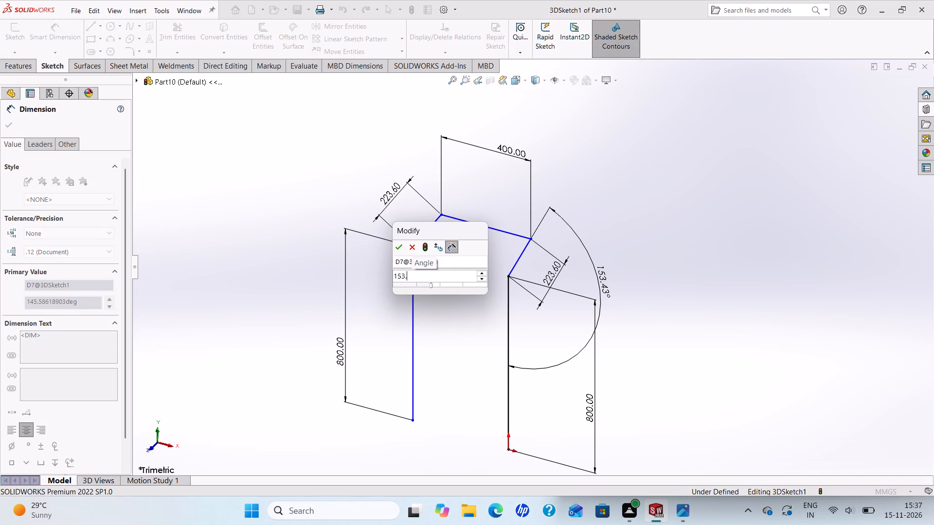
text(43)
key(Return)
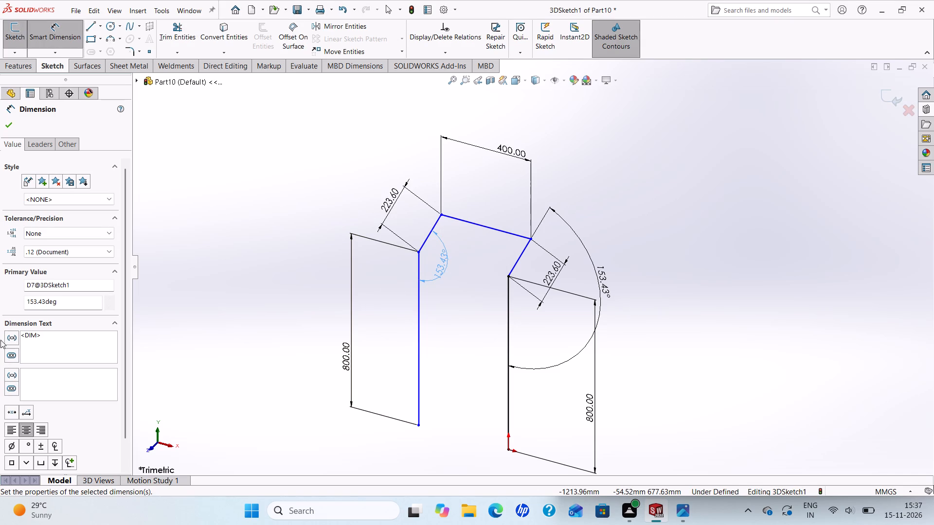
Fillet the frame sketch's four corners between legs, slanted lines and top line with a 50 mm radius, and exit the 3D sketch.
click(7, 124)
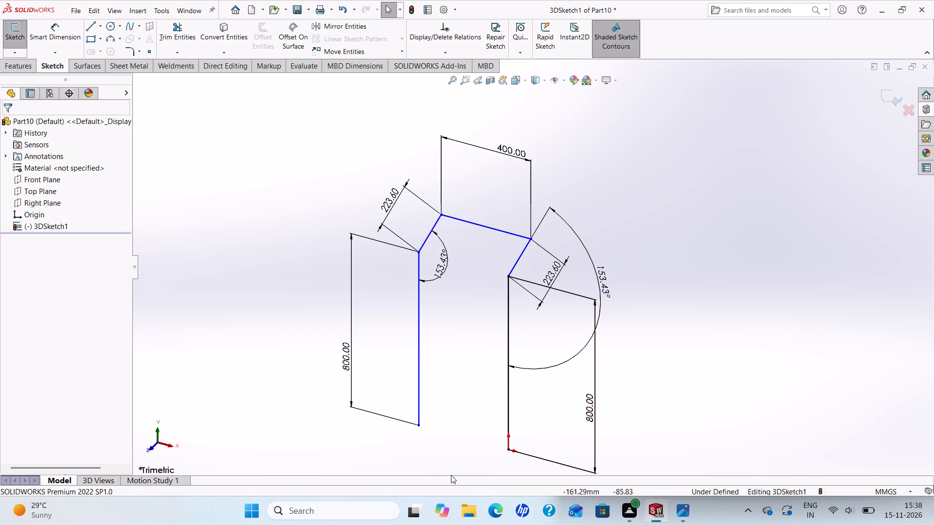
click(136, 50)
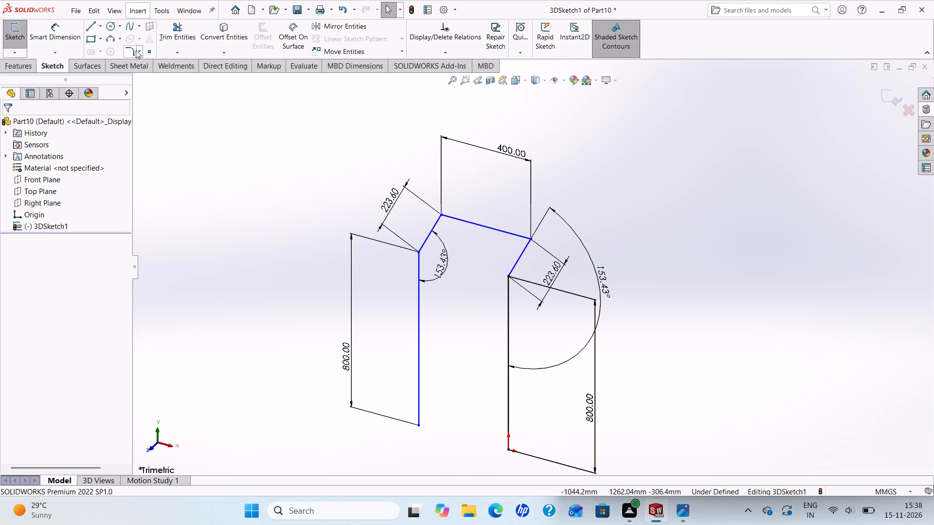
text(50)
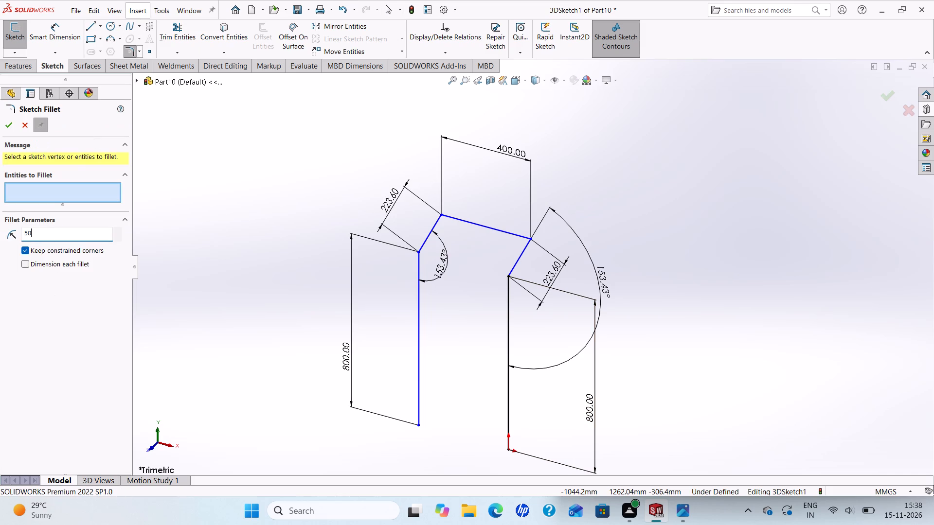
key(Return)
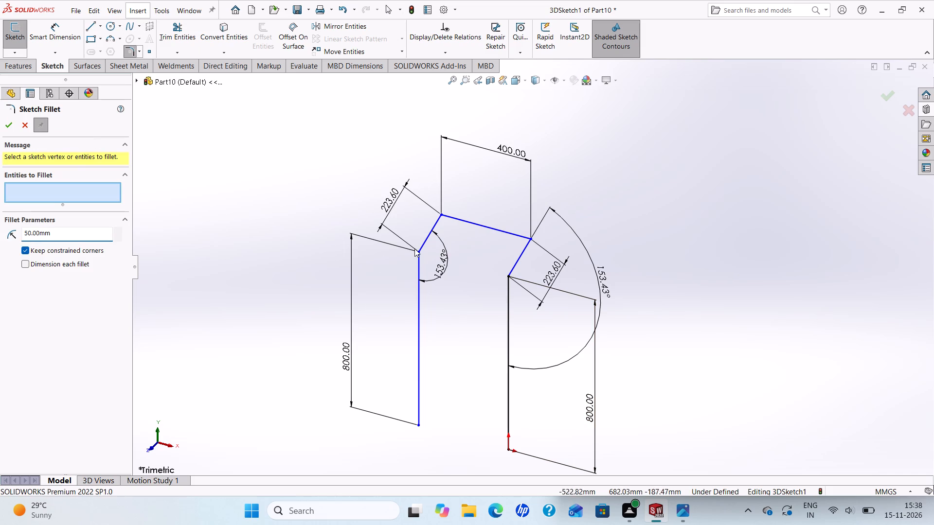
click(417, 251)
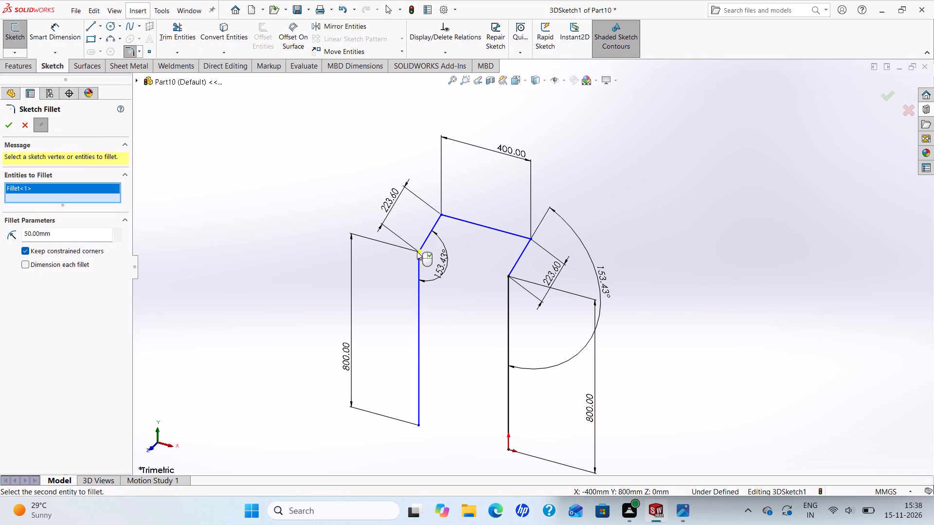
click(441, 213)
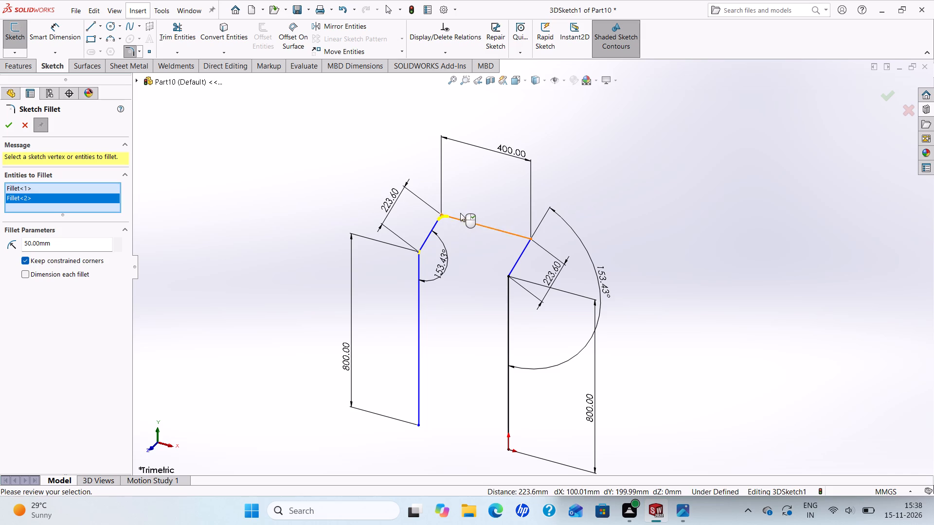
click(530, 237)
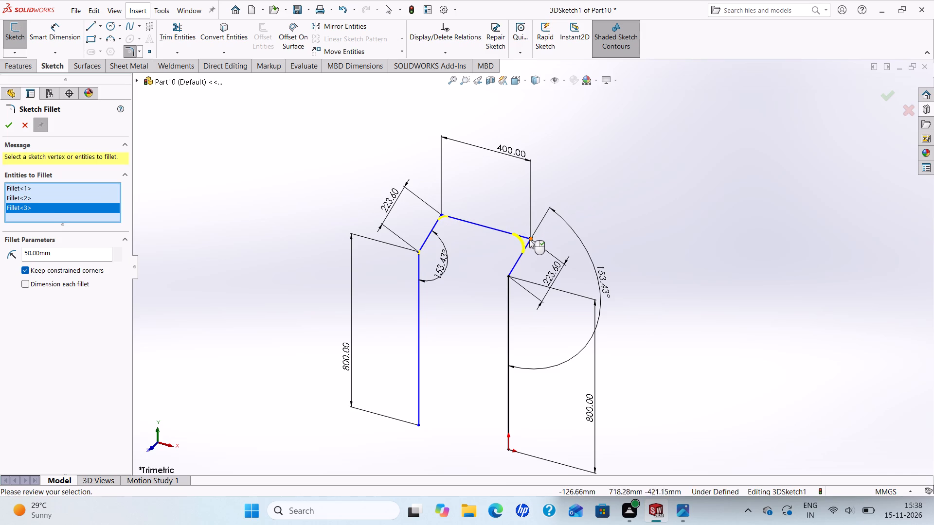
click(509, 276)
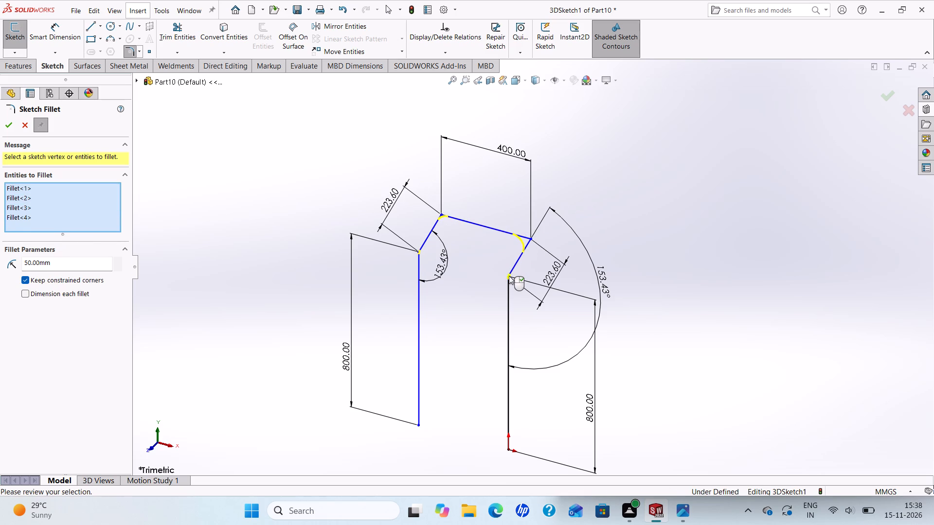
scroll(505, 286, down, 1)
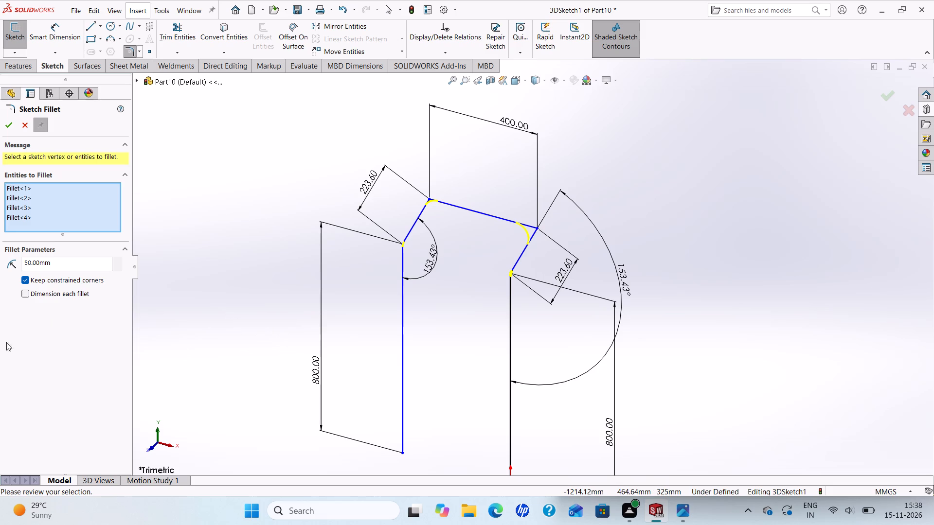
click(7, 123)
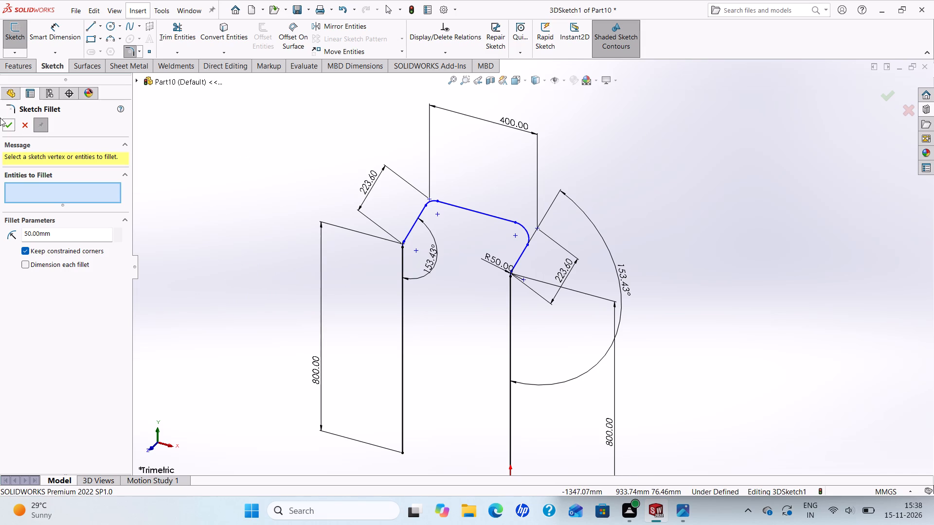
click(11, 126)
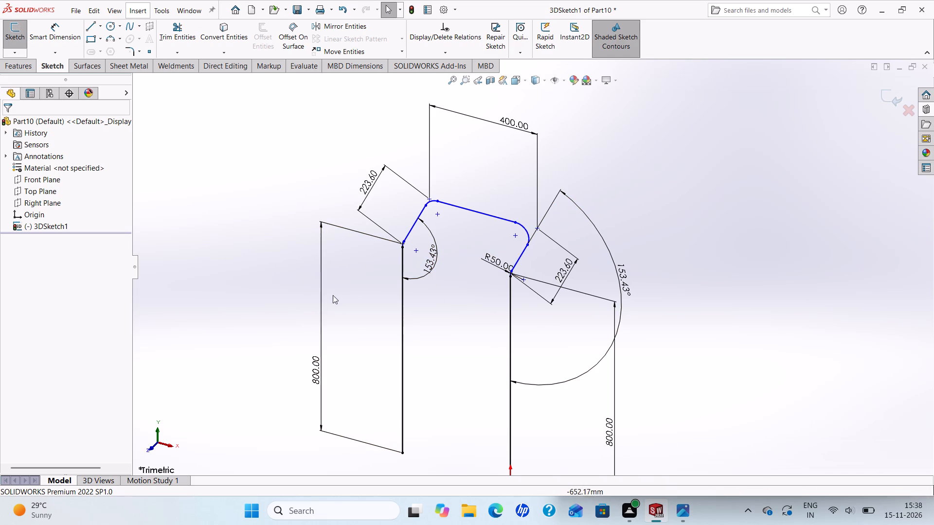
click(882, 100)
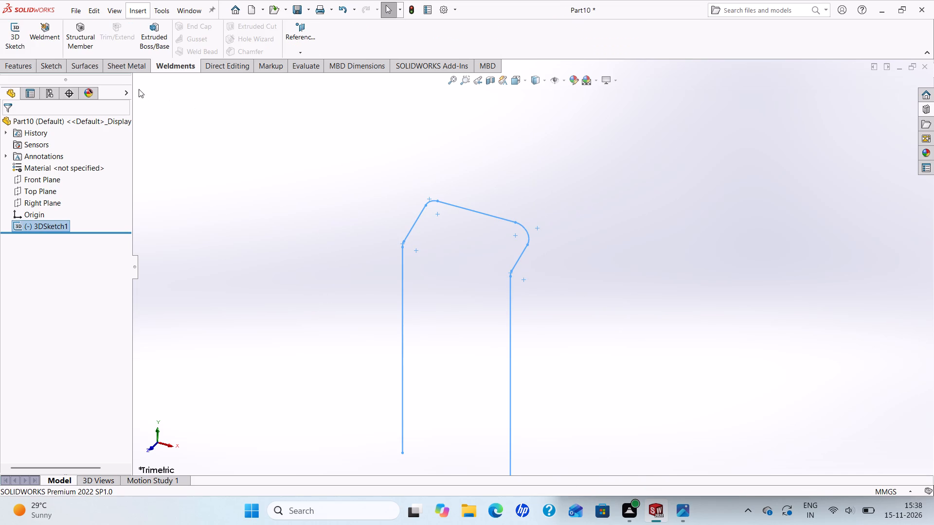
Start a structural member with the iso standard, pipe type and size 26.9 x 3.2.
click(83, 33)
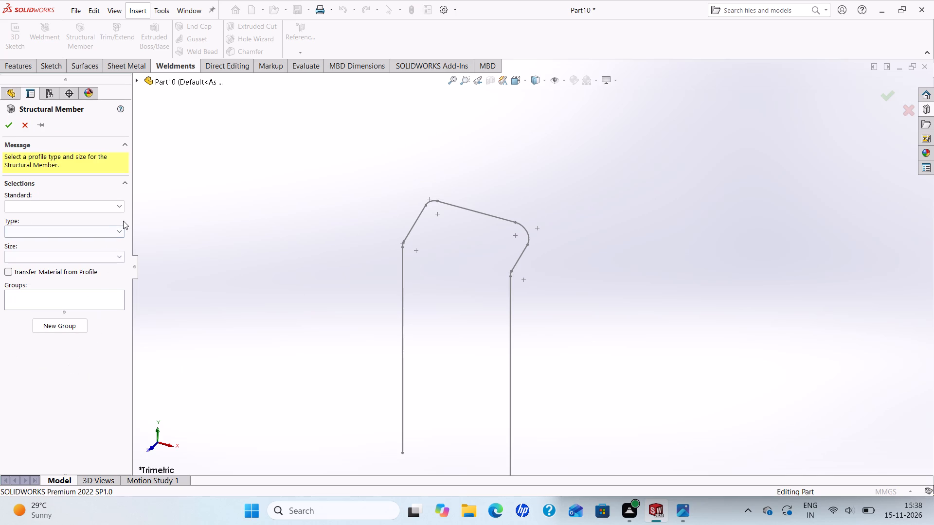
click(117, 210)
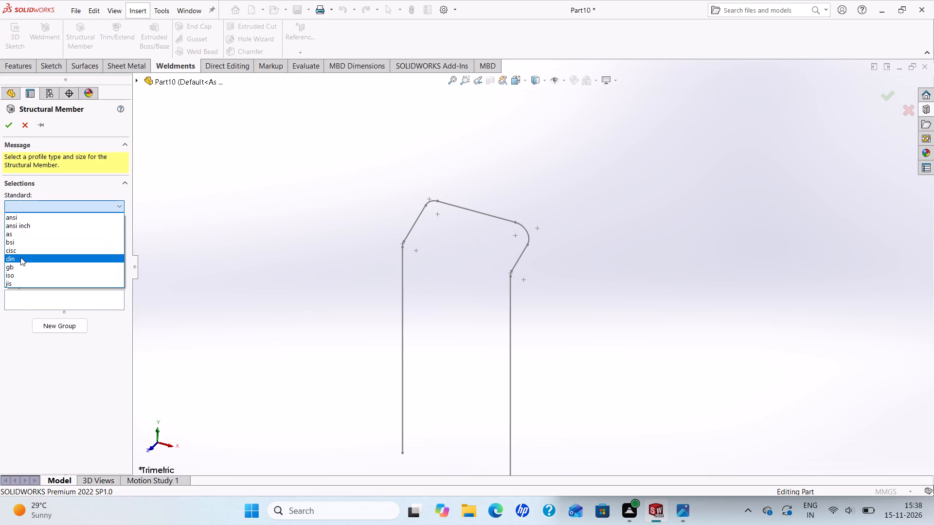
click(17, 275)
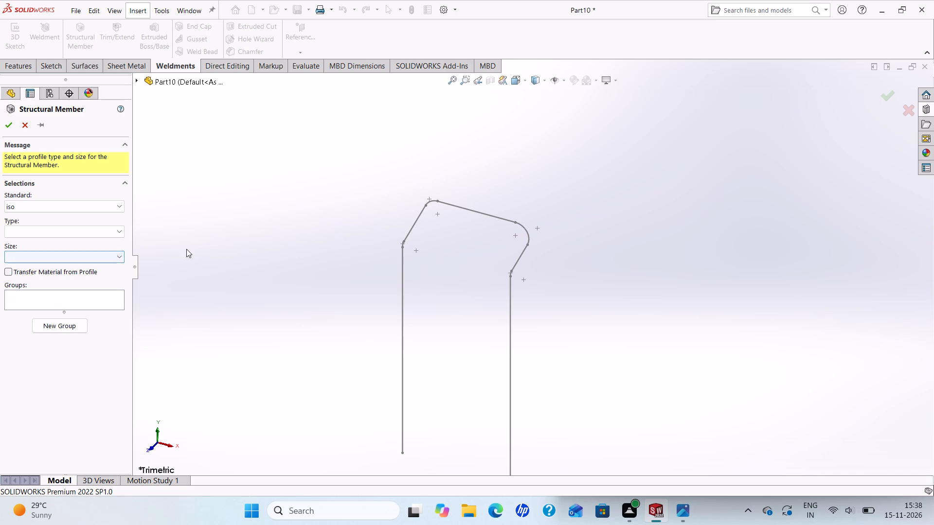
click(116, 230)
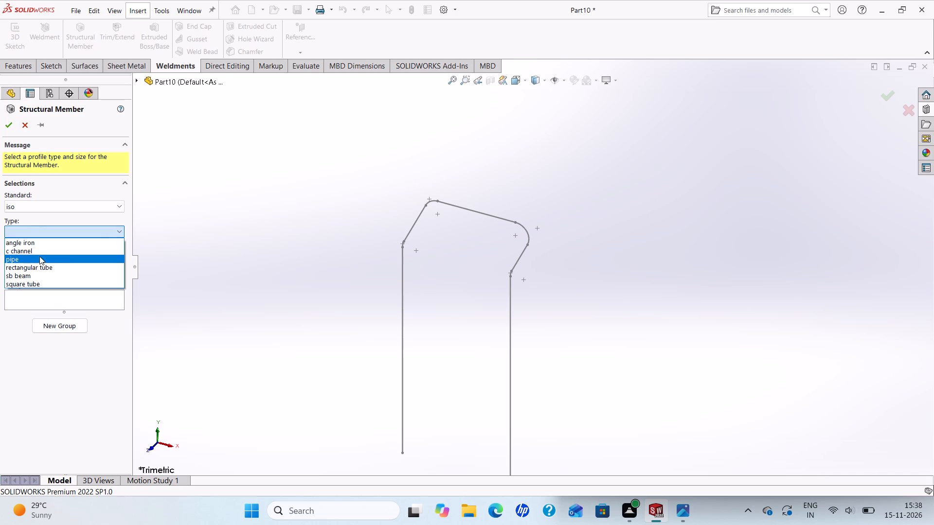
click(39, 256)
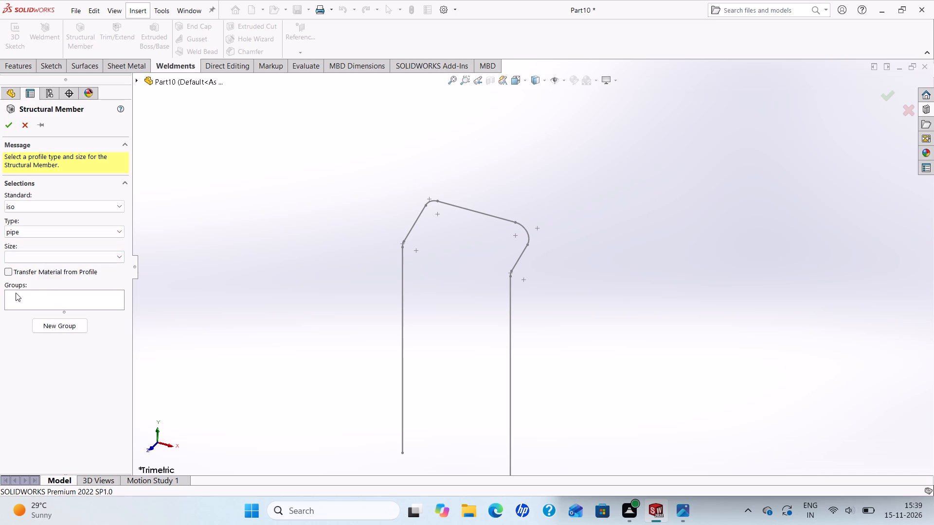
click(120, 255)
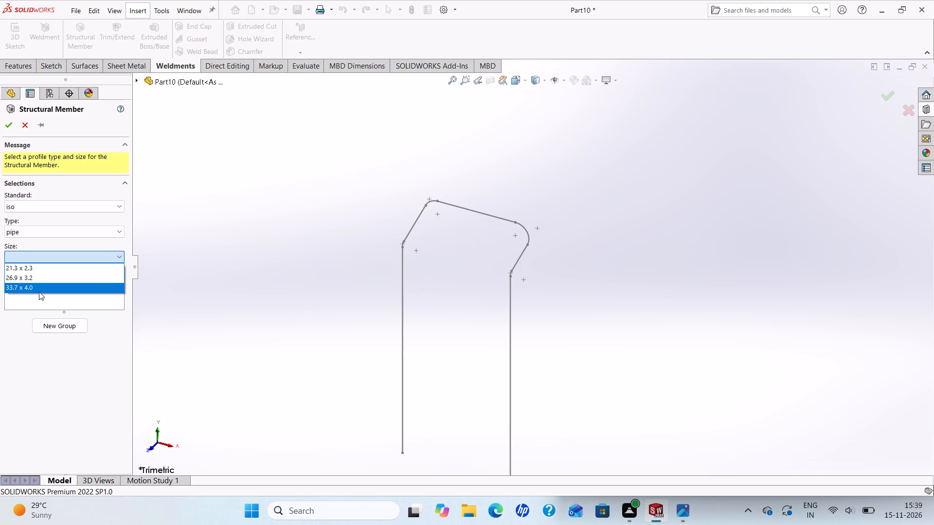
click(19, 277)
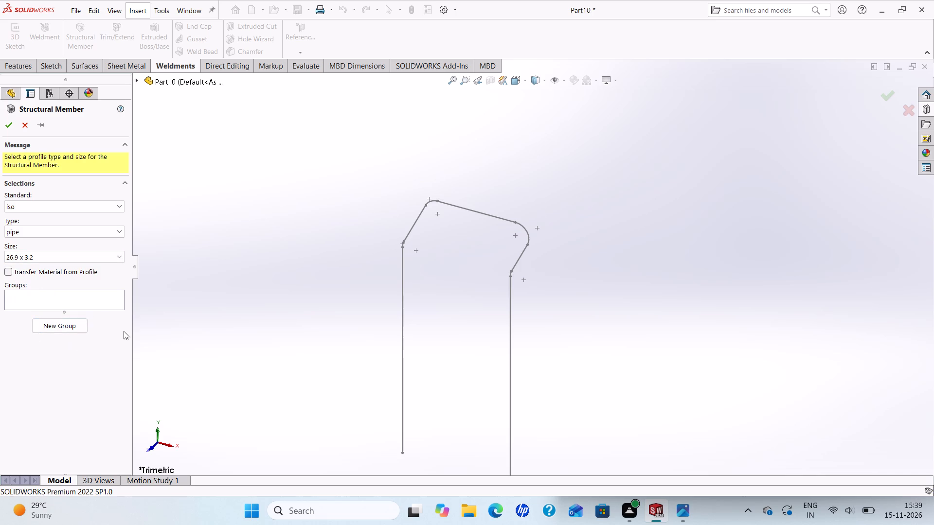
Select the member's path segments in sequence from the leg at the origin, over the top line, to the far slanted line, including the arcs between them.
click(45, 303)
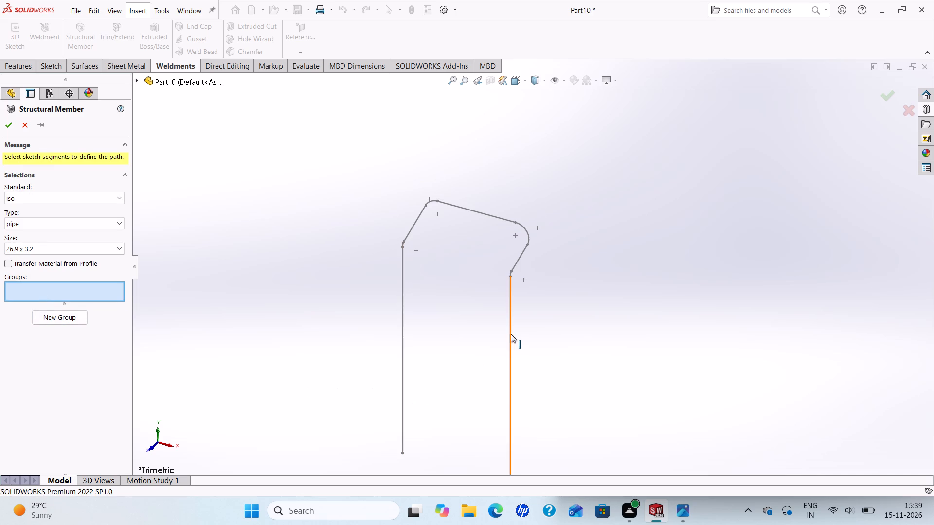
click(508, 332)
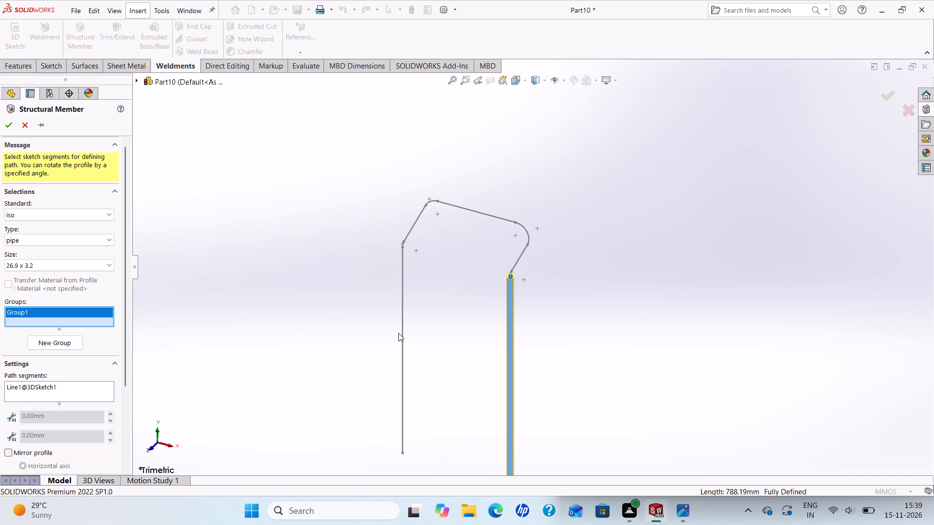
scroll(515, 274, down, 13)
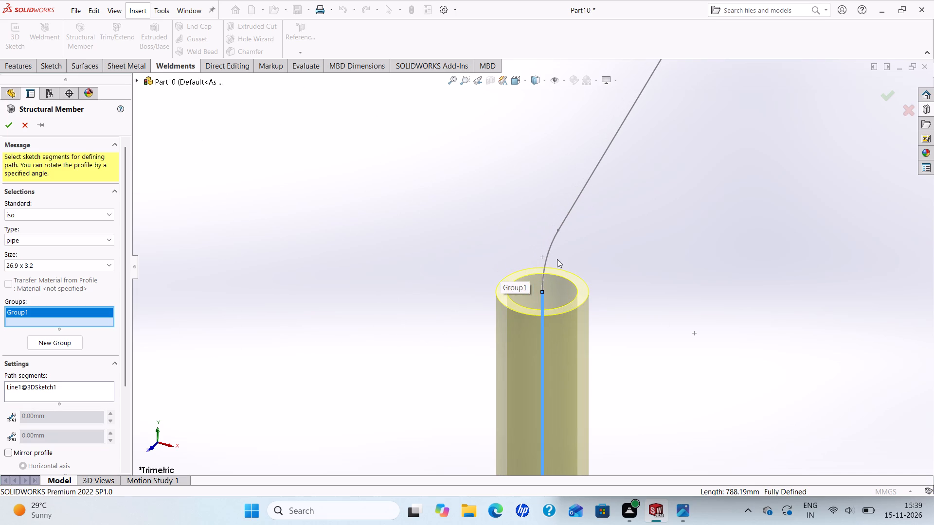
click(547, 253)
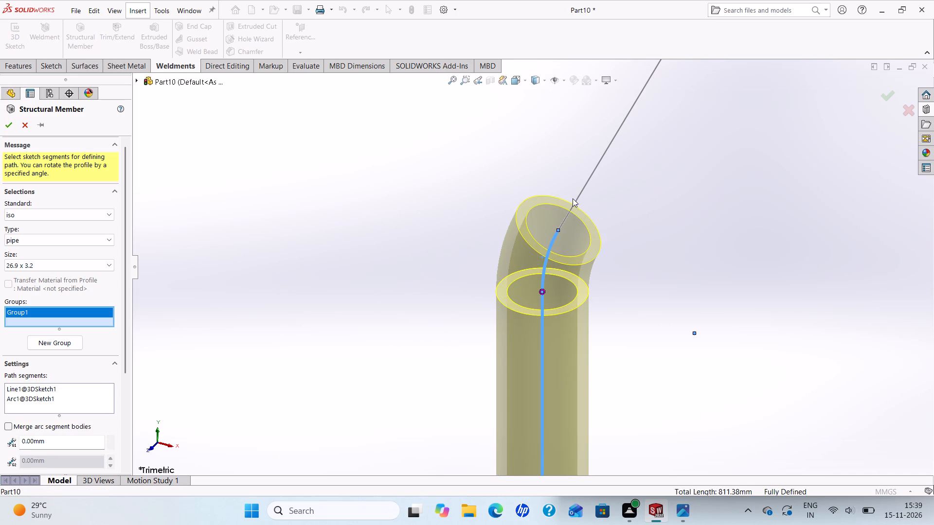
click(580, 194)
scroll(569, 194, up, 5)
scroll(531, 181, up, 4)
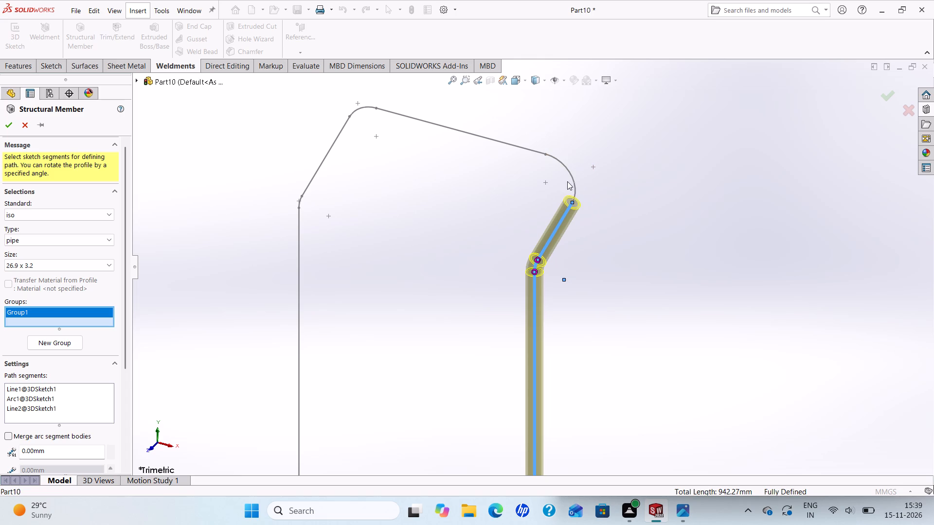
click(573, 176)
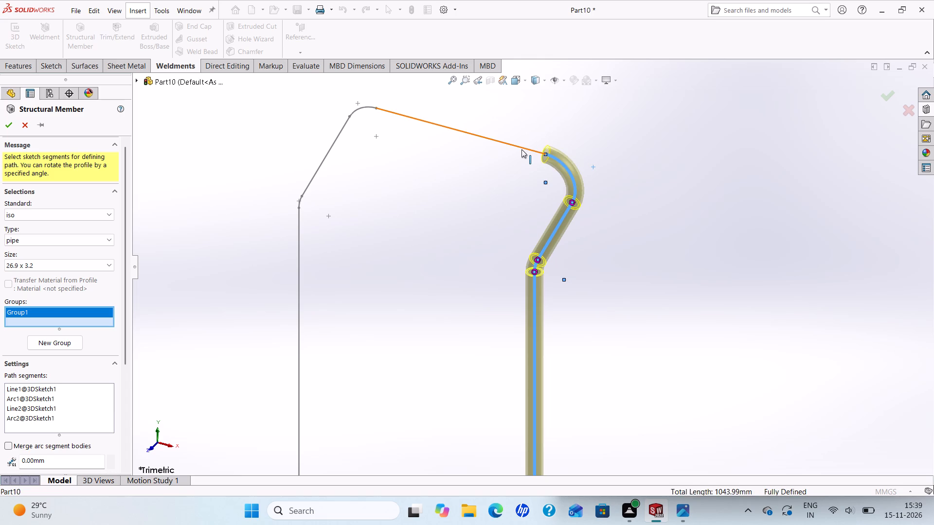
click(521, 149)
click(363, 107)
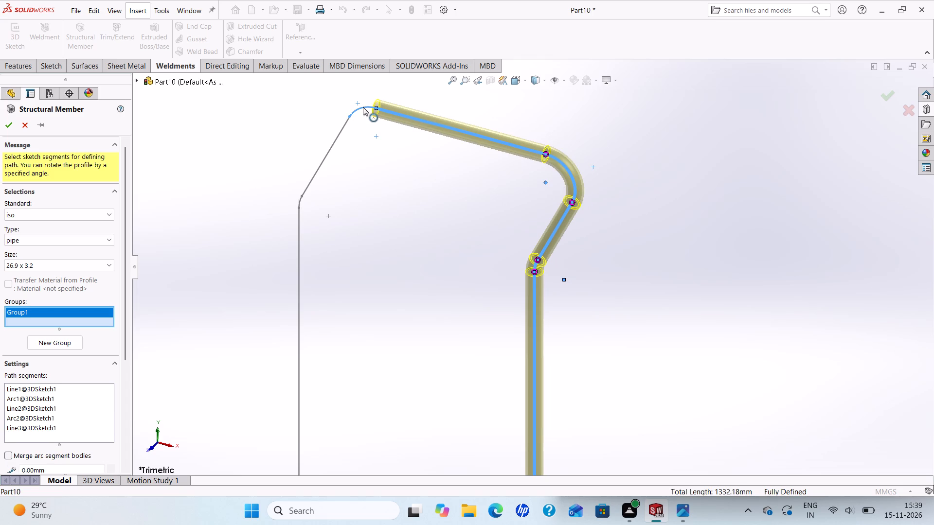
click(338, 138)
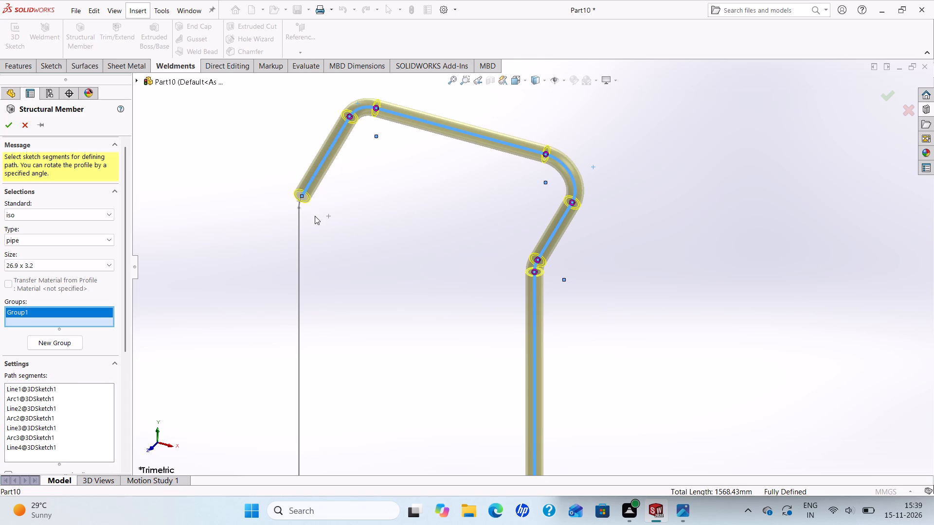
Add the remaining corner arc and the other vertical leg to the path, and create the pipe structural member.
scroll(338, 205, down, 8)
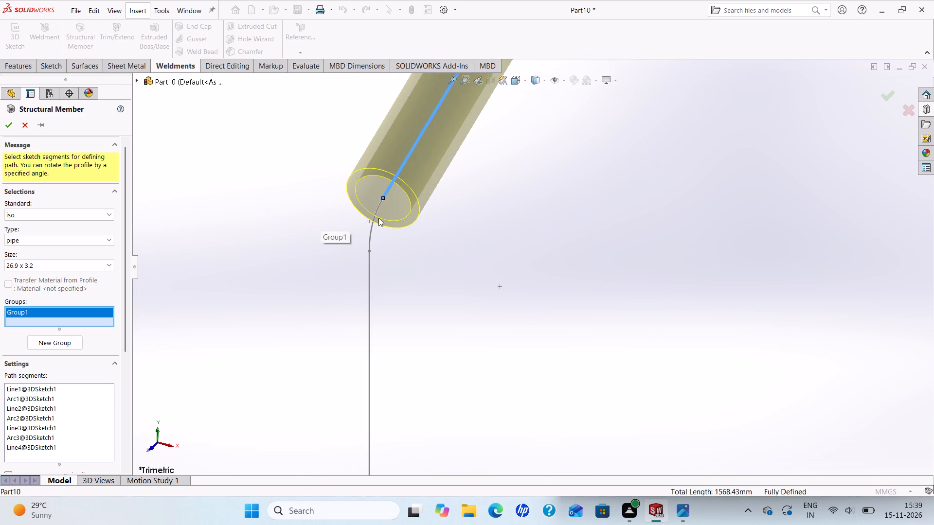
click(371, 227)
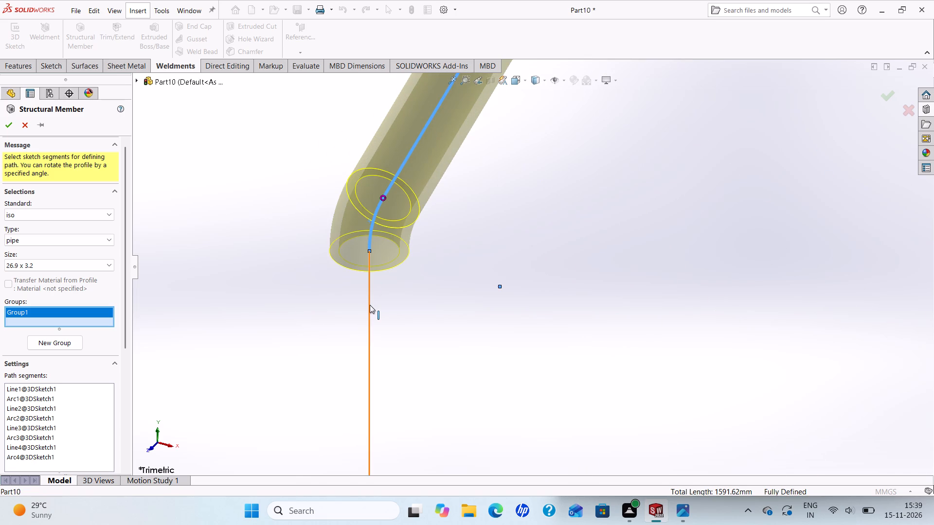
click(369, 305)
scroll(374, 299, up, 4)
scroll(501, 299, up, 4)
scroll(579, 306, up, 3)
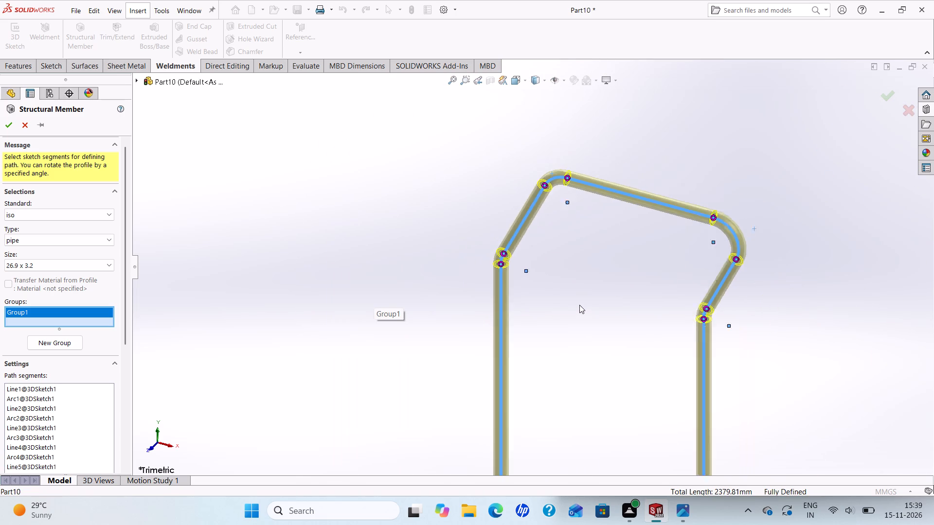
scroll(600, 328, down, 2)
scroll(596, 317, up, 6)
scroll(597, 340, down, 1)
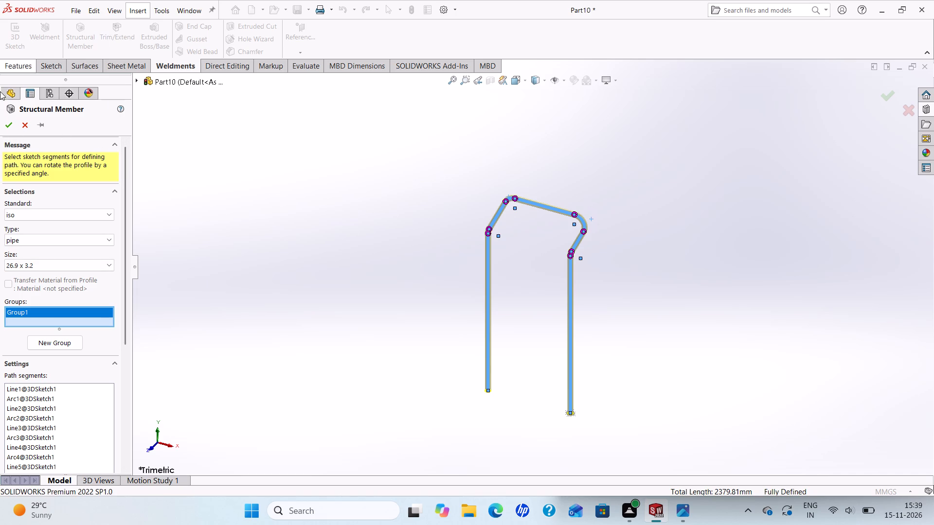
click(9, 122)
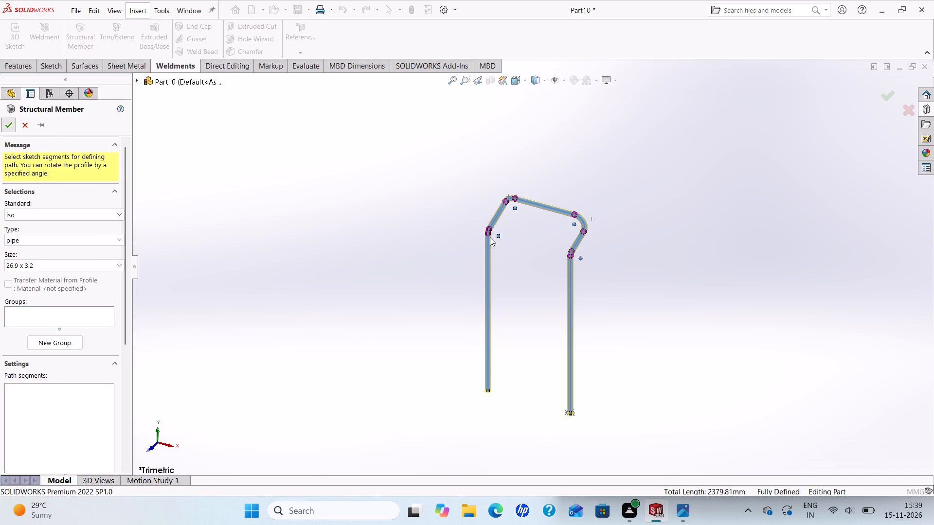
scroll(617, 257, down, 2)
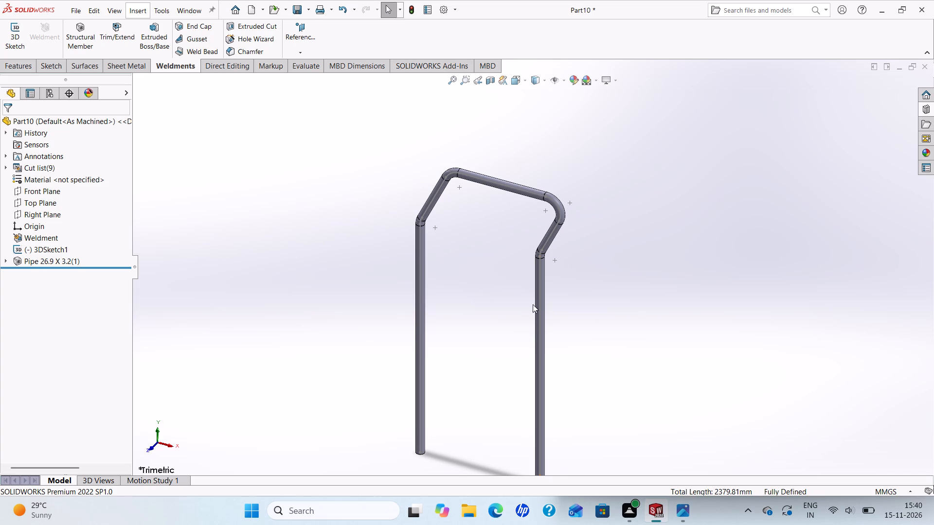
key(Escape)
Create a reference plane tangent to the far vertical leg's outer face and coincident with the sketch line of the leg at the origin.
click(297, 53)
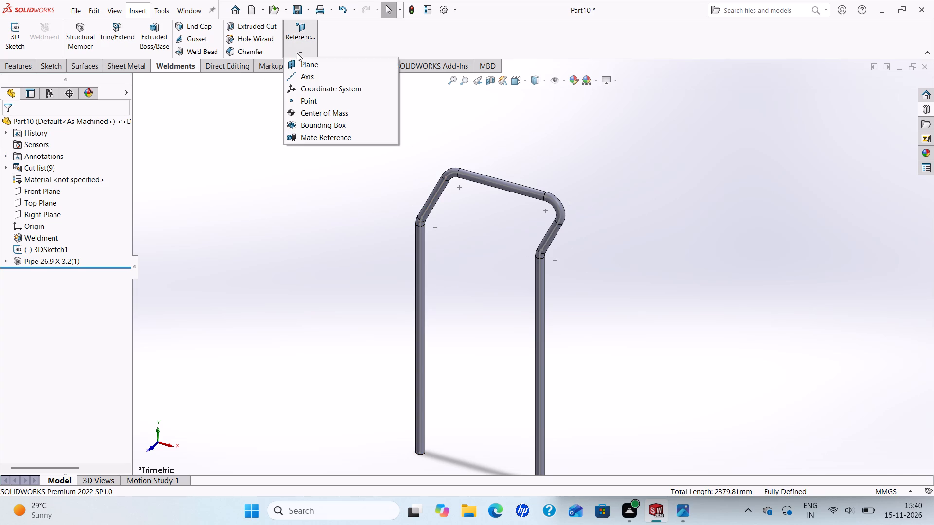
click(303, 64)
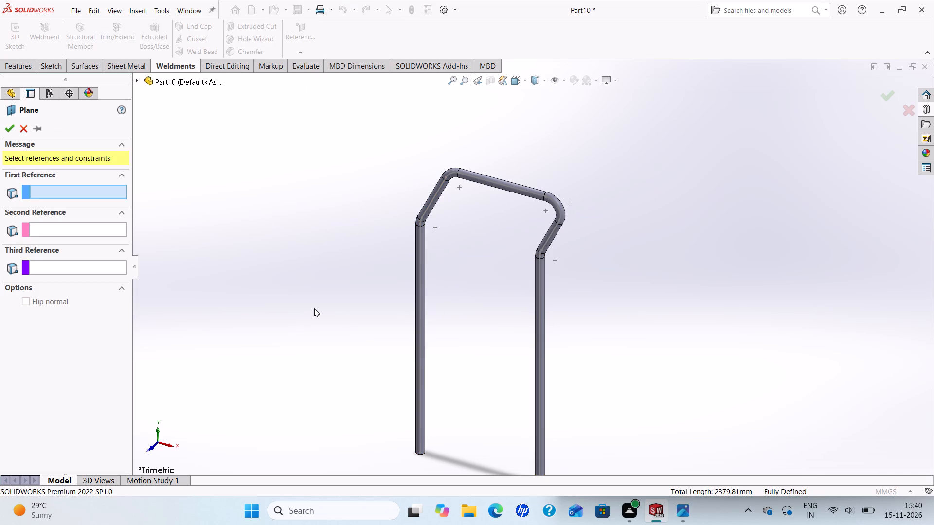
click(423, 339)
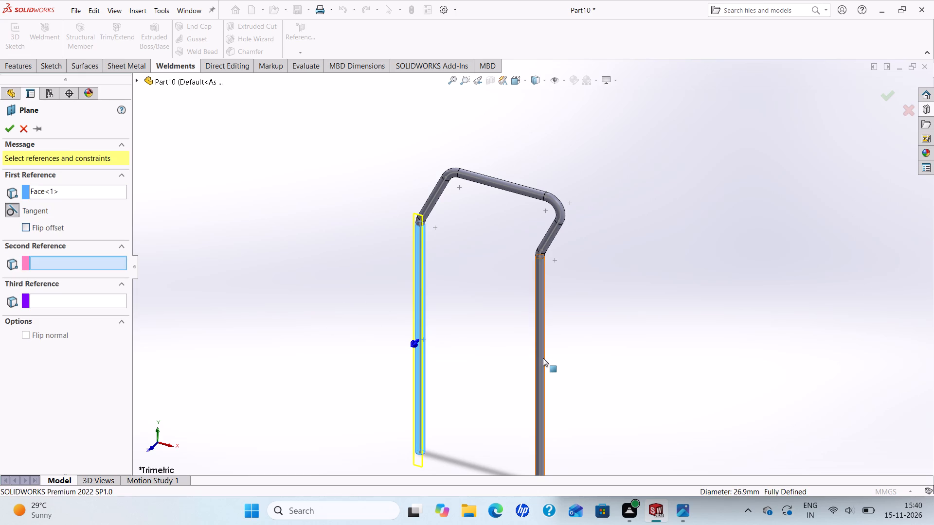
click(542, 357)
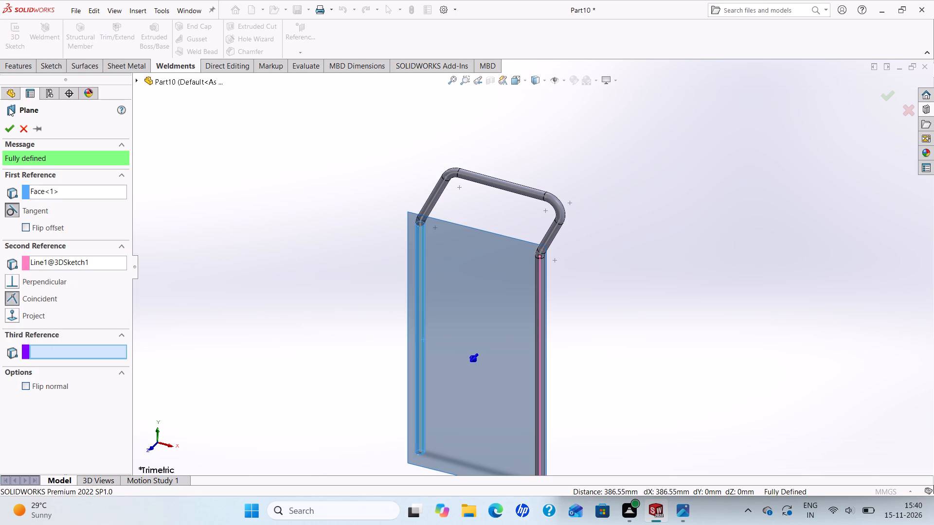
click(6, 126)
Start a sketch on the new plane and draw a horizontal centerline about 400 mm long from the origin to the other leg's bottom end.
scroll(363, 313, up, 1)
scroll(470, 362, up, 1)
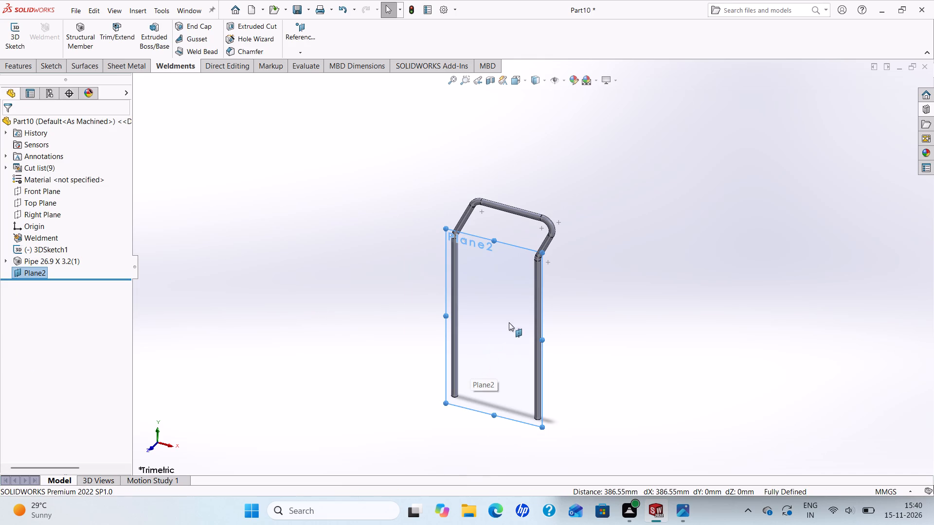
right_click(473, 376)
click(498, 355)
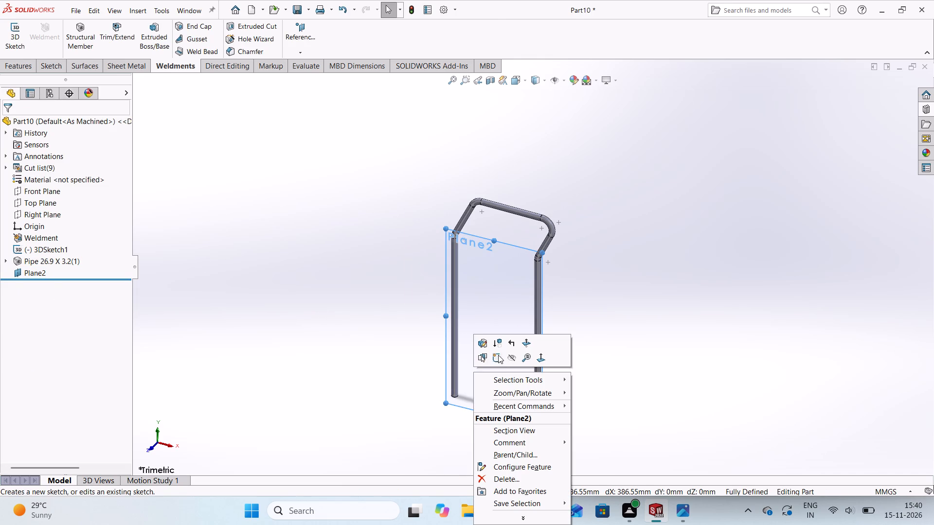
scroll(507, 356, up, 2)
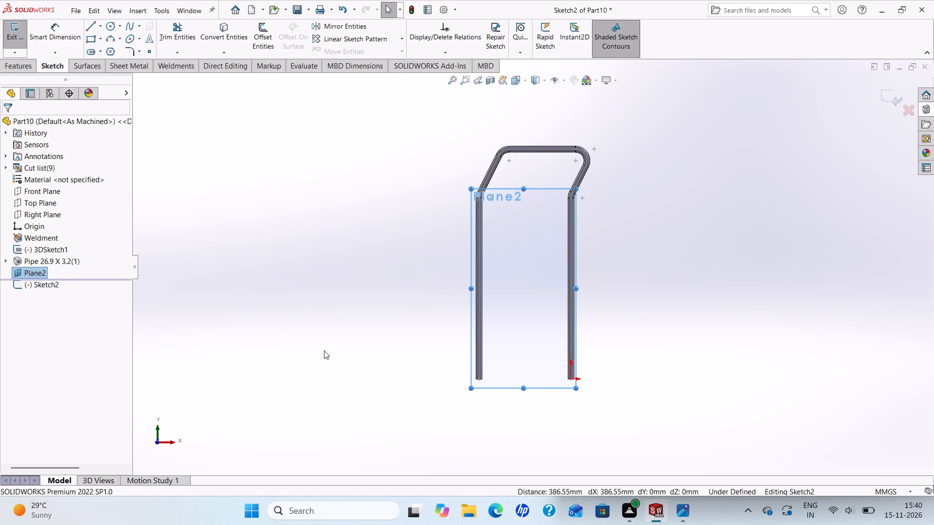
click(102, 27)
click(108, 52)
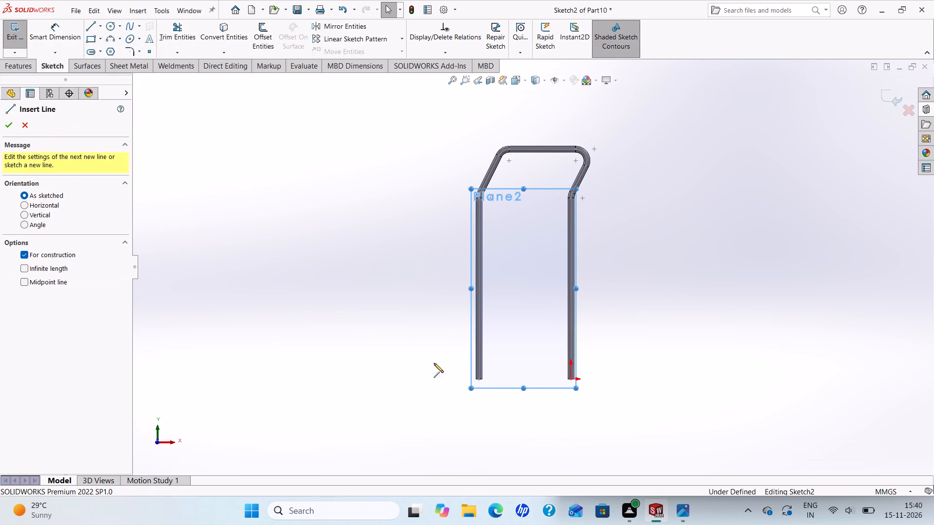
click(570, 381)
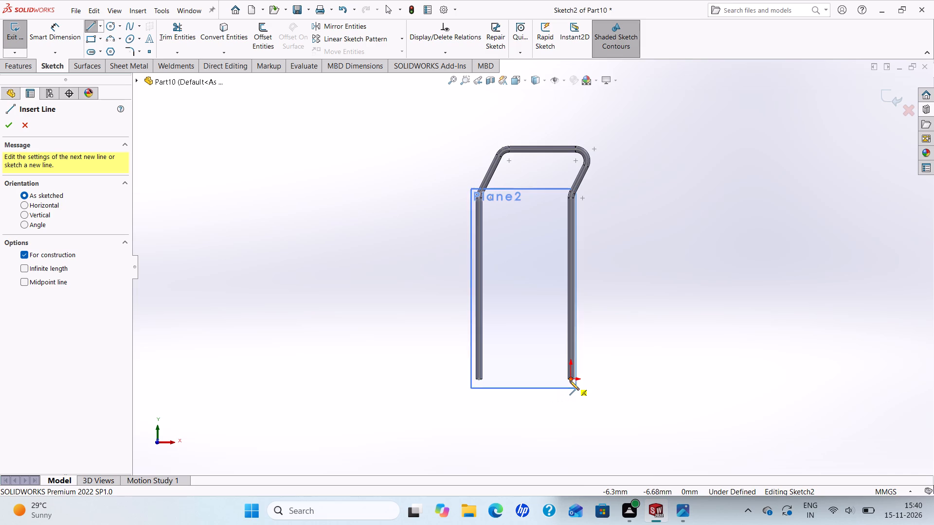
click(479, 380)
right_click(479, 380)
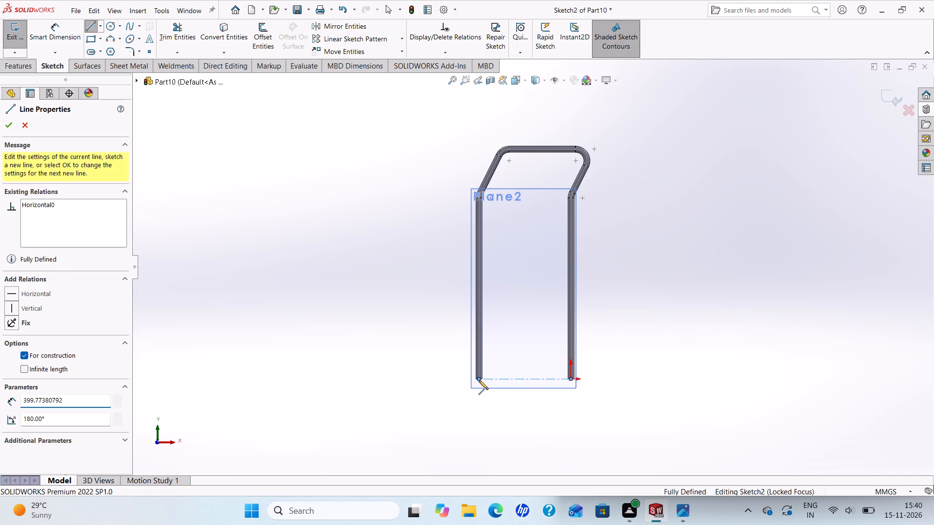
click(498, 385)
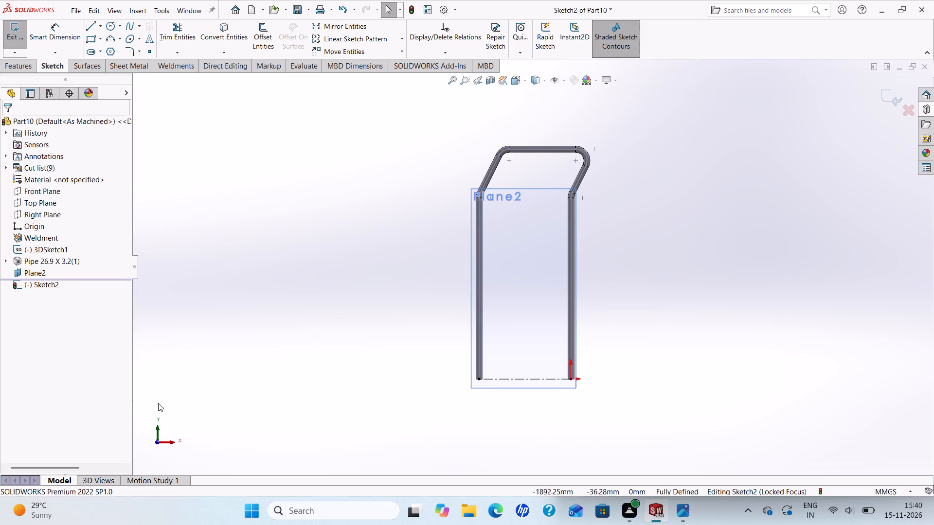
Draw a vertical centerline from the midpoint of the bottom centerline up to just below the frame's top pipe.
click(100, 31)
click(109, 46)
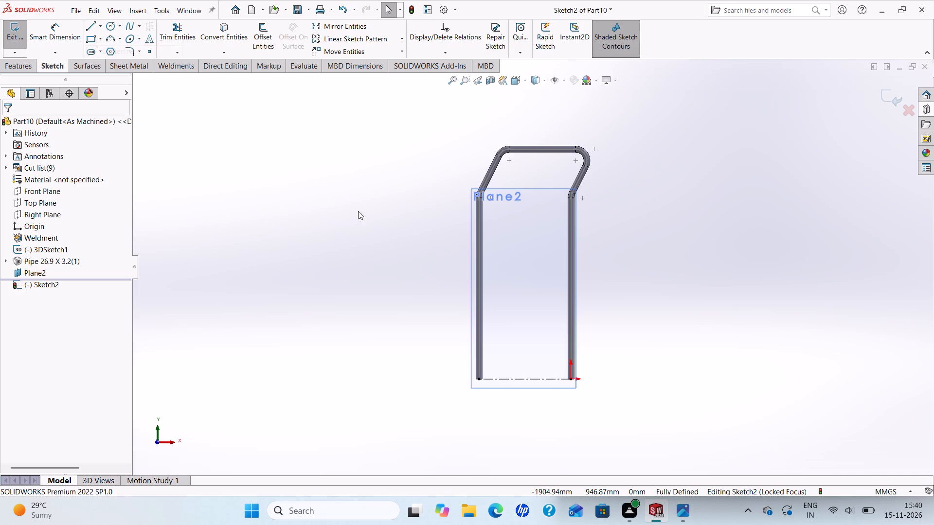
click(525, 378)
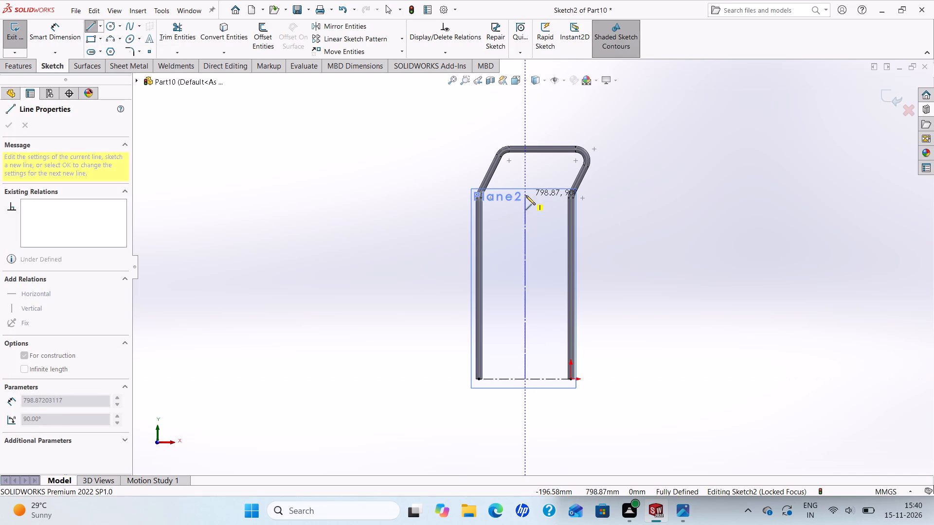
click(526, 159)
right_click(526, 159)
click(542, 166)
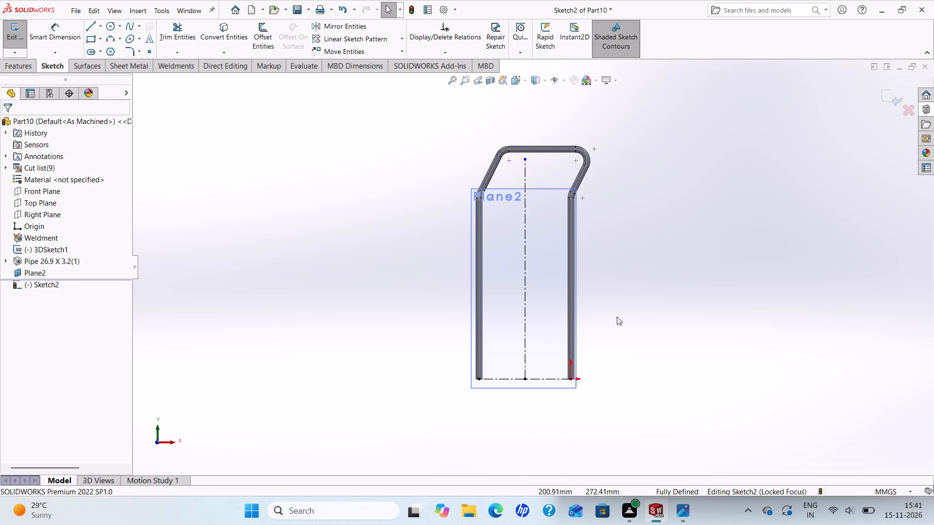
Sketch a center rectangle about 431 by 67 mm, centred on the vertical centerline across the upper part of both legs.
middle_drag(616, 316, 429, 328)
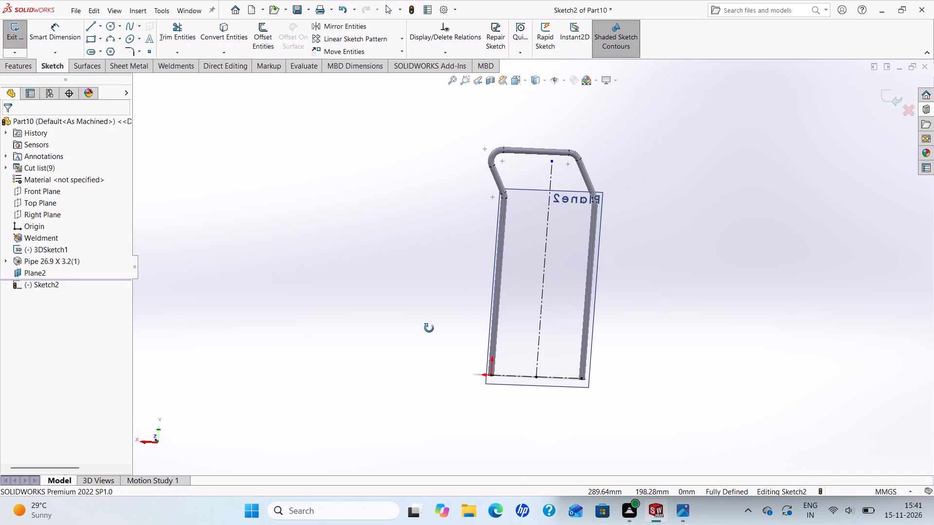
middle_drag(429, 328, 420, 338)
scroll(461, 311, down, 1)
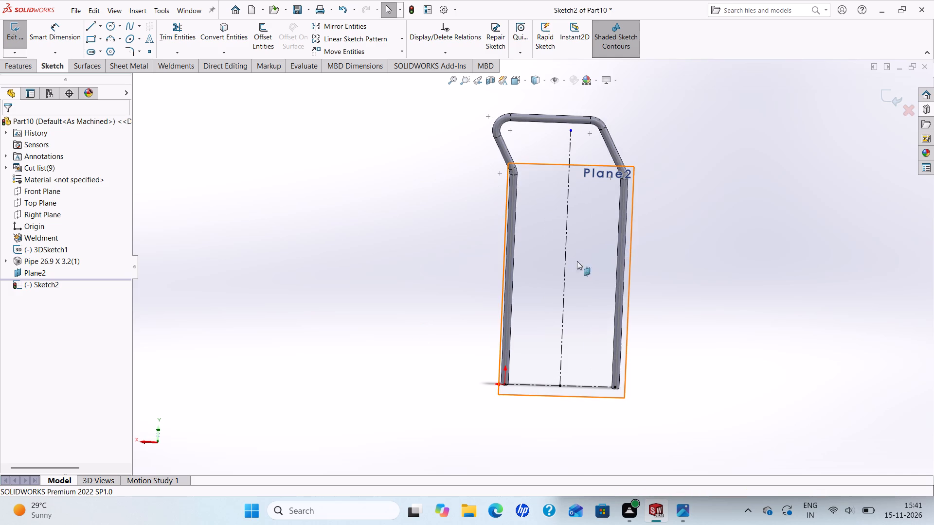
scroll(634, 258, up, 1)
scroll(634, 244, down, 1)
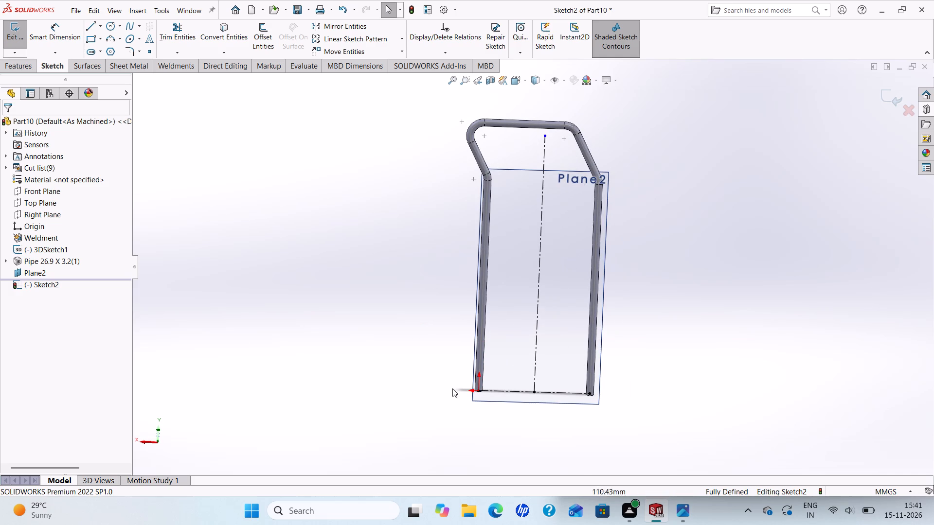
click(100, 40)
click(107, 62)
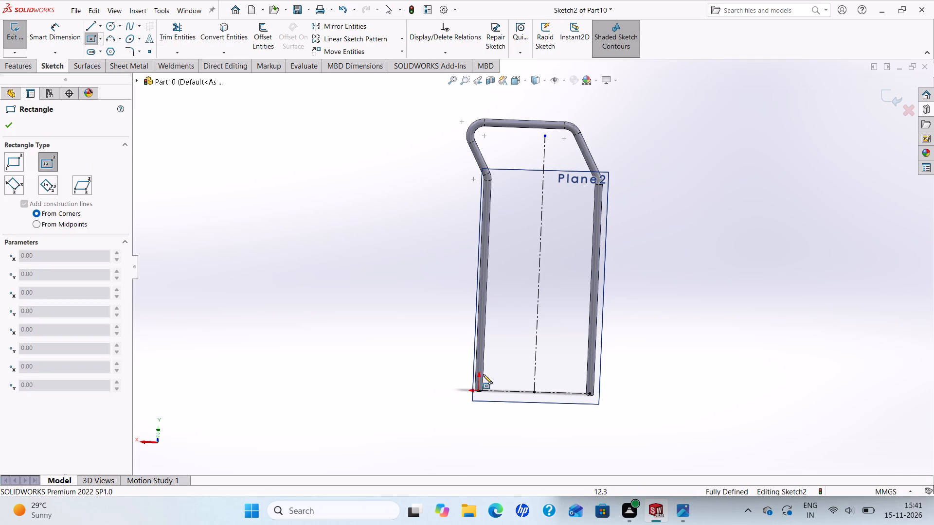
click(540, 233)
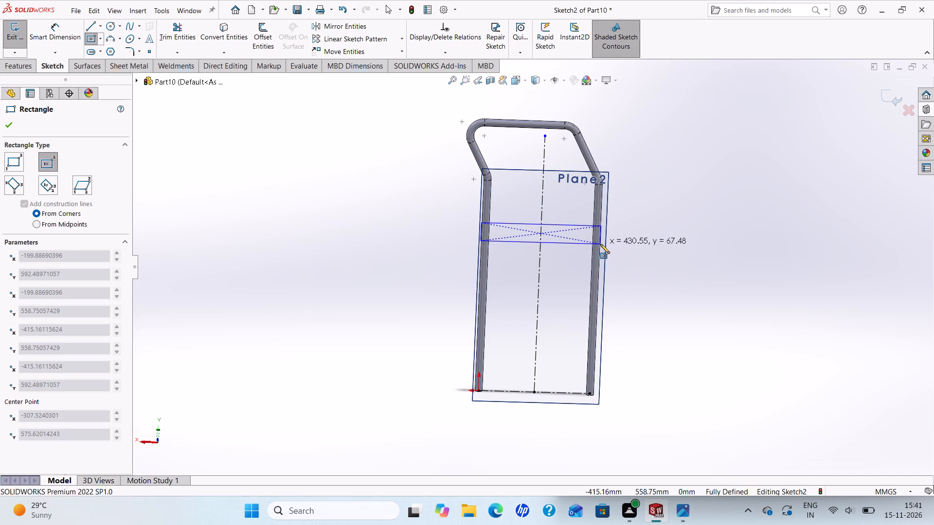
click(600, 244)
right_click(600, 244)
click(624, 253)
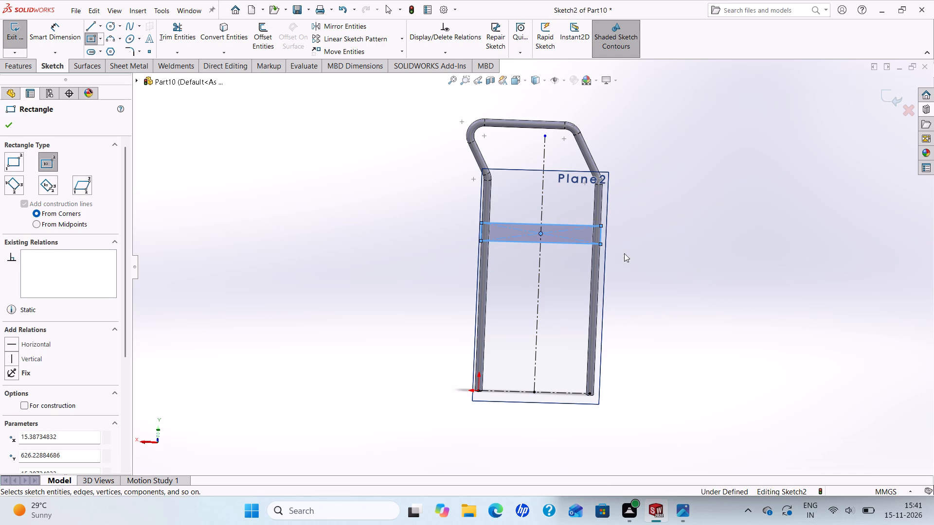
Dimension the rectangle to 30 mm high and 400 mm wide.
click(65, 37)
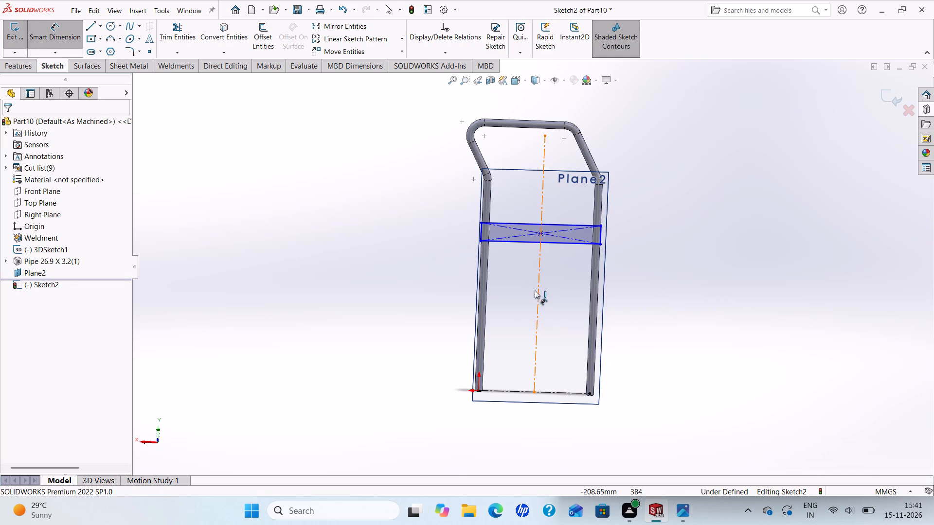
click(525, 244)
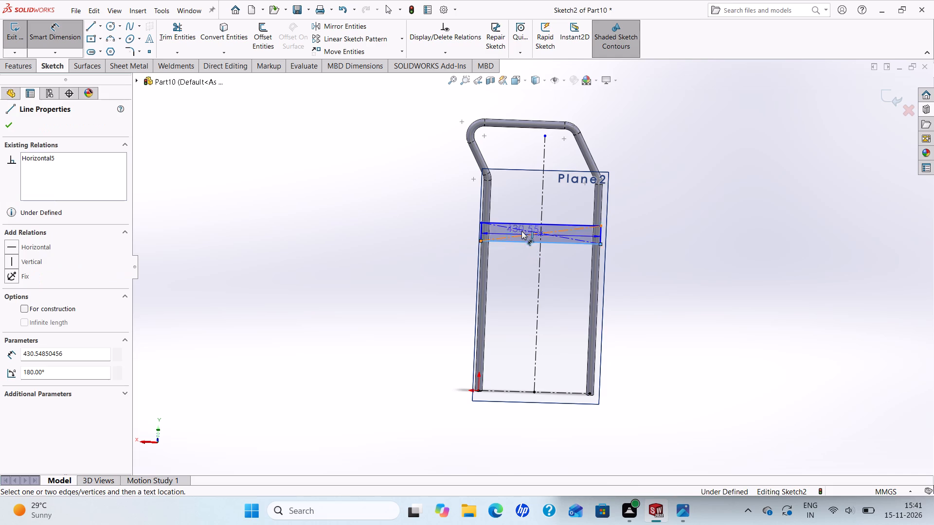
click(521, 224)
click(407, 223)
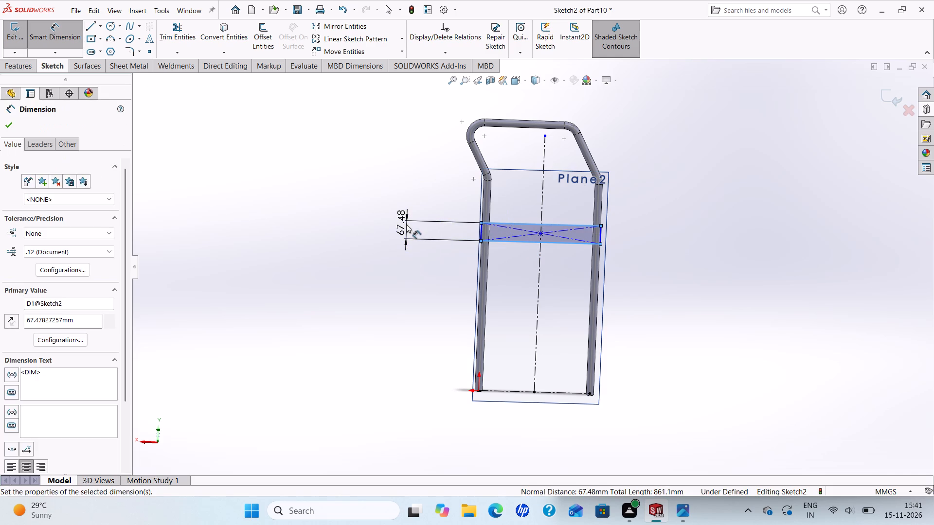
text(30)
key(Return)
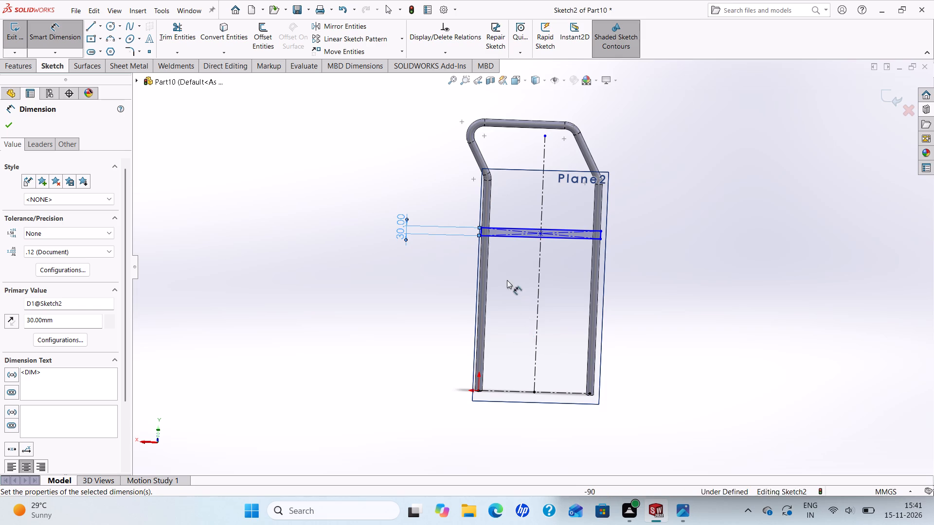
scroll(502, 268, down, 3)
click(471, 205)
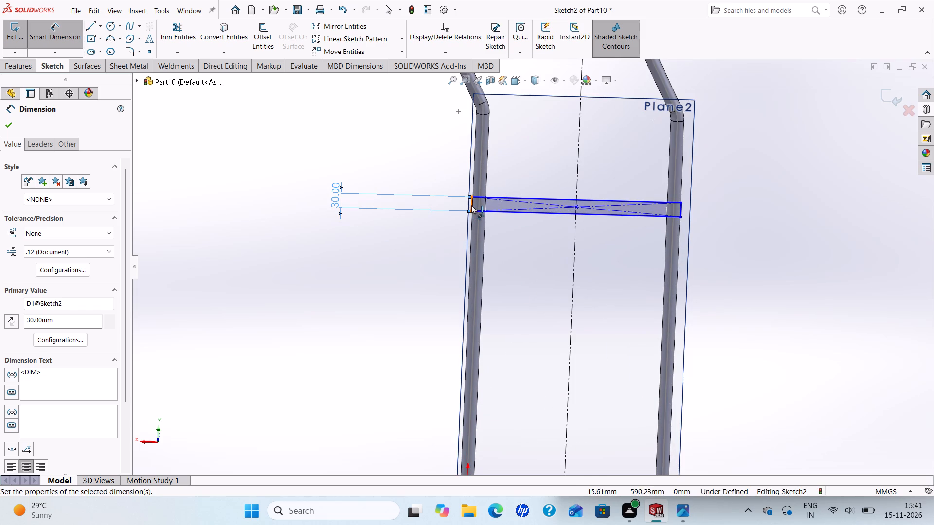
click(682, 206)
click(642, 165)
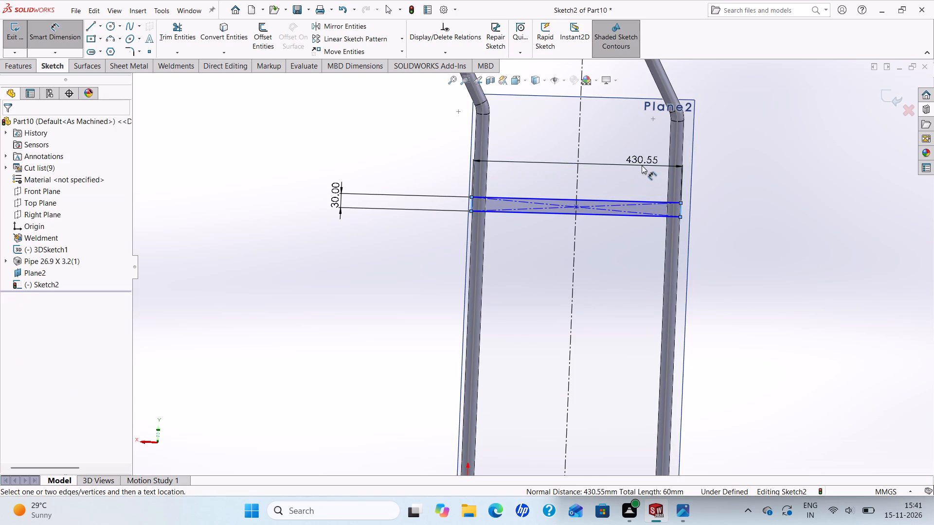
text(400)
key(Return)
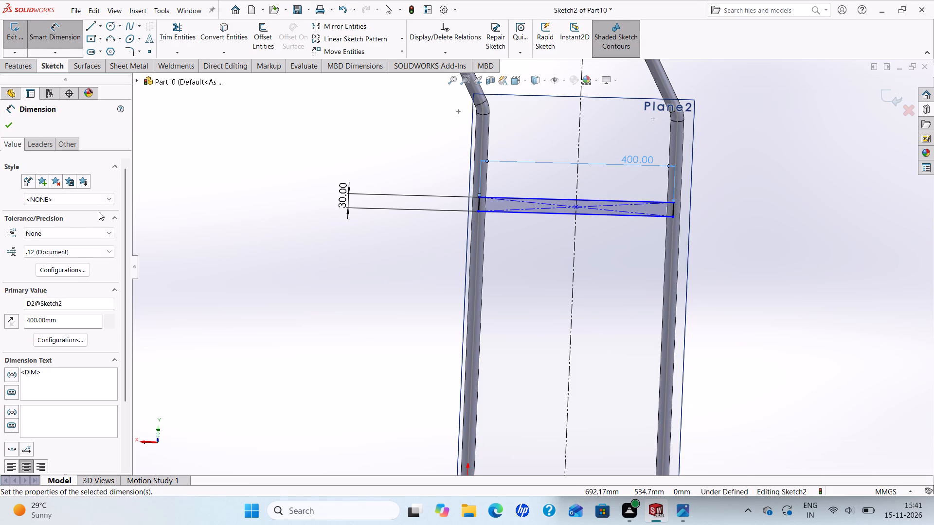
click(9, 123)
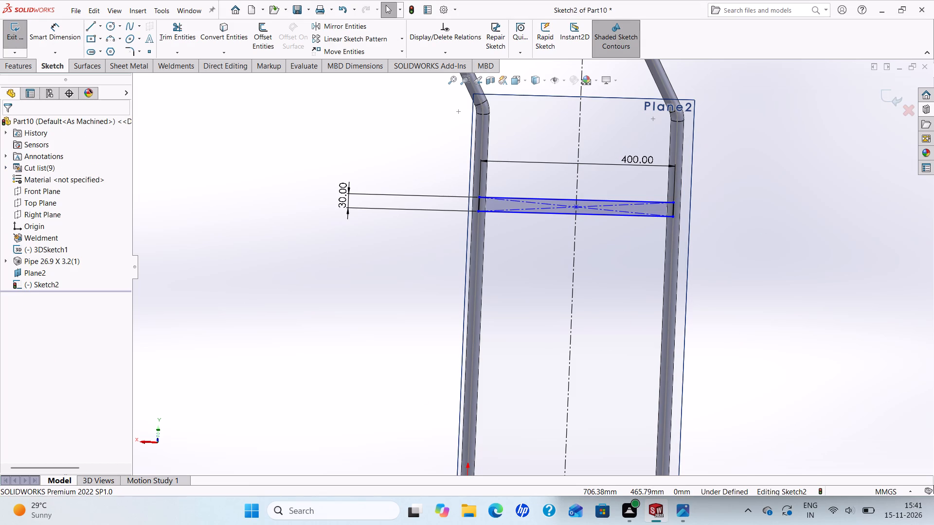
Sketch a second center rectangle about 400 by 77 mm on the vertical centerline, below the first one.
click(89, 40)
scroll(535, 321, up, 2)
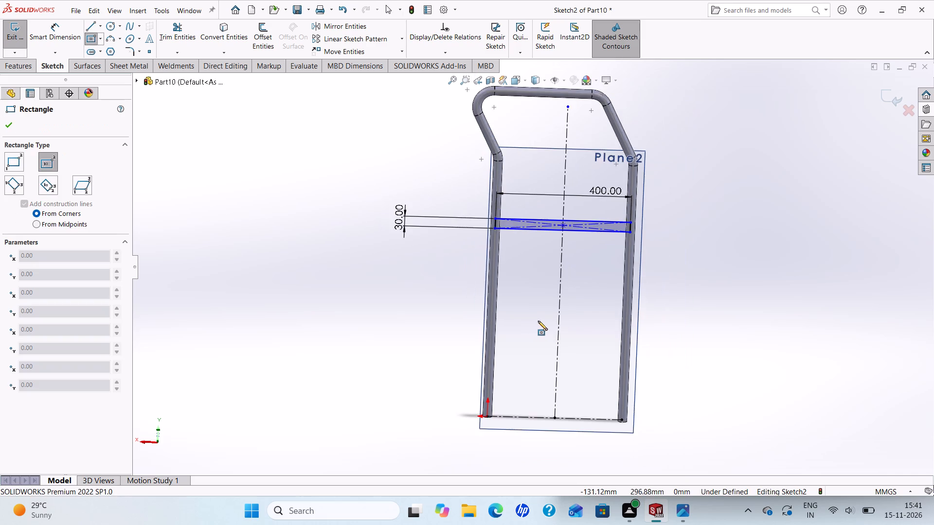
scroll(542, 318, down, 2)
click(565, 267)
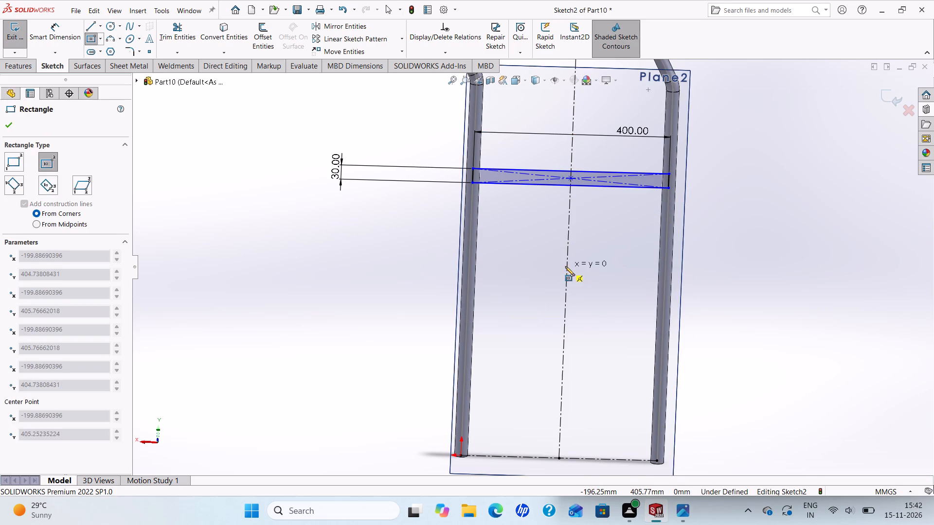
click(666, 288)
right_click(666, 288)
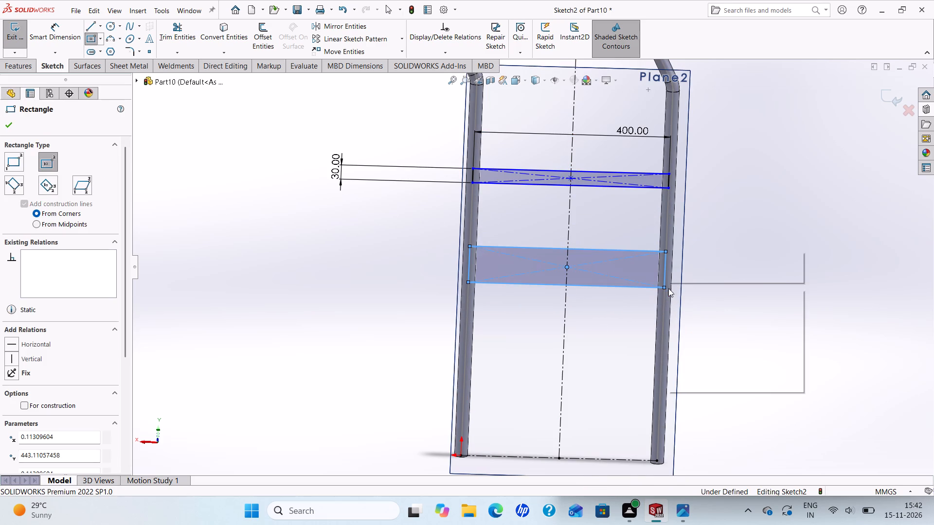
click(682, 295)
Dimension the lower rectangle to 30 mm high and 400 mm wide.
click(54, 36)
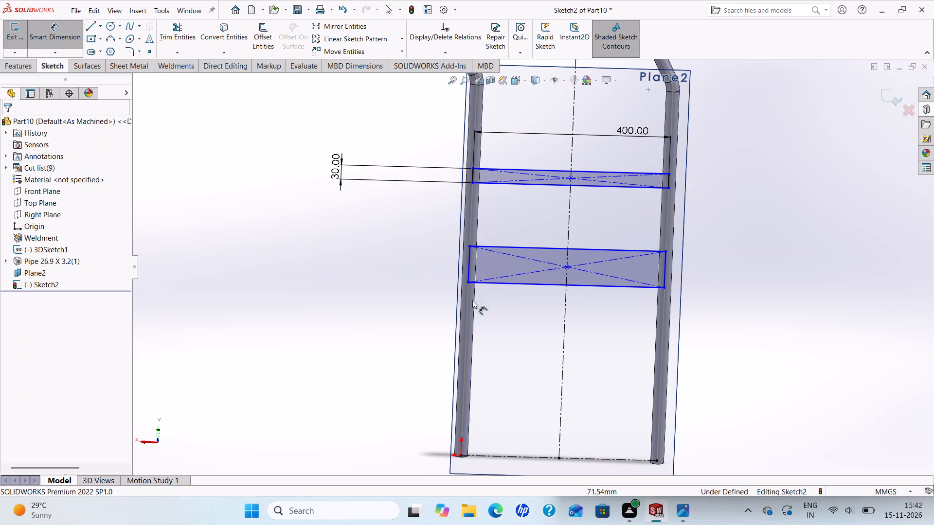
click(469, 261)
click(408, 244)
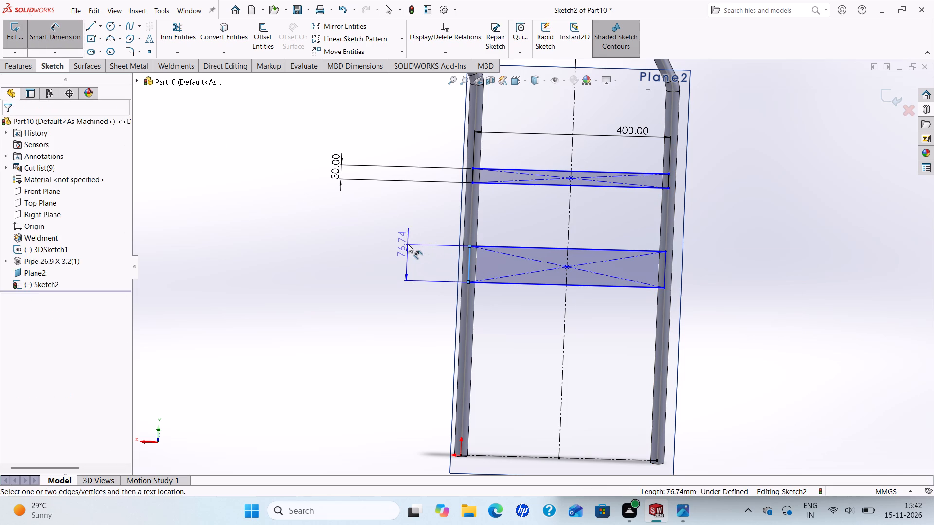
text(30)
key(Return)
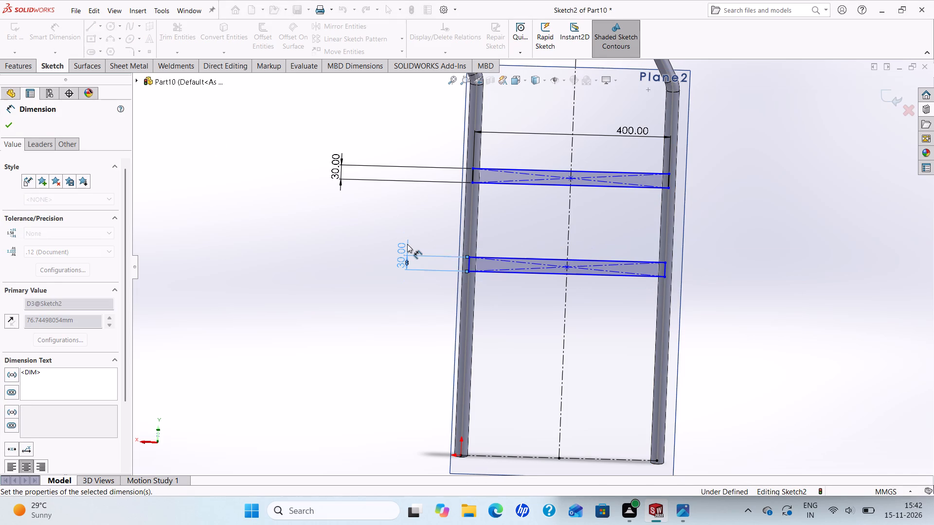
click(467, 264)
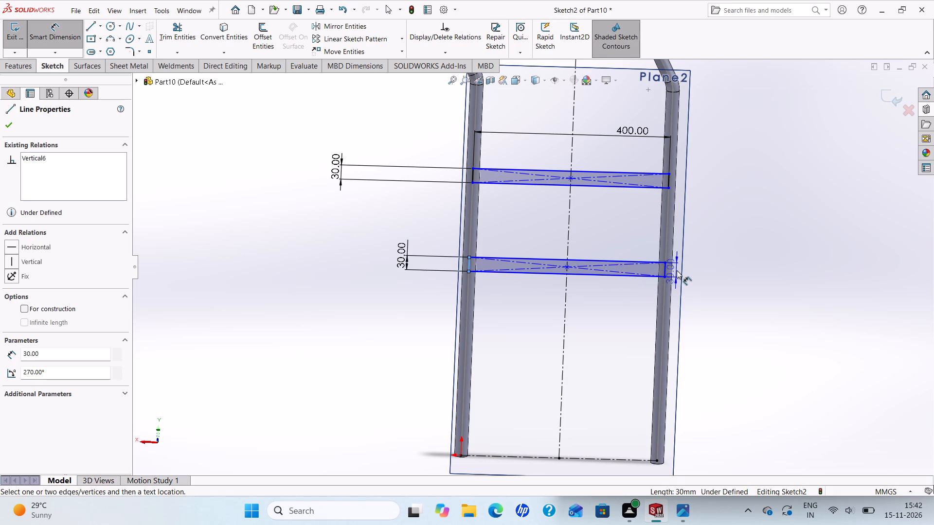
click(667, 267)
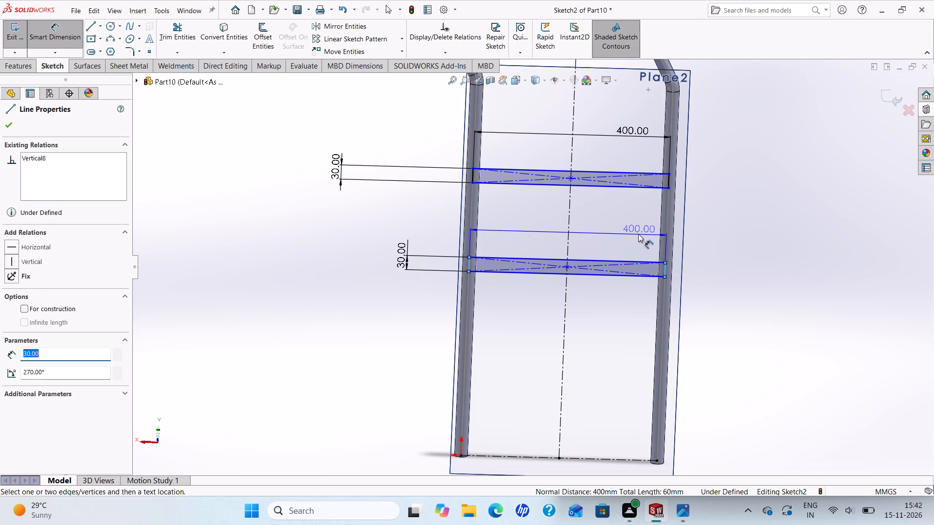
click(638, 234)
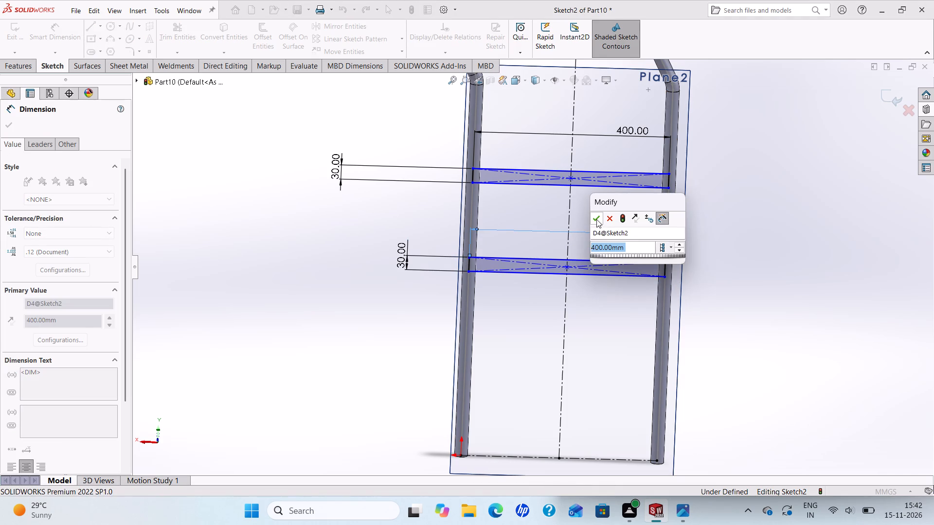
click(596, 219)
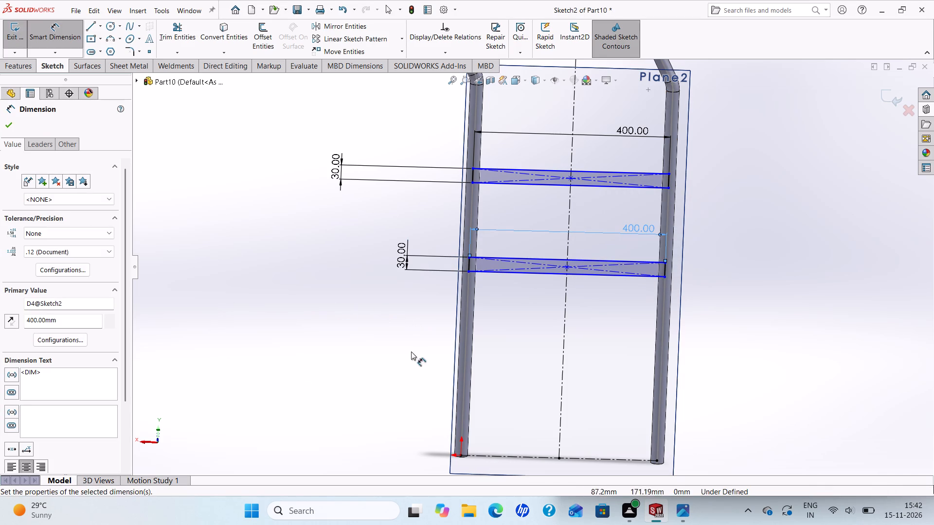
Dimension the gap between the upper rectangle's bottom edge and the lower rectangle's top edge to 370 mm.
click(505, 183)
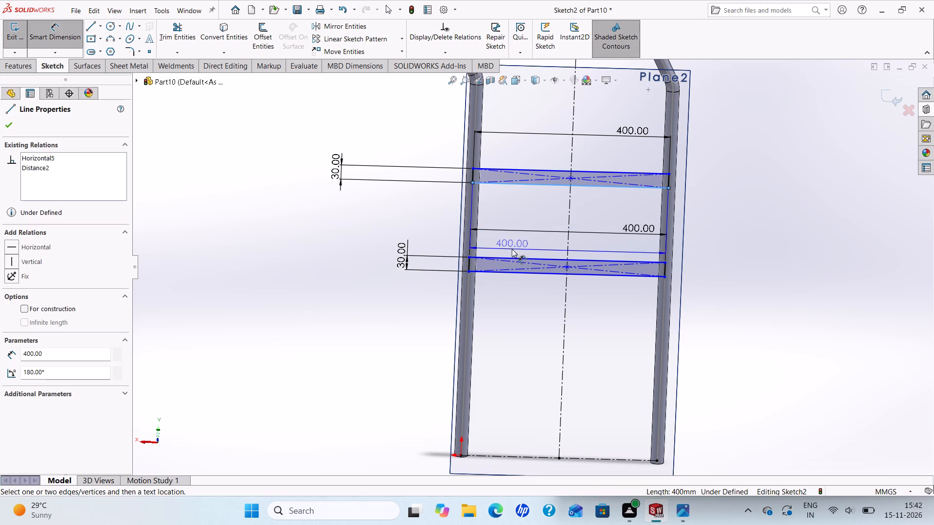
click(514, 256)
click(359, 216)
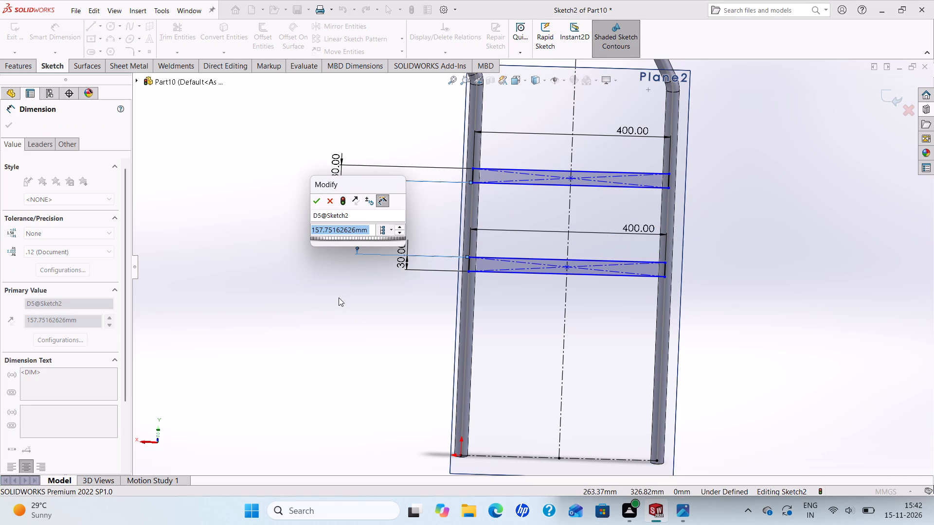
text(370)
key(Return)
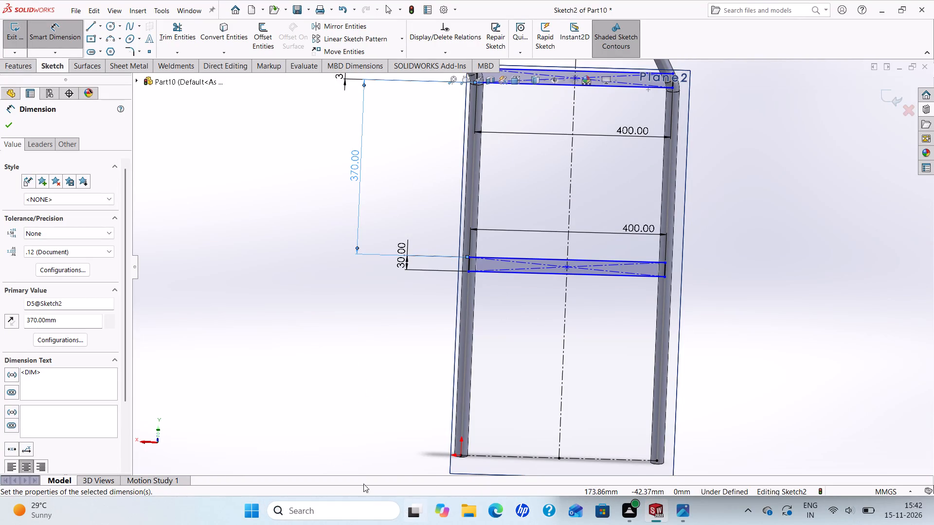
Dimension the distance from the bottom centerline to the upper rectangle's top edge to 715 mm.
click(583, 460)
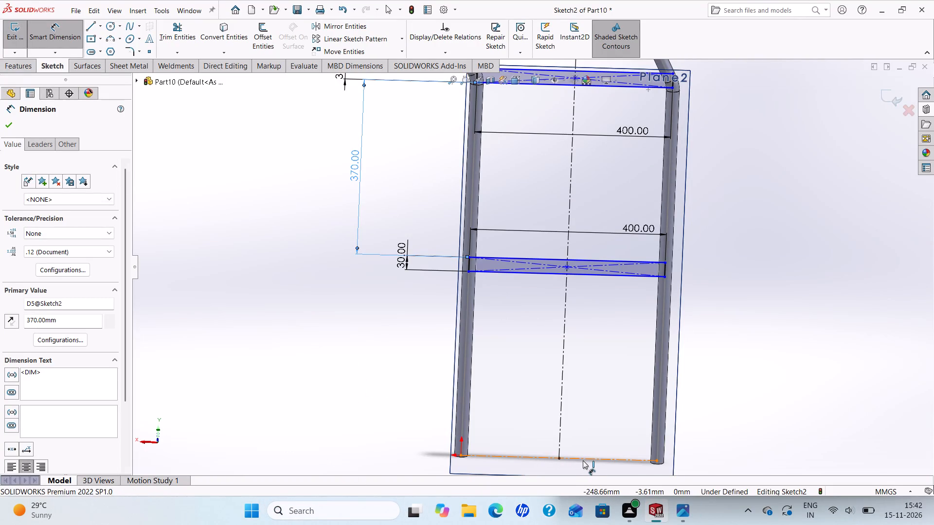
scroll(598, 236, up, 2)
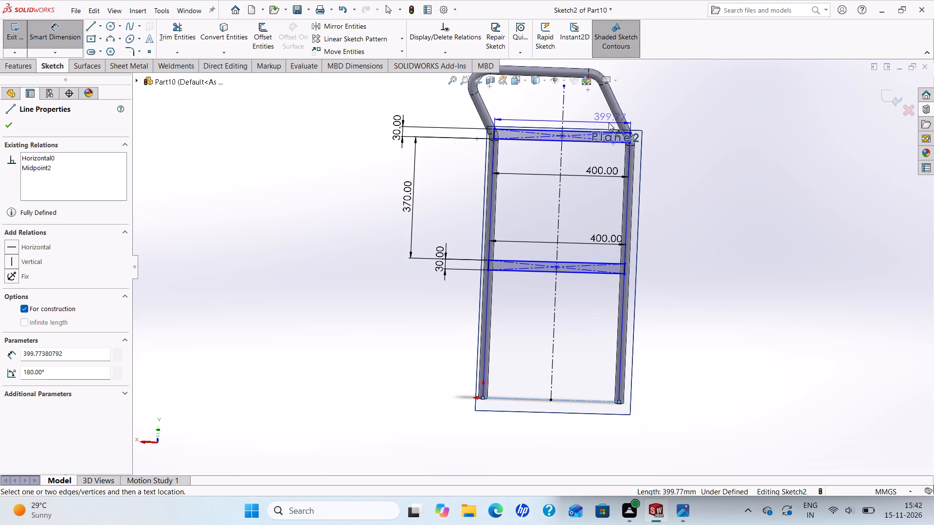
click(582, 131)
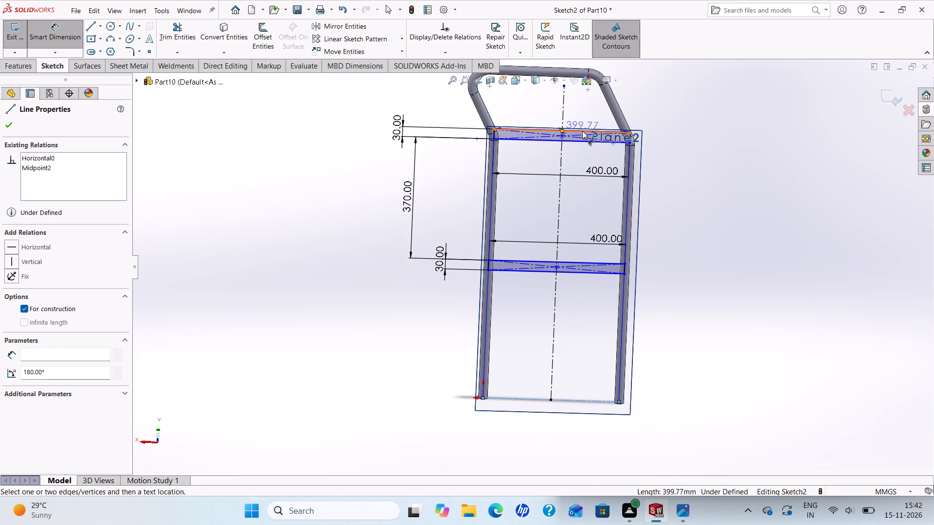
click(703, 155)
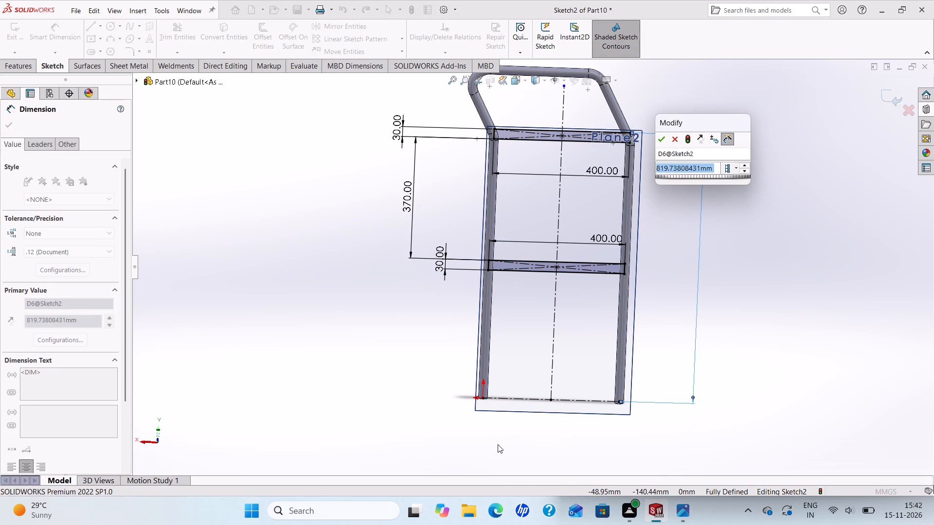
text(71)
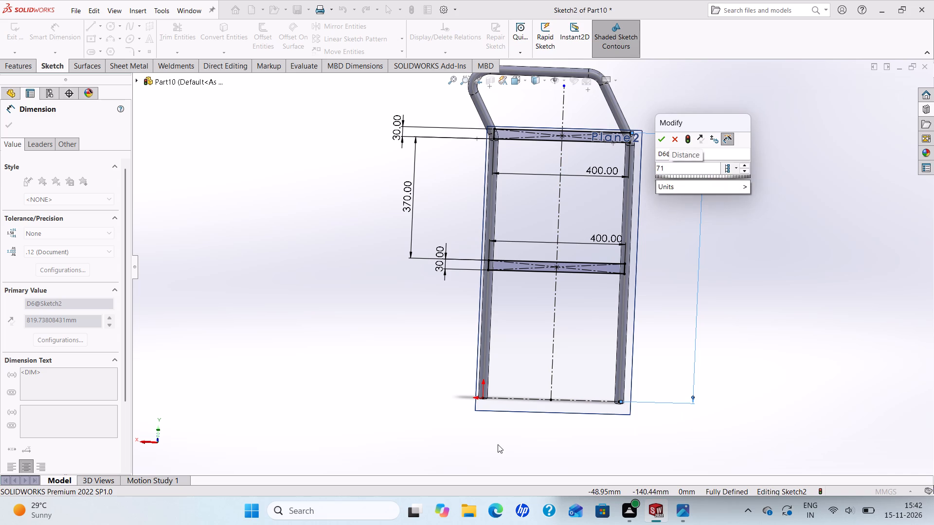
key(5)
key(Return)
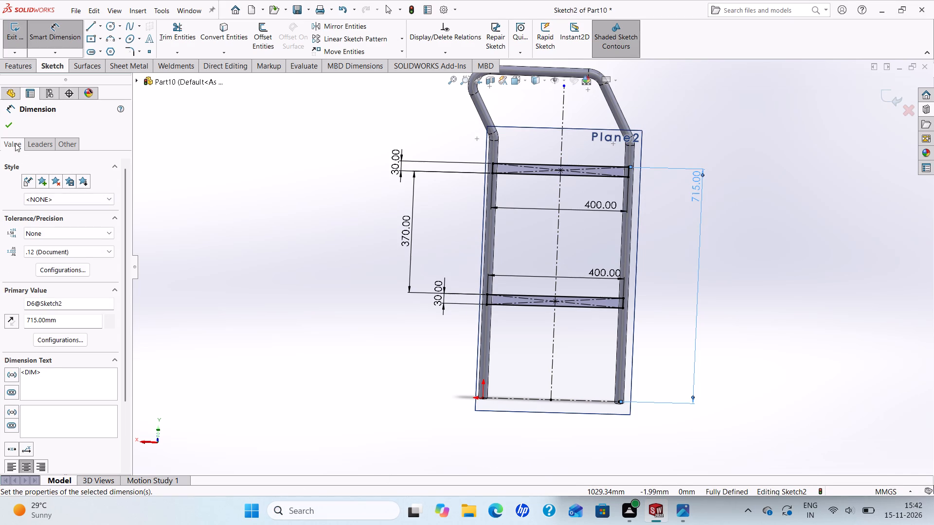
click(7, 127)
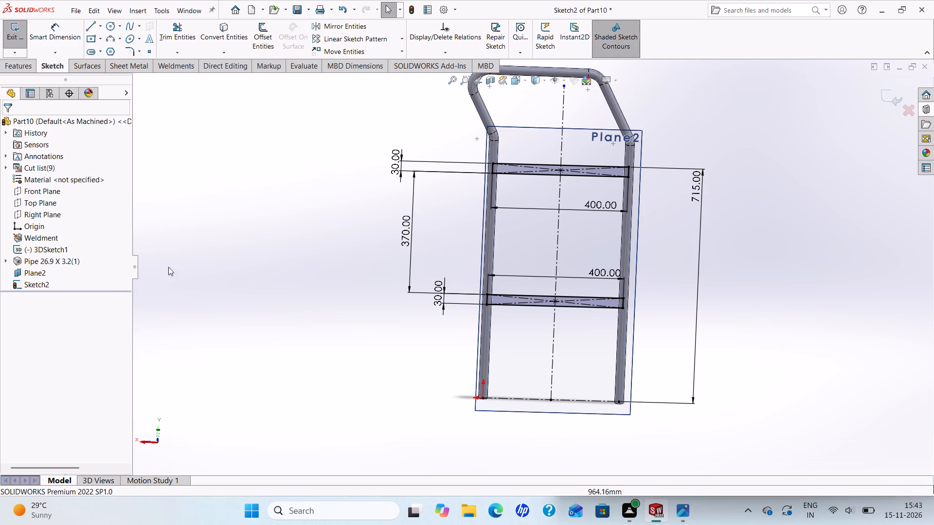
Extrude the two rectangles as a blind boss 3 mm deep to form the cross slats.
click(13, 64)
click(18, 41)
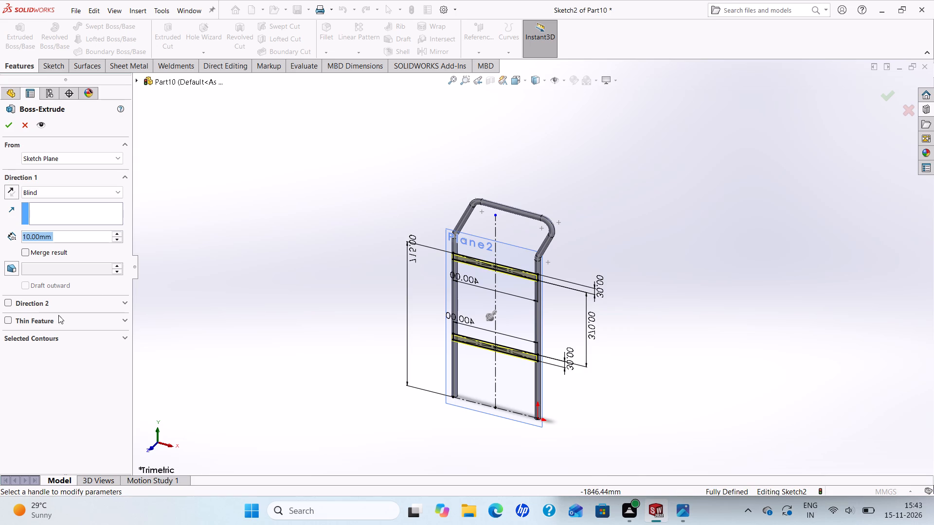
key(3)
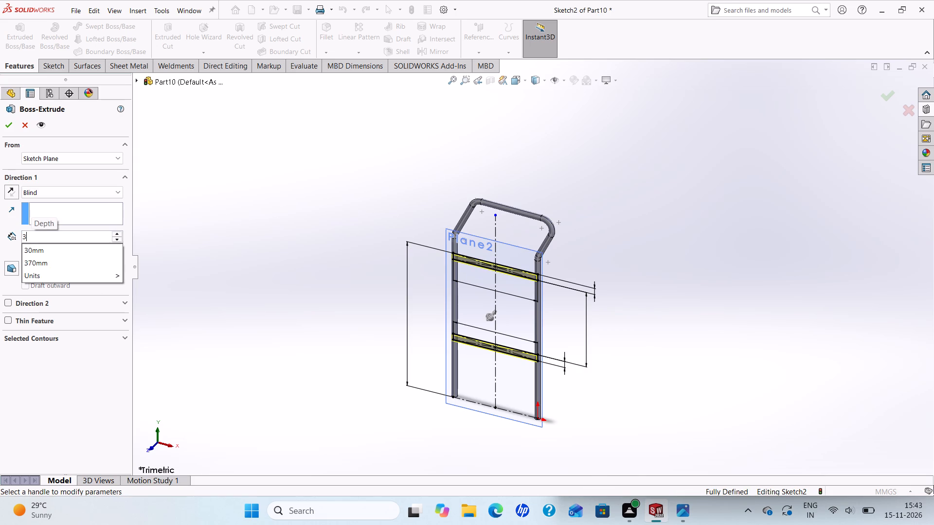
key(Return)
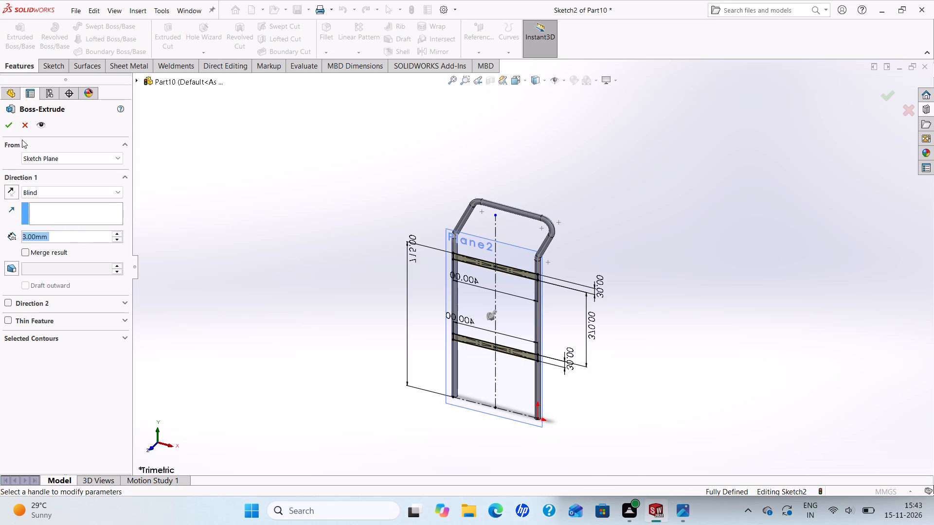
click(9, 122)
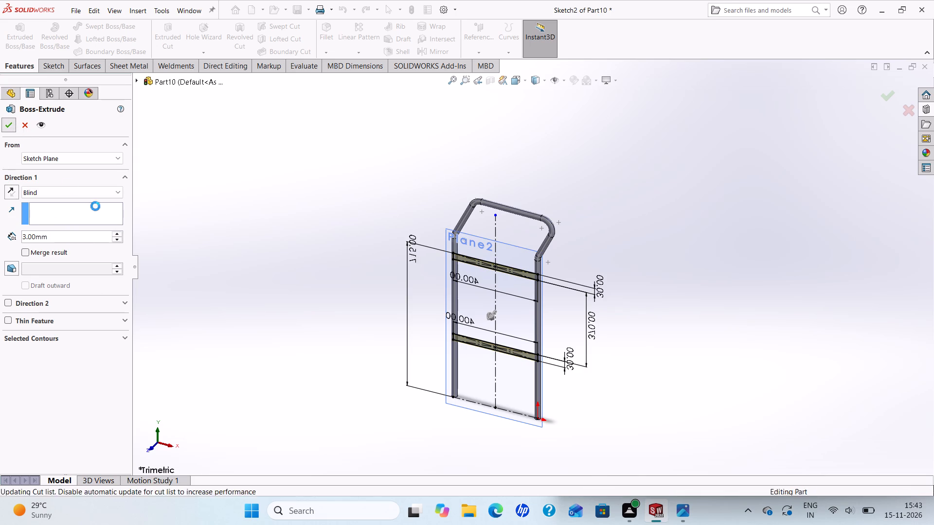
key(Escape)
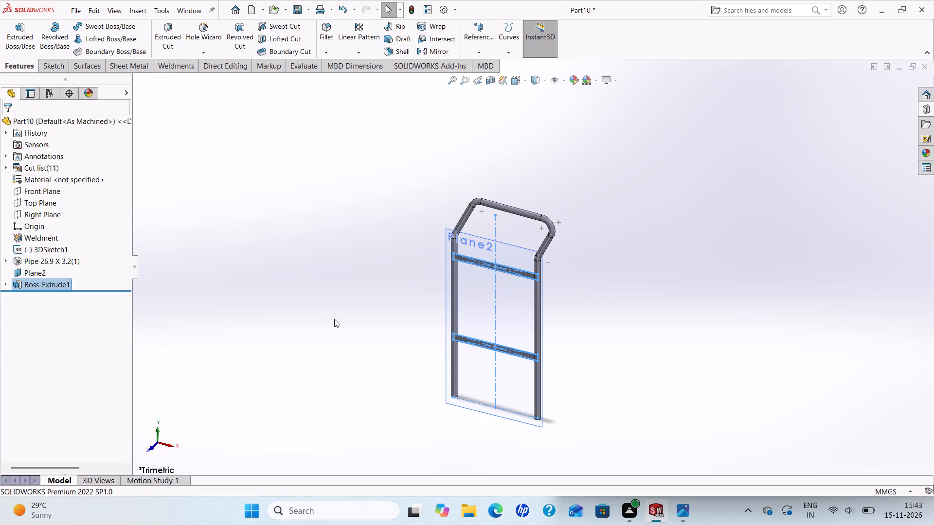
Start a new sketch on the flat face of the lower cross slat.
middle_drag(394, 313, 443, 225)
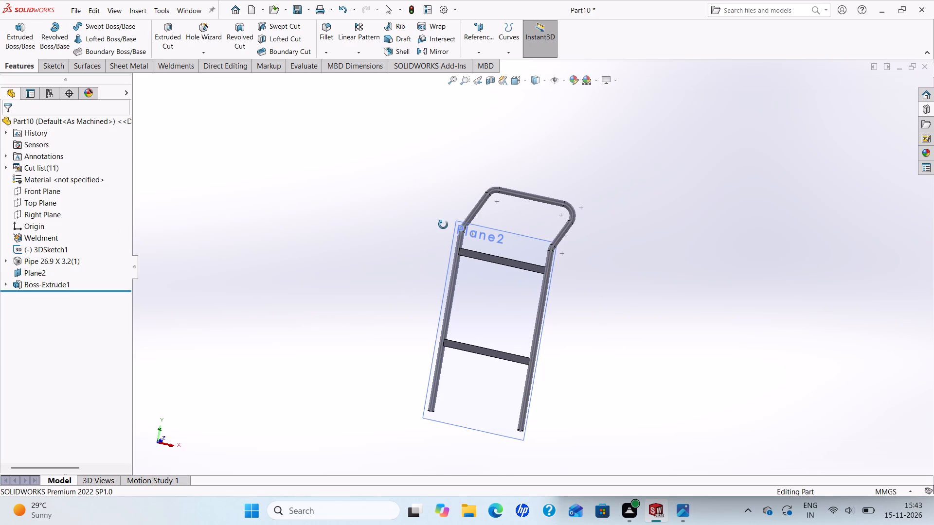
middle_drag(443, 225, 448, 254)
scroll(448, 256, up, 1)
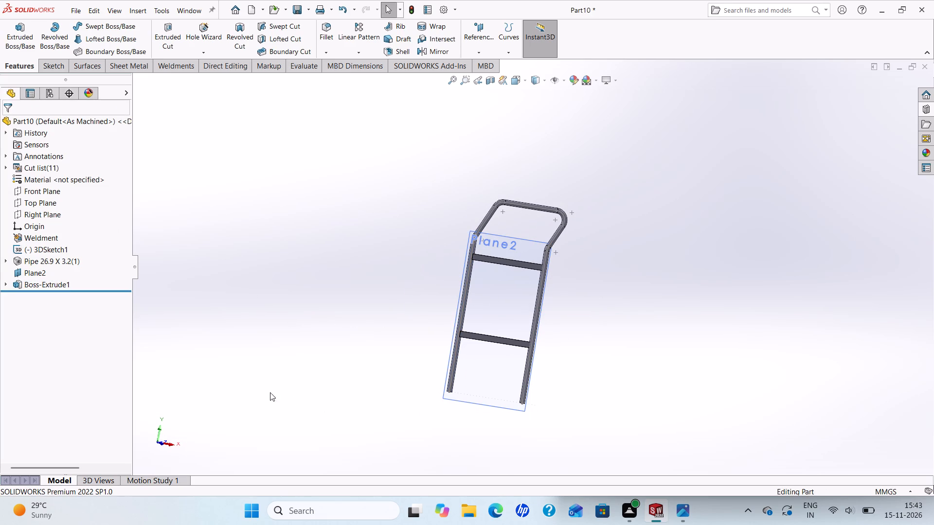
click(479, 337)
click(516, 312)
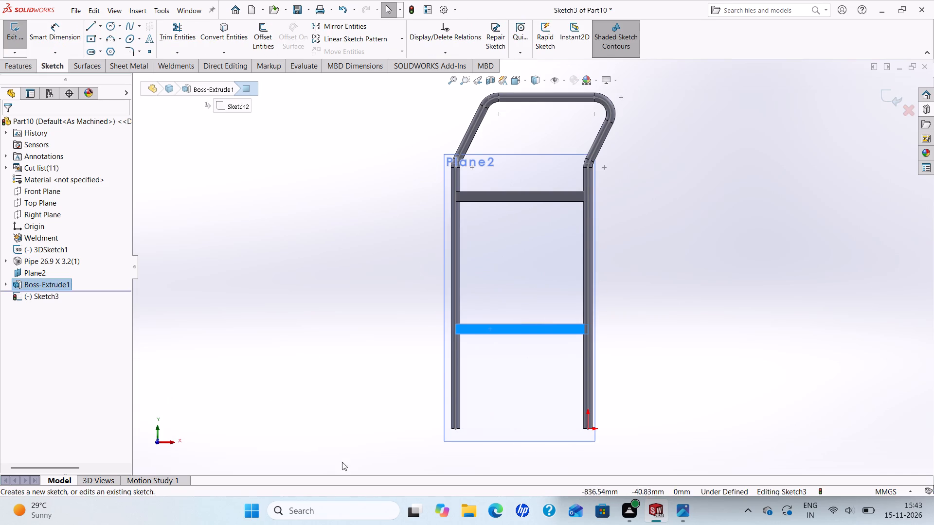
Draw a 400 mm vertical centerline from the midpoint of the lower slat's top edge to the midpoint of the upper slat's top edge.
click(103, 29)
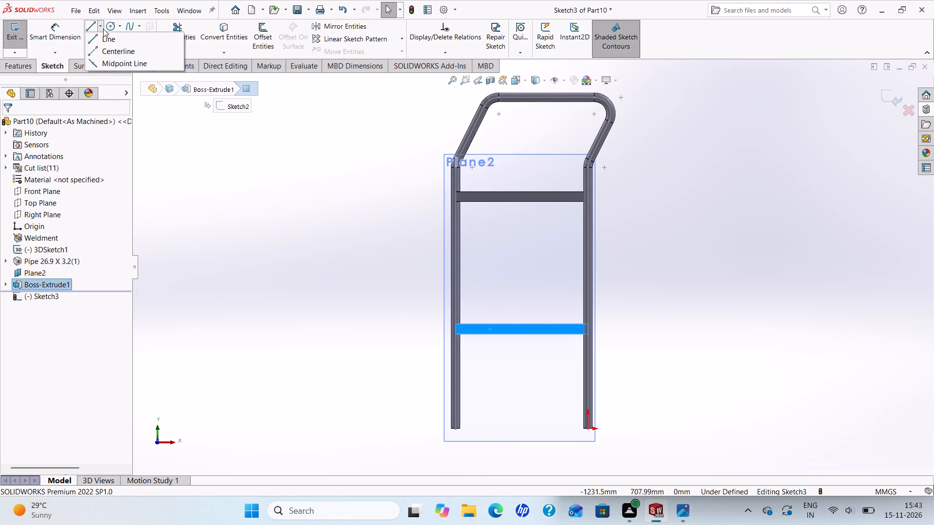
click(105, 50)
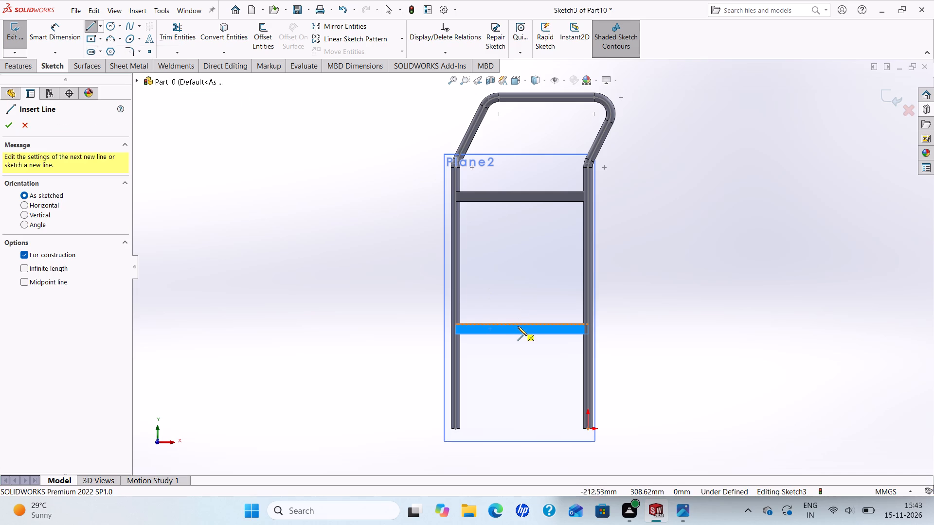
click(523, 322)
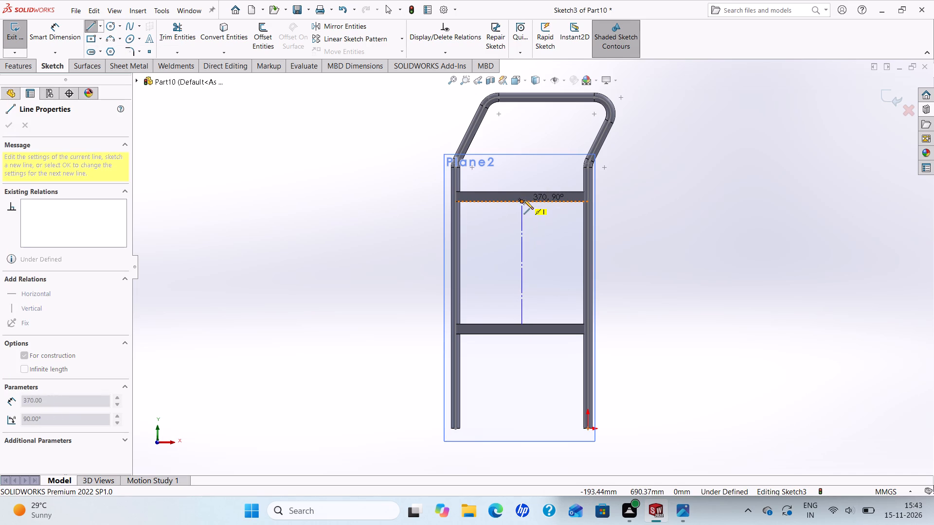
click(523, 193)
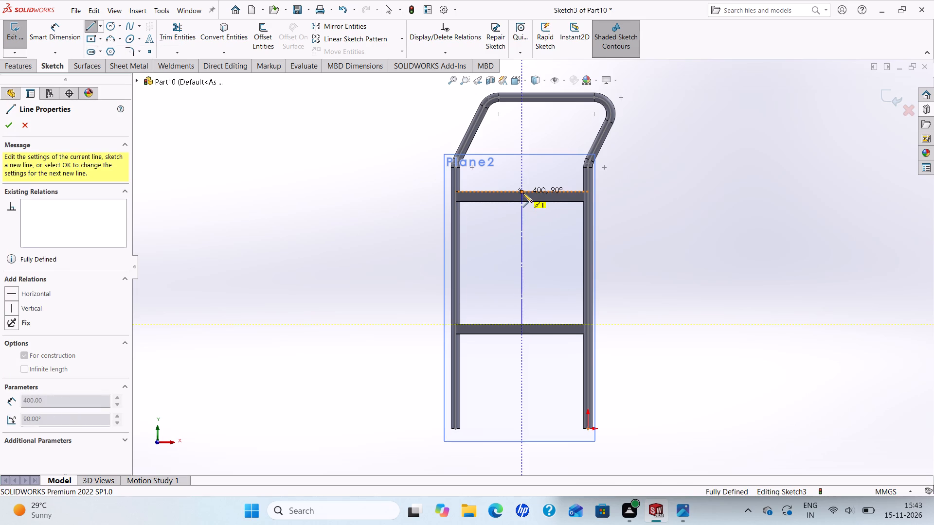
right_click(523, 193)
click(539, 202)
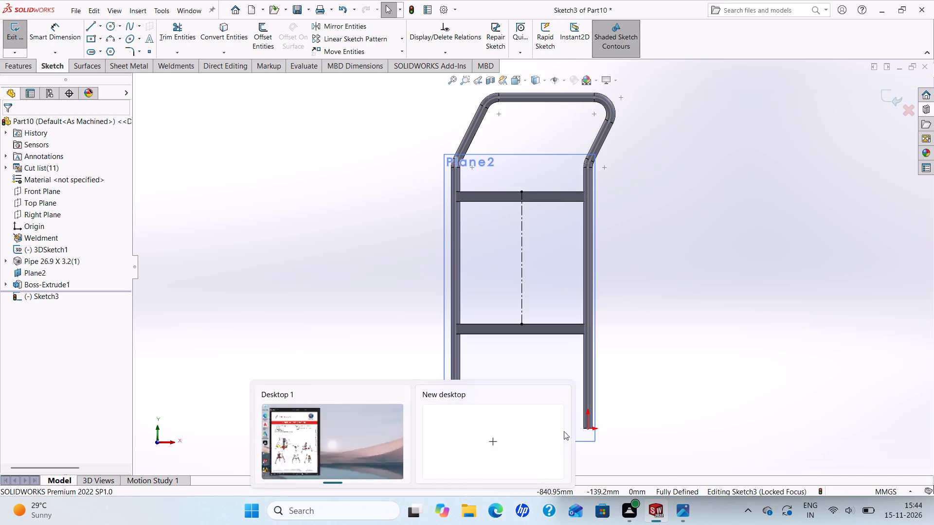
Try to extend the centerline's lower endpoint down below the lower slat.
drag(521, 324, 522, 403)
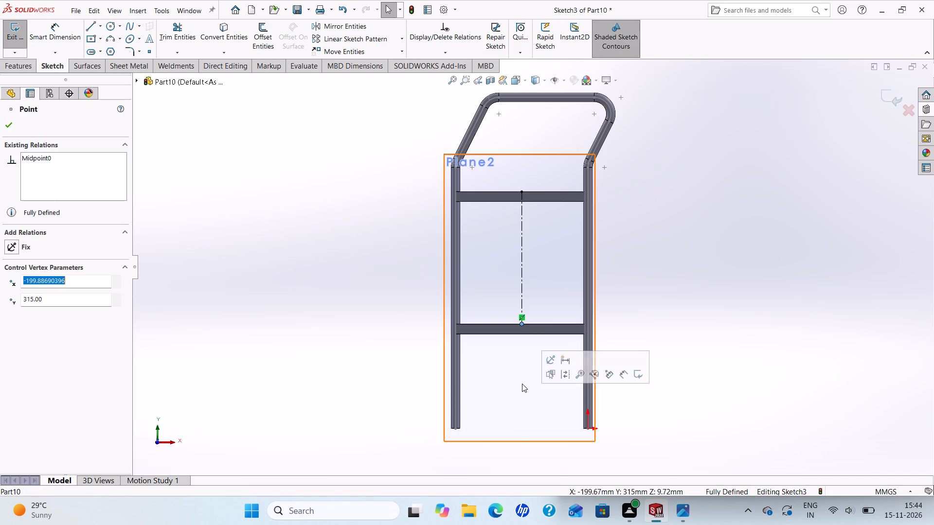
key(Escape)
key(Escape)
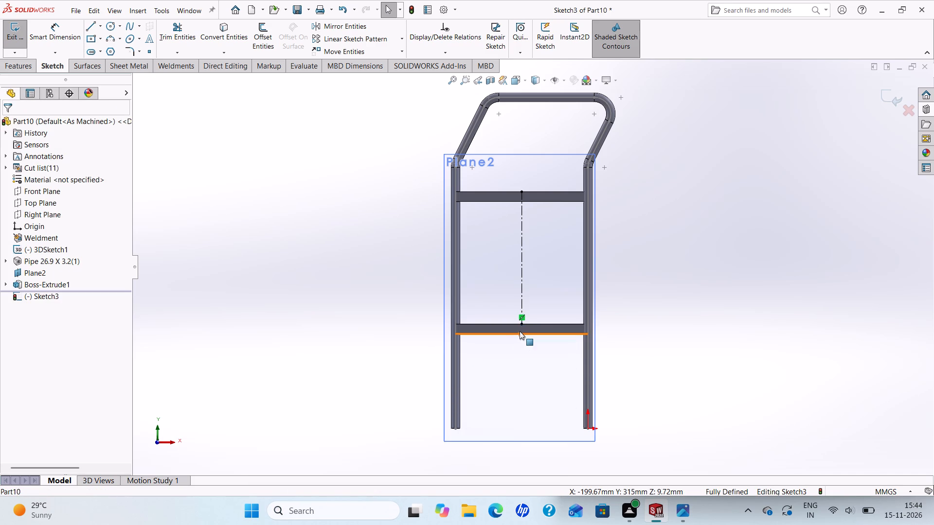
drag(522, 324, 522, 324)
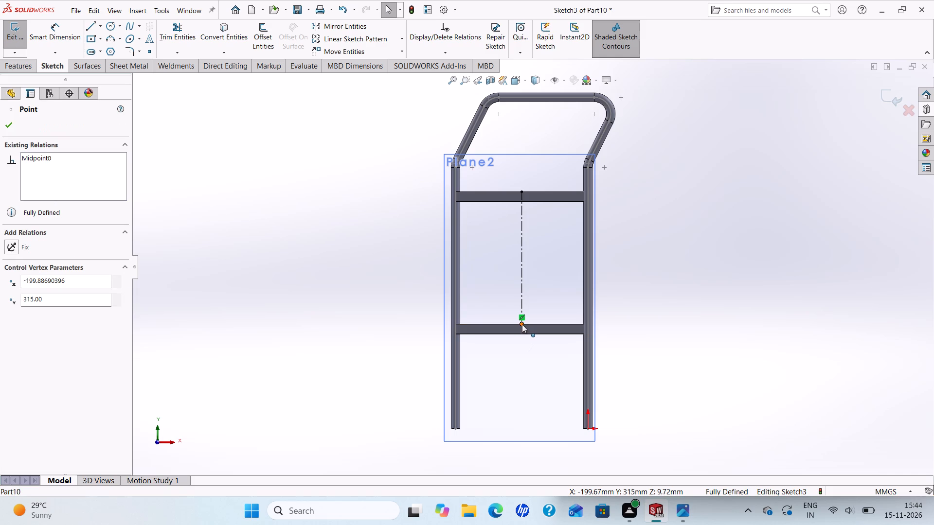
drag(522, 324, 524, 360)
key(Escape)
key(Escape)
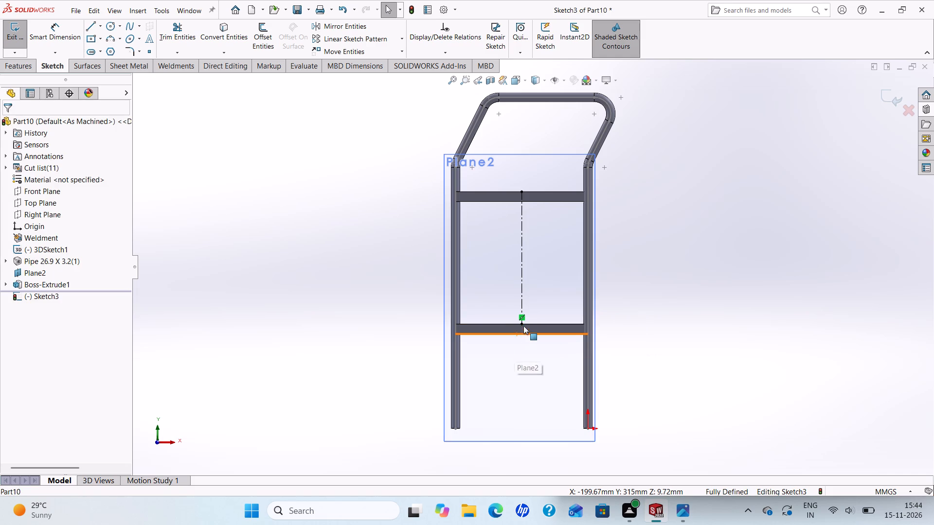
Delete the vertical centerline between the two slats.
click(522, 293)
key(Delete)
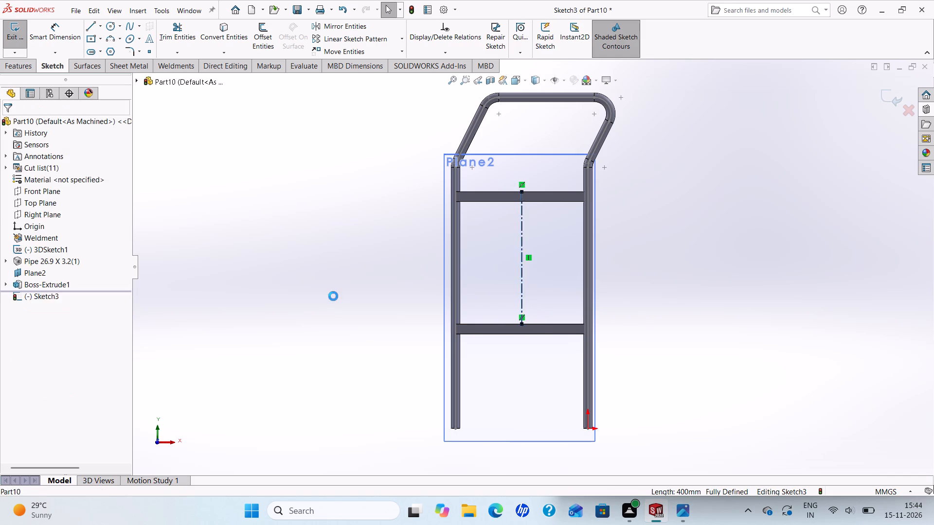
Draw a 715 mm vertical centerline from level with the leg bottoms up to the midpoint of the upper slat's top edge.
click(101, 28)
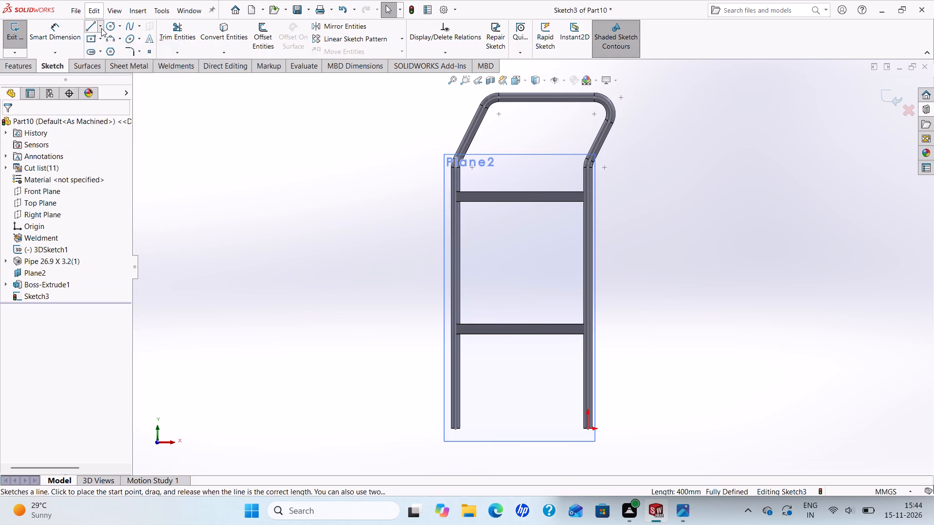
click(106, 53)
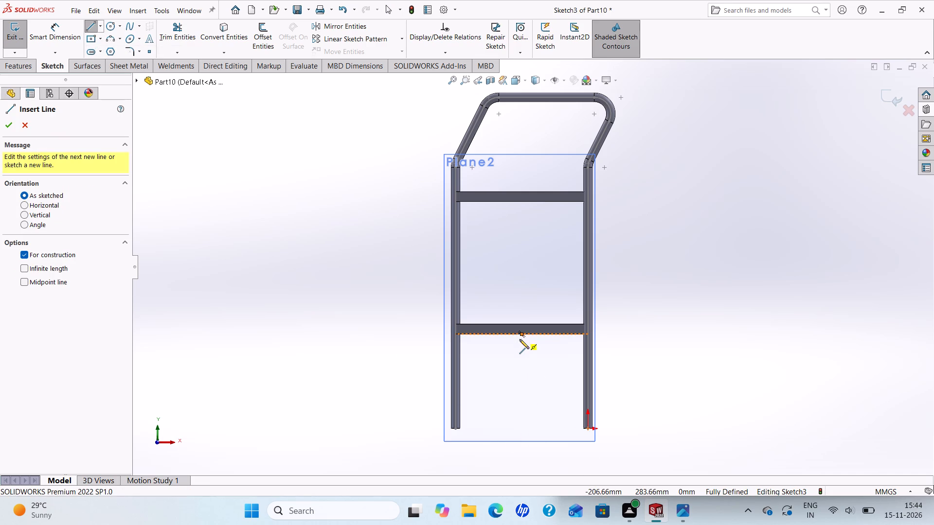
click(521, 427)
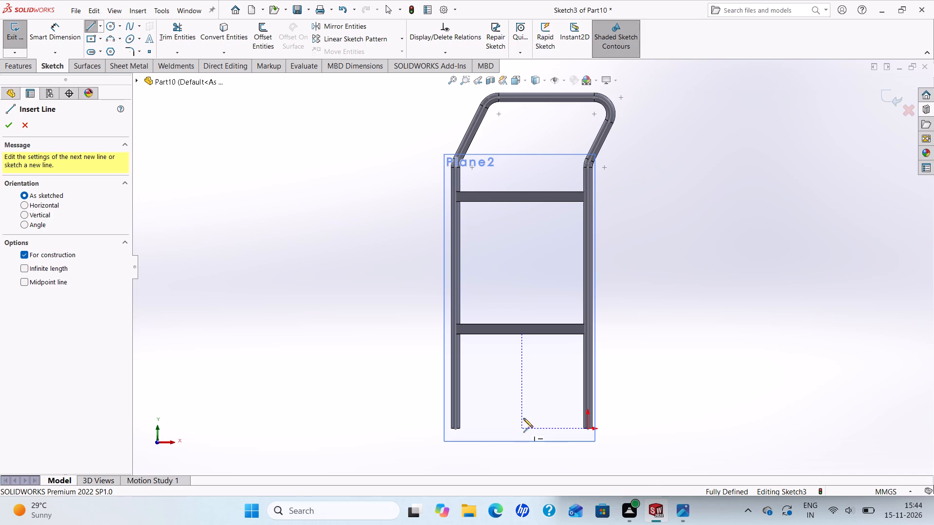
click(521, 192)
right_click(521, 192)
click(540, 201)
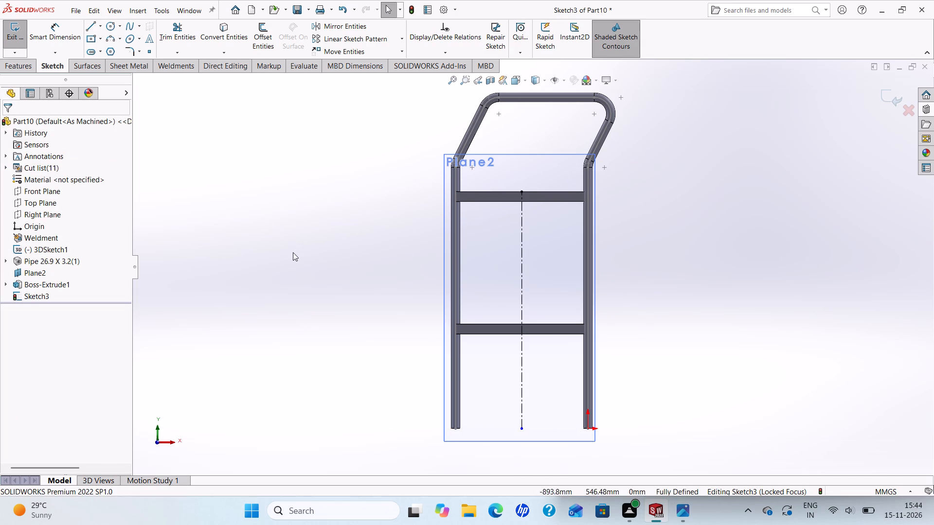
Sketch a center rectangle about 75 mm wide and 715 mm tall from the centerline's midpoint up to the upper slat's top edge.
click(98, 40)
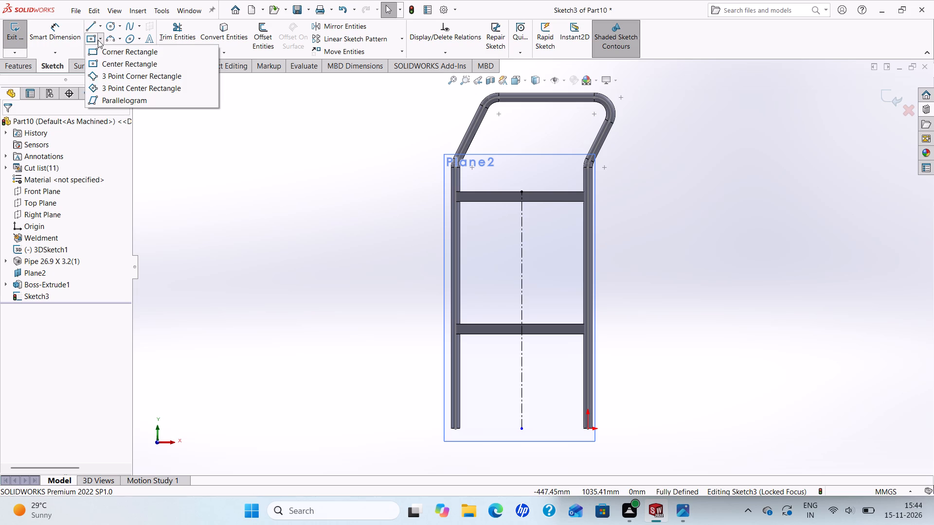
click(111, 60)
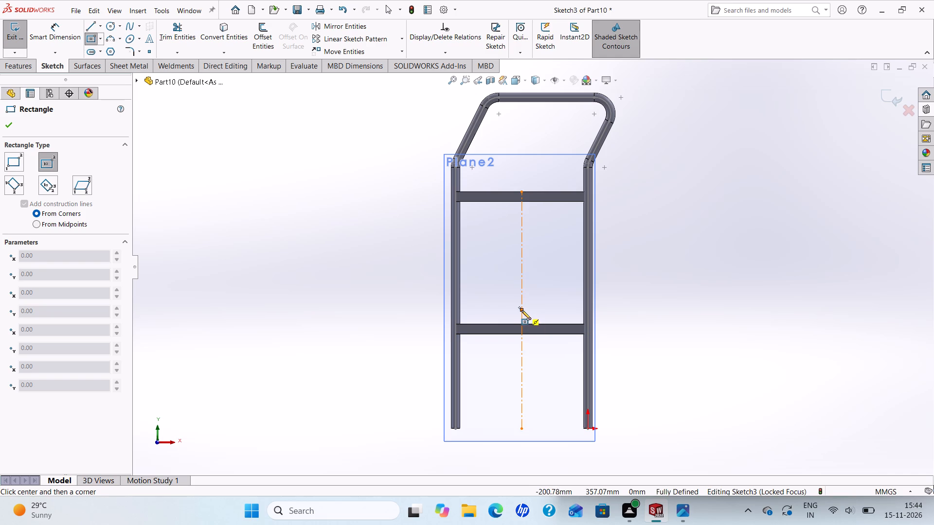
click(521, 310)
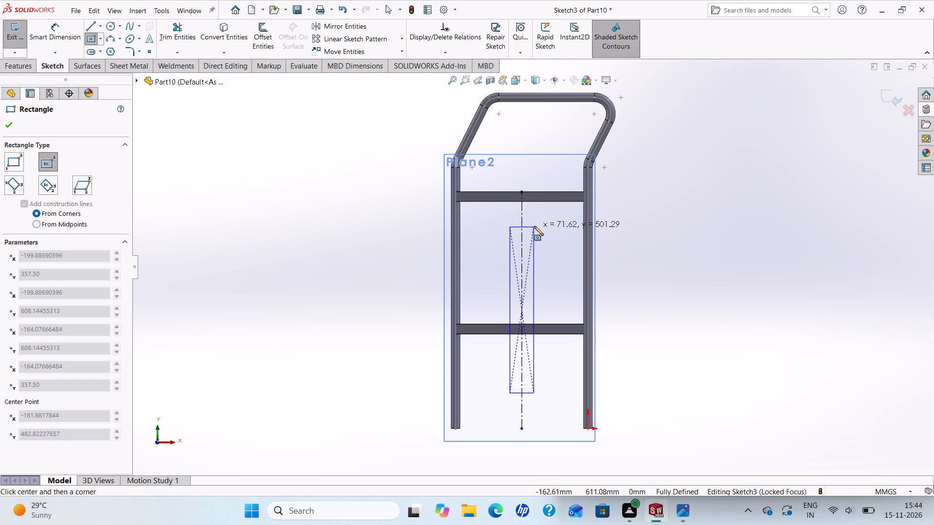
click(534, 193)
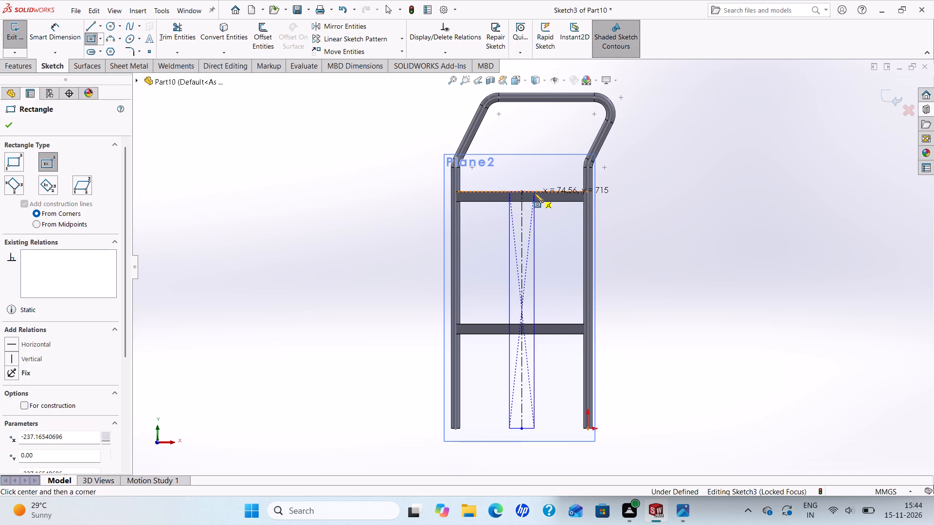
right_click(534, 193)
click(554, 201)
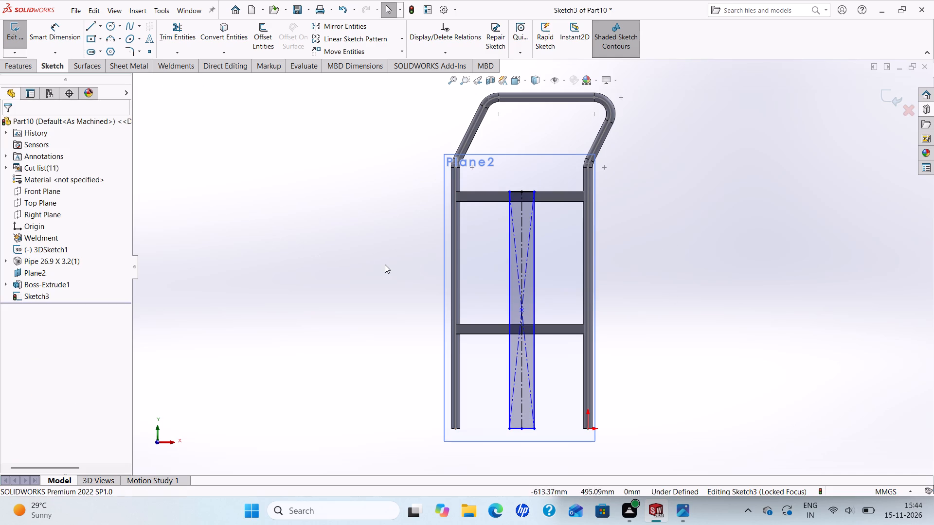
Dimension the rectangle's width between its two long vertical sides as 30 mm.
click(71, 28)
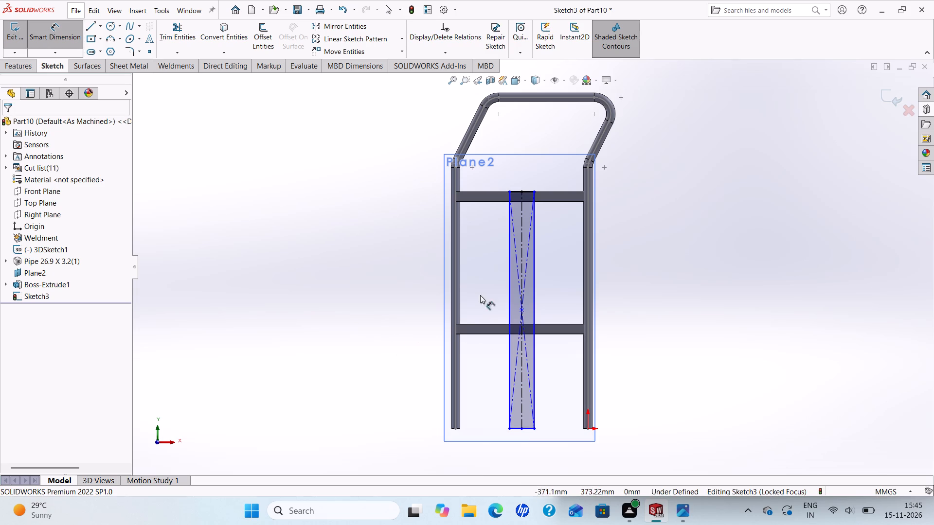
click(513, 286)
click(508, 284)
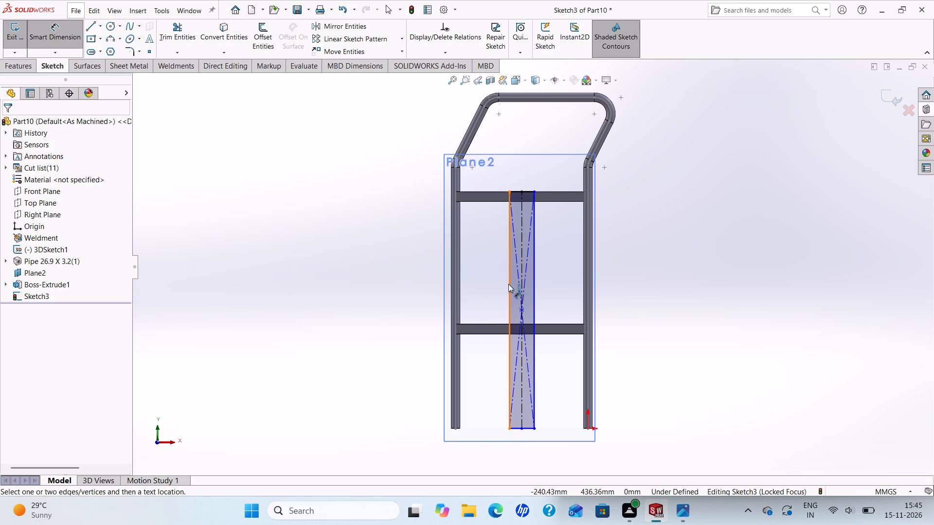
click(535, 292)
click(523, 165)
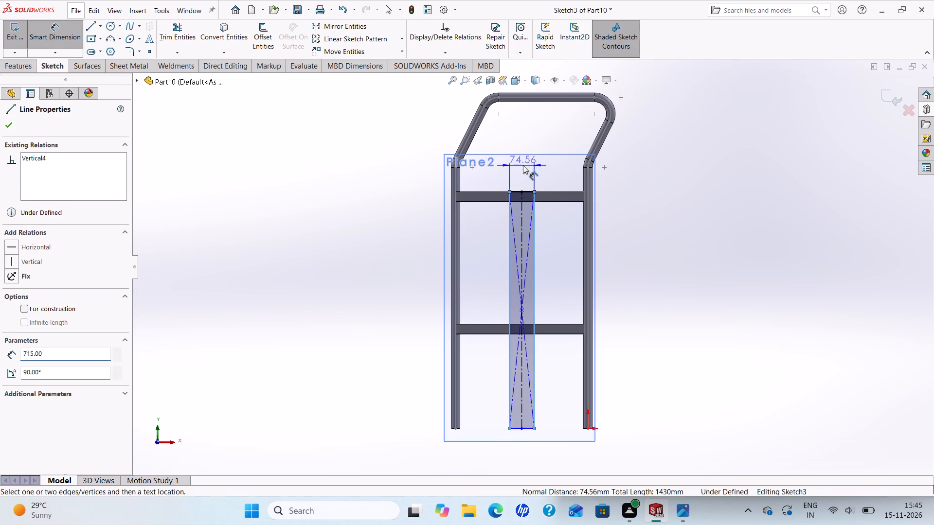
text(30)
key(Return)
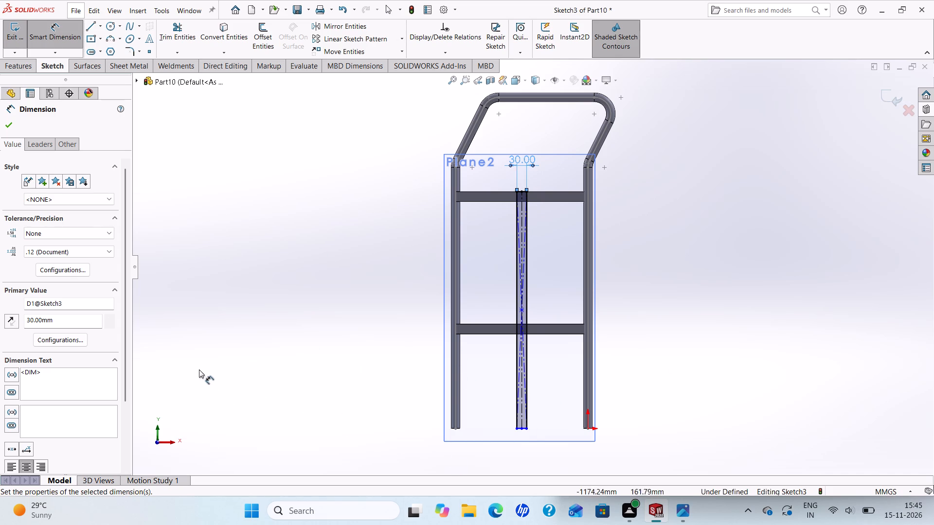
click(3, 121)
Extrude the tall rectangle as a 3 mm blind boss, without merging it into the other bodies.
click(18, 70)
click(25, 41)
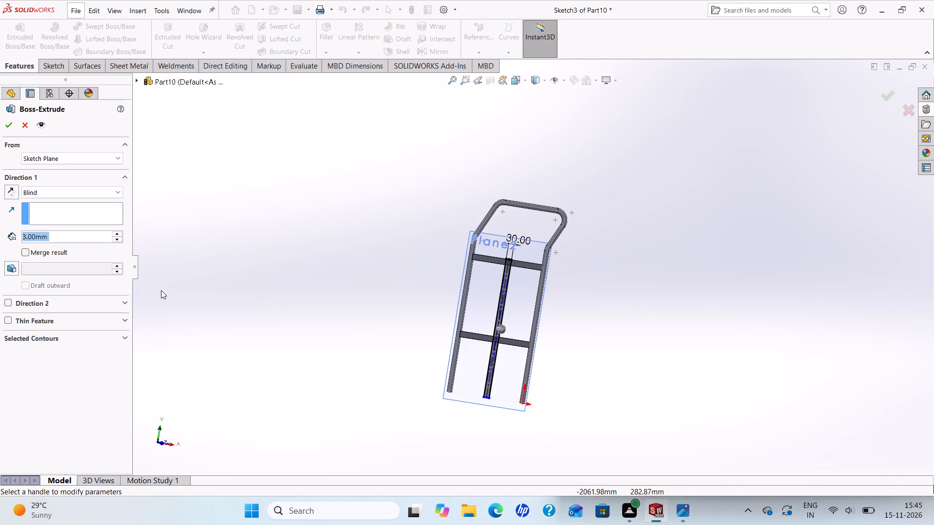
middle_drag(318, 321, 258, 334)
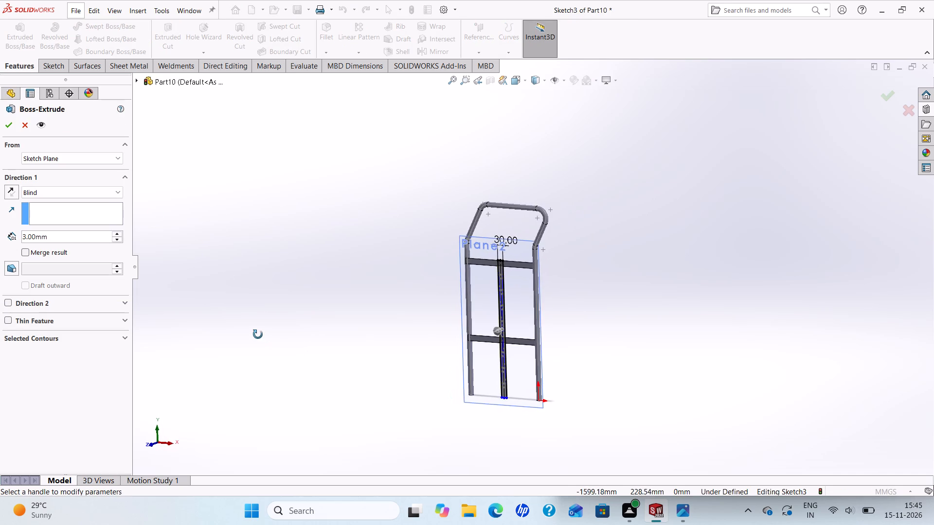
middle_drag(258, 334, 256, 333)
click(5, 122)
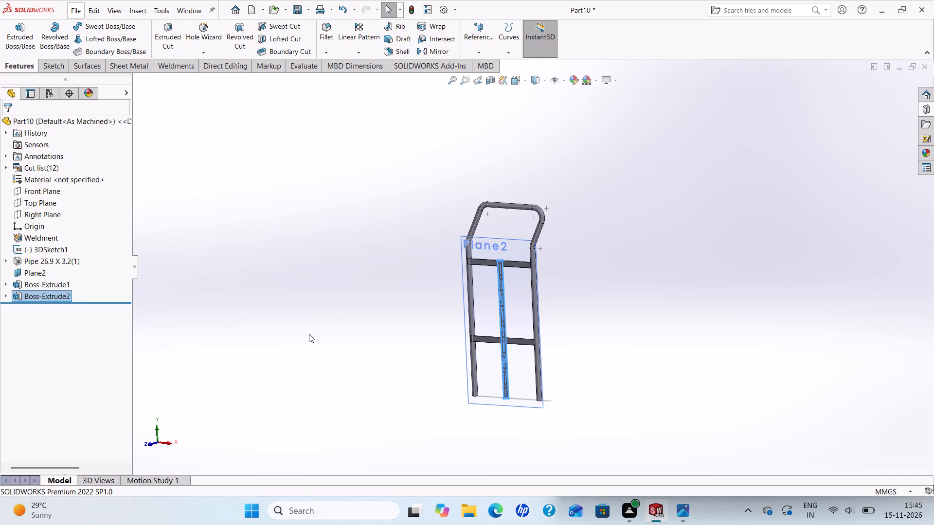
key(Escape)
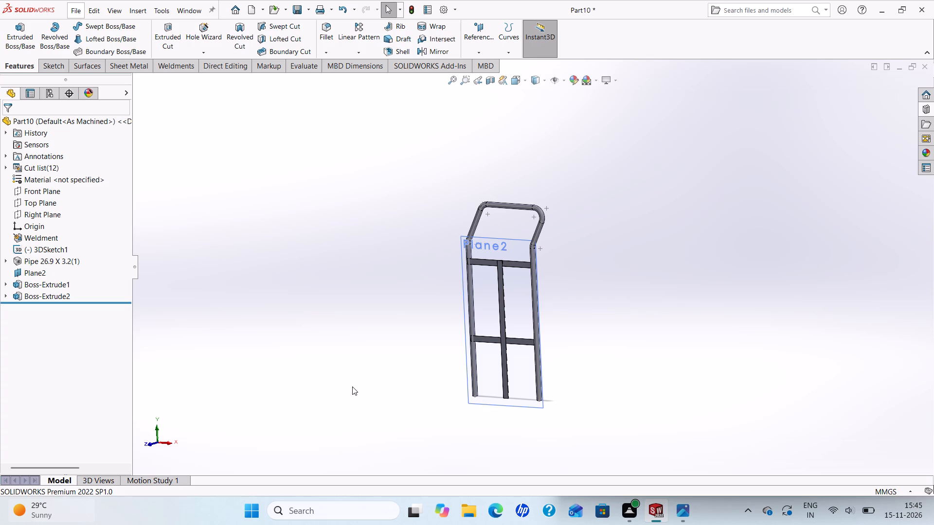
Hide Plane2.
right_click(521, 287)
click(559, 272)
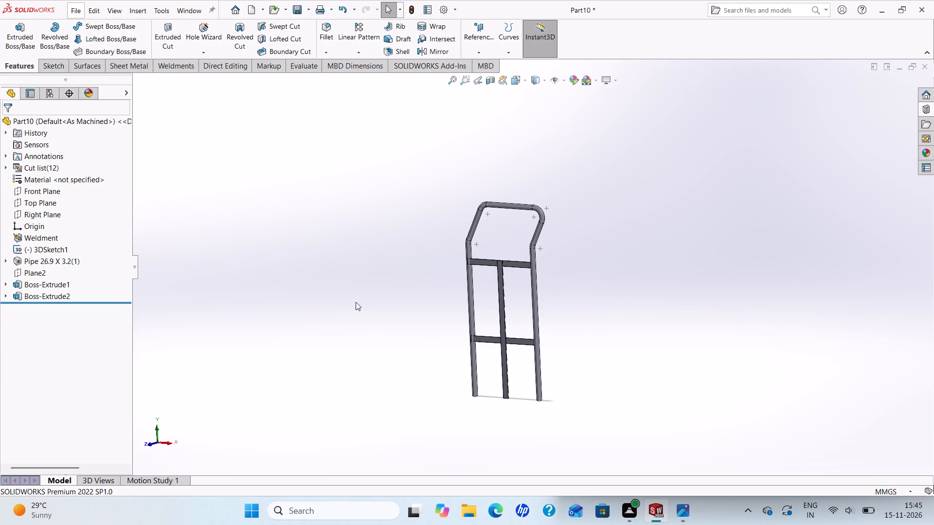
Create a reference plane offset 200 mm from the Right Plane, flipped toward the middle of the frame.
click(486, 54)
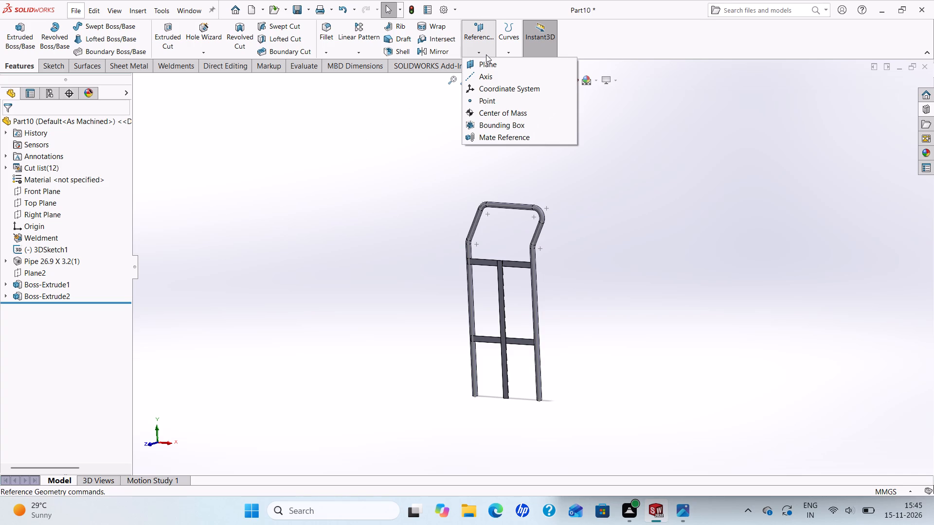
click(488, 62)
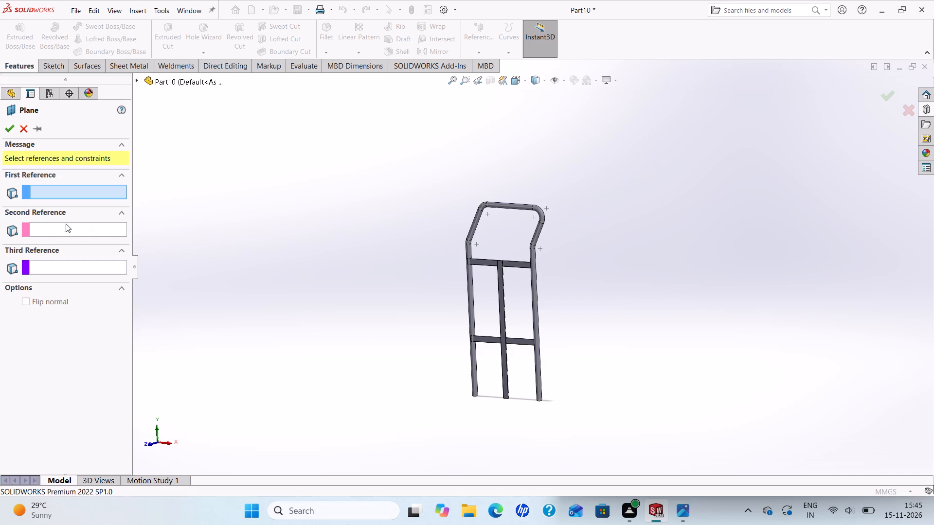
click(137, 83)
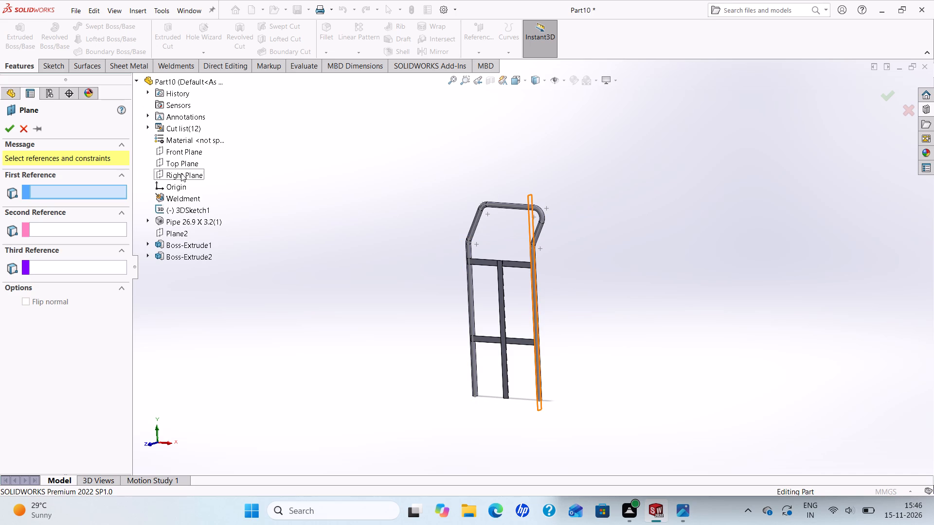
click(181, 173)
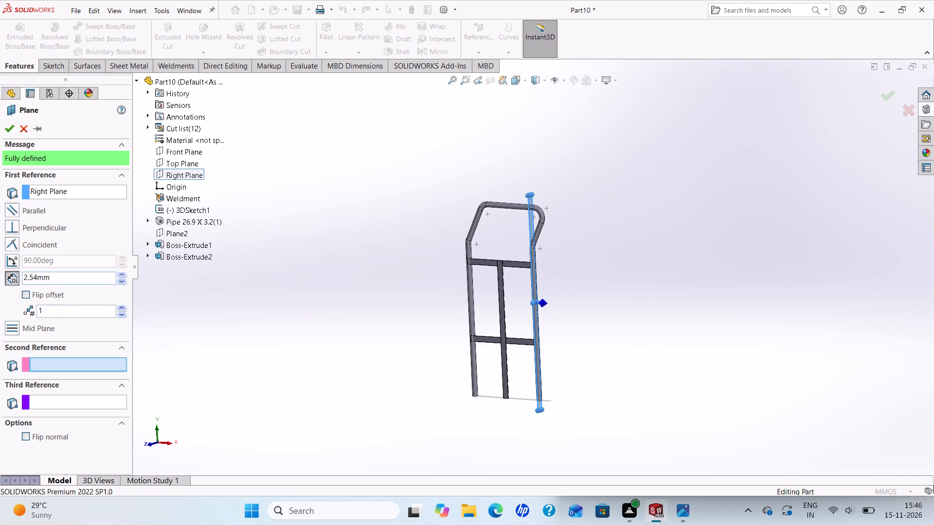
drag(54, 279, 0, 283)
text(200)
key(Return)
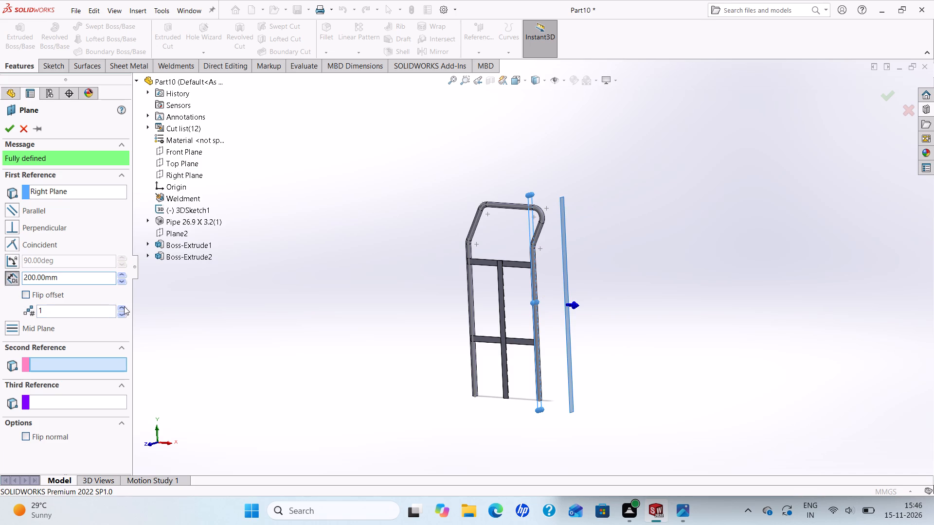
click(22, 293)
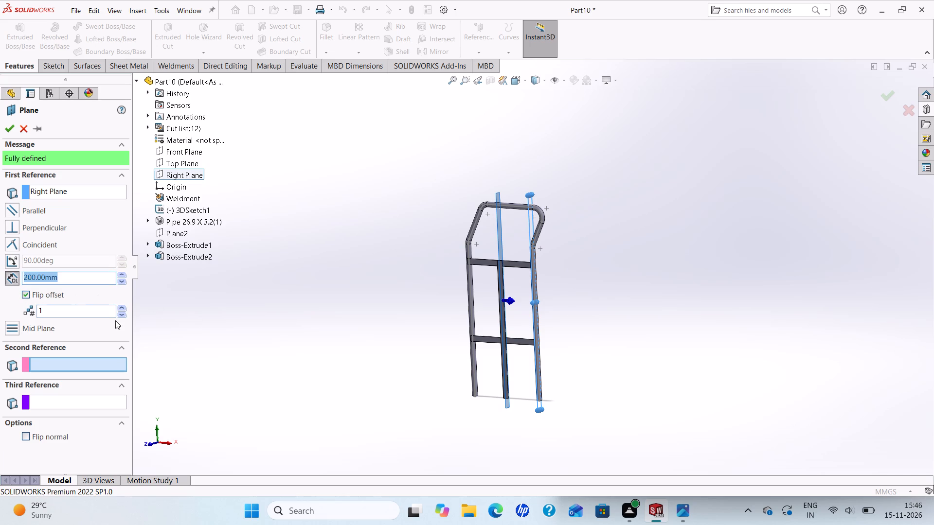
click(10, 130)
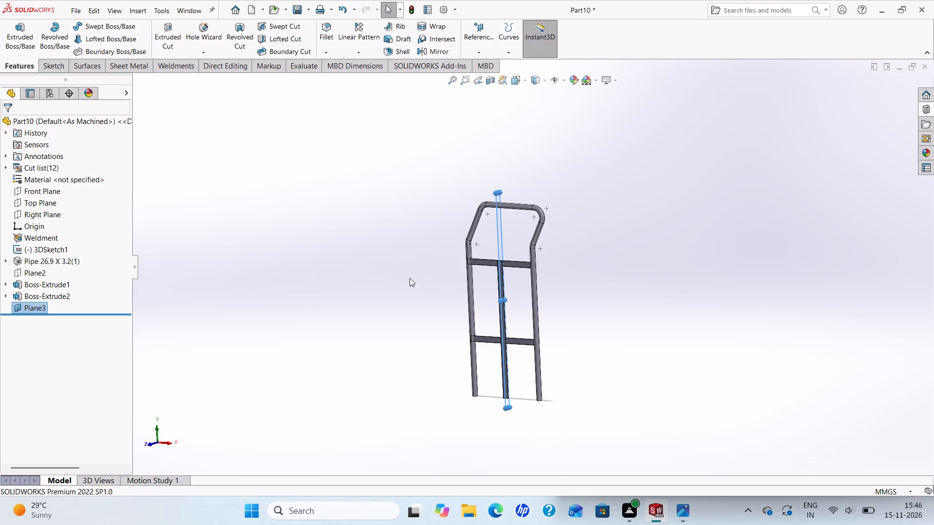
Start a new sketch on the new mid-frame plane.
middle_drag(453, 244, 461, 254)
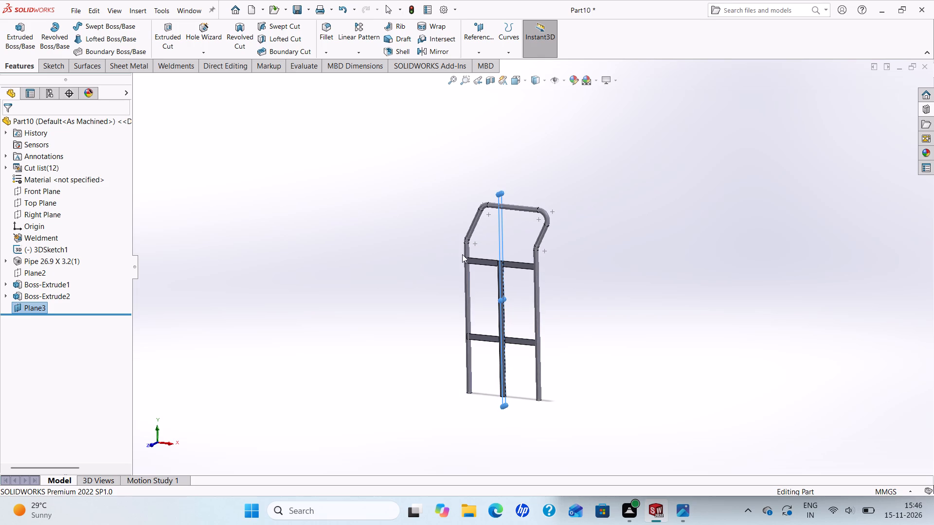
right_click(30, 307)
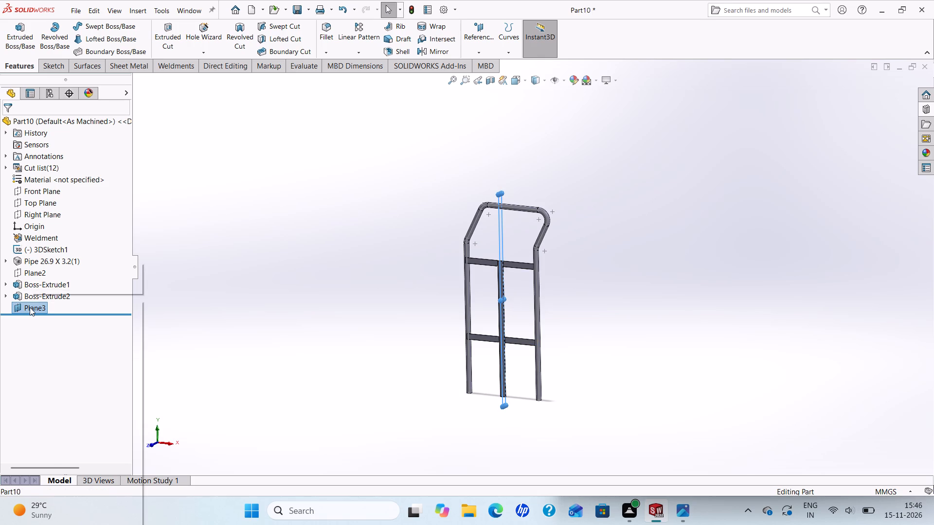
click(38, 282)
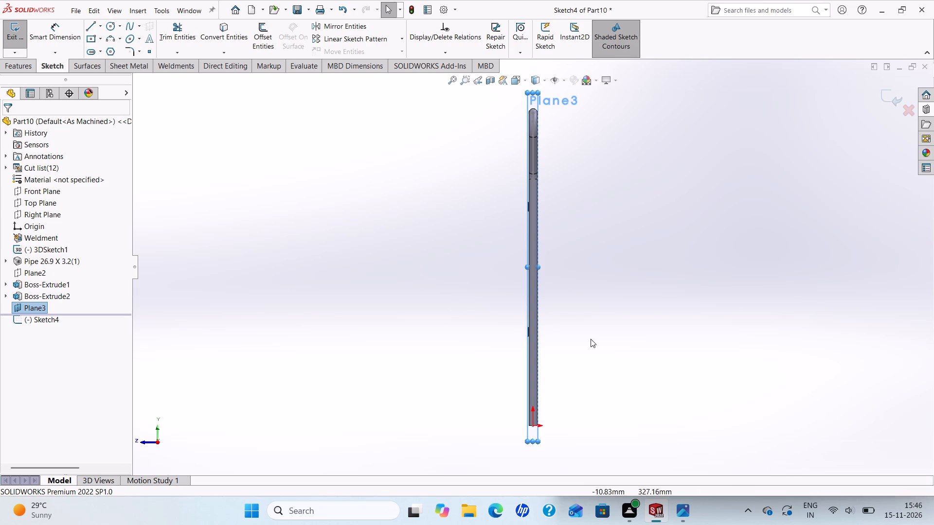
Examine the bottom end of the central vertical strip and the pipe legs in relation to the sketch plane.
scroll(530, 369, down, 4)
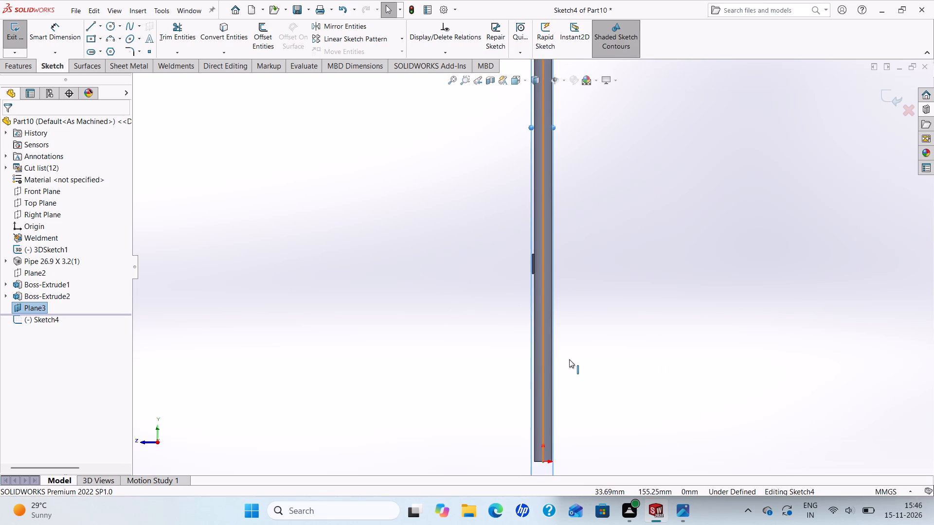
scroll(562, 359, up, 2)
scroll(565, 353, down, 1)
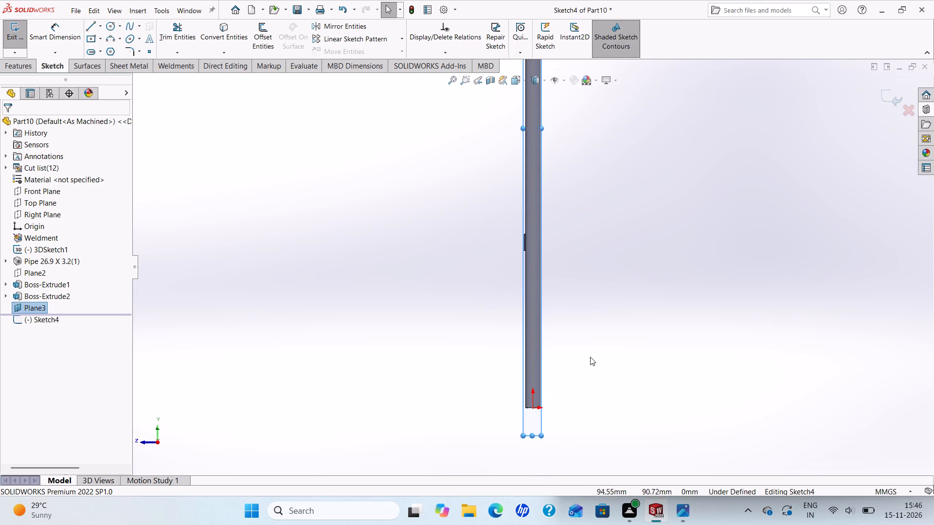
scroll(546, 371, down, 6)
scroll(500, 408, down, 4)
scroll(559, 374, down, 4)
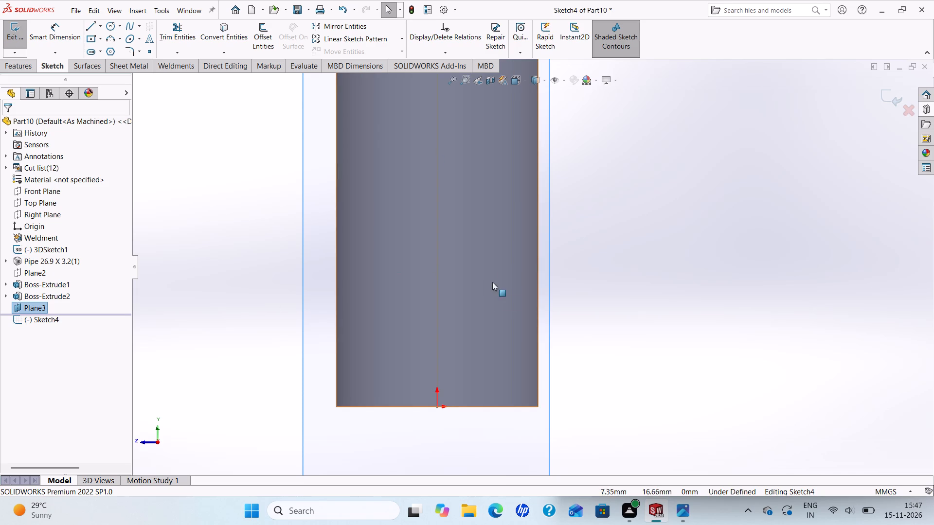
scroll(489, 280, up, 4)
scroll(511, 279, down, 2)
scroll(520, 279, up, 4)
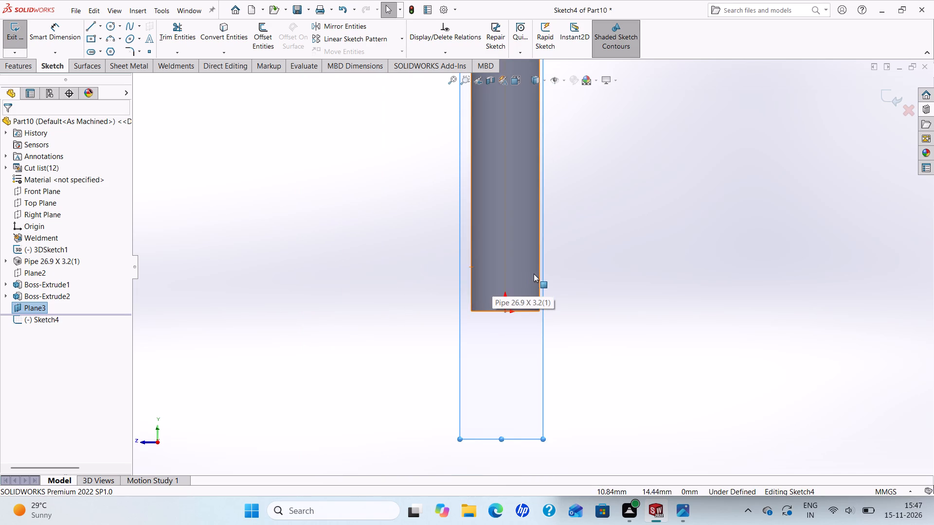
middle_drag(534, 271, 507, 271)
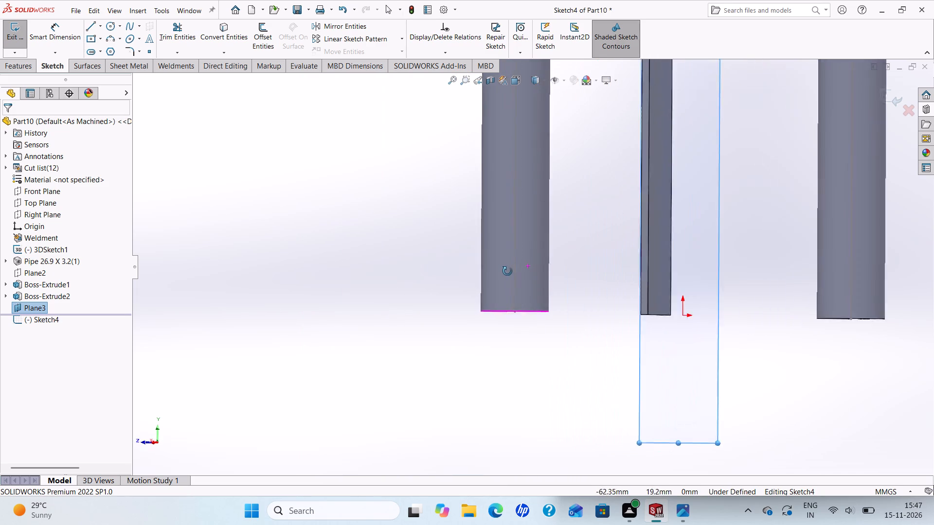
middle_drag(507, 271, 498, 272)
scroll(501, 272, up, 3)
scroll(667, 237, down, 1)
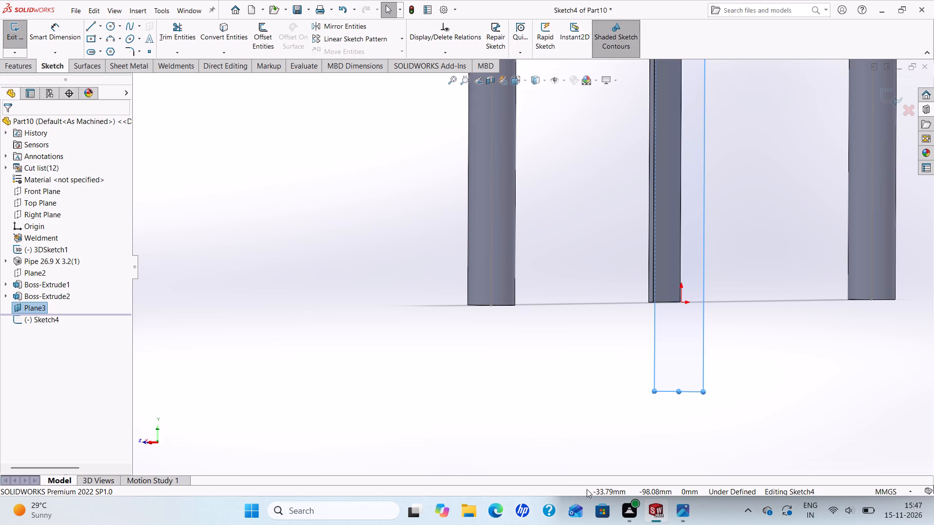
Examine the lower ends of the pipe legs and central strip against the sketch plane from several angles.
scroll(450, 432, up, 5)
scroll(398, 292, up, 2)
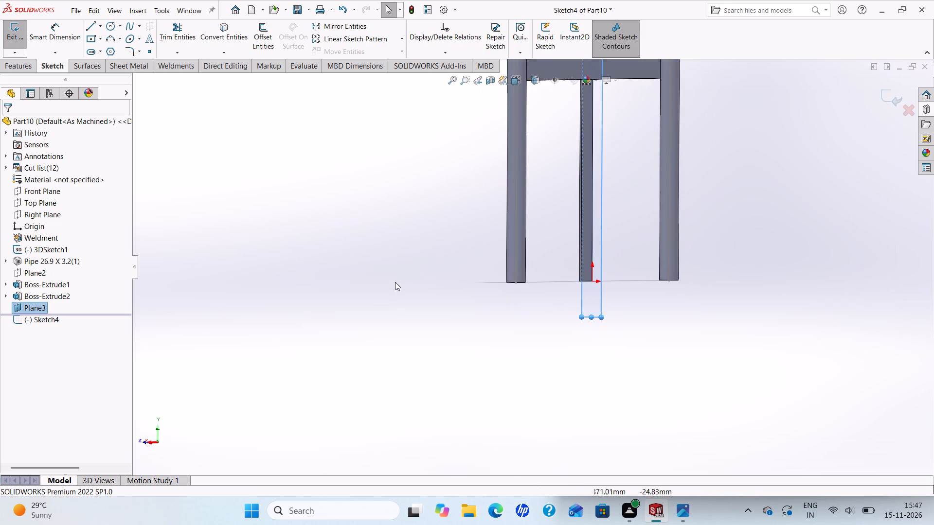
scroll(395, 282, up, 2)
middle_drag(457, 205, 564, 224)
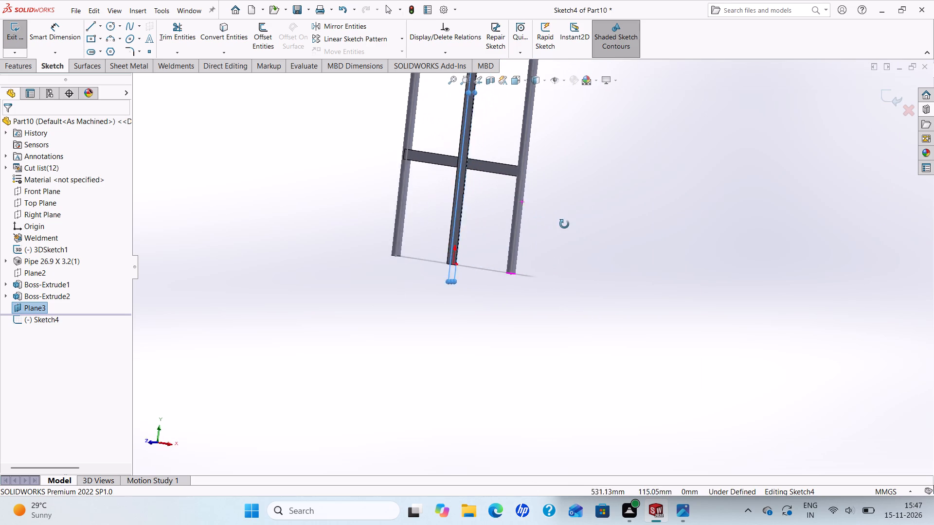
middle_drag(564, 224, 677, 255)
scroll(677, 255, up, 2)
scroll(475, 224, down, 3)
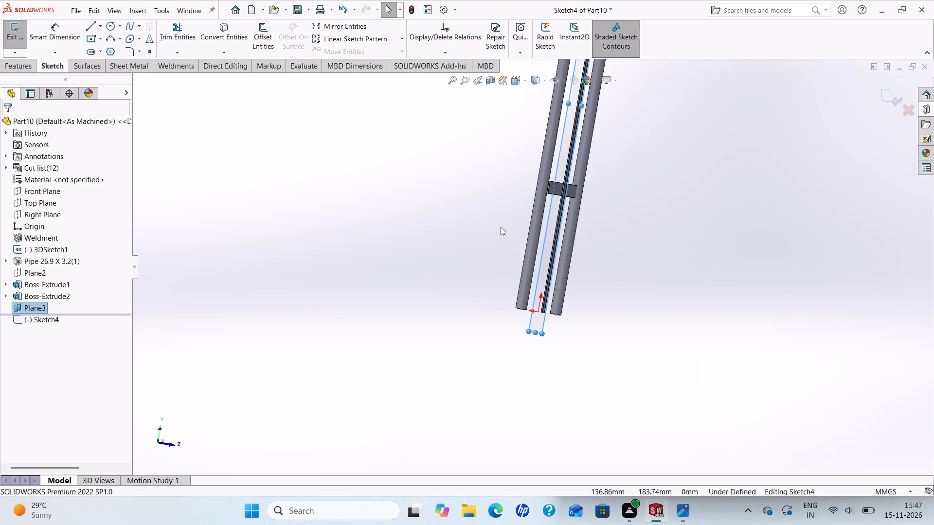
middle_drag(508, 227, 526, 261)
scroll(533, 260, down, 3)
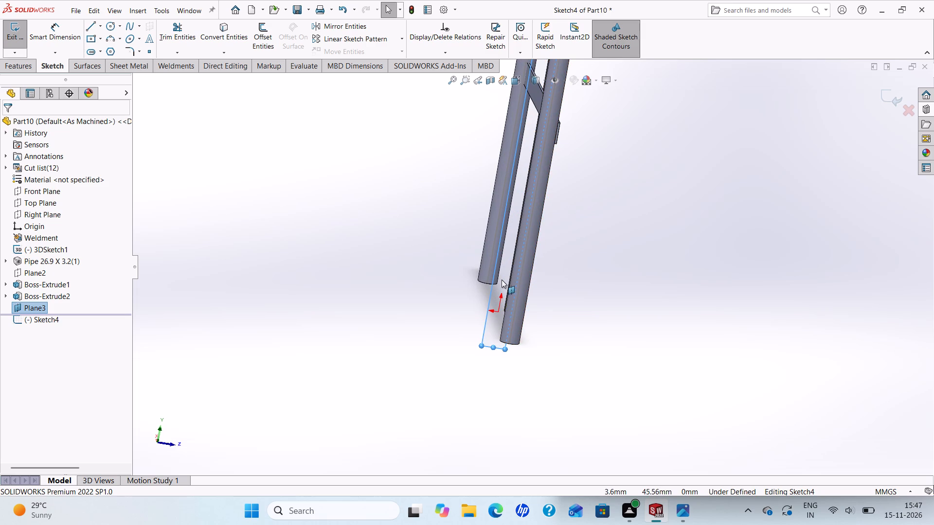
right_click(501, 280)
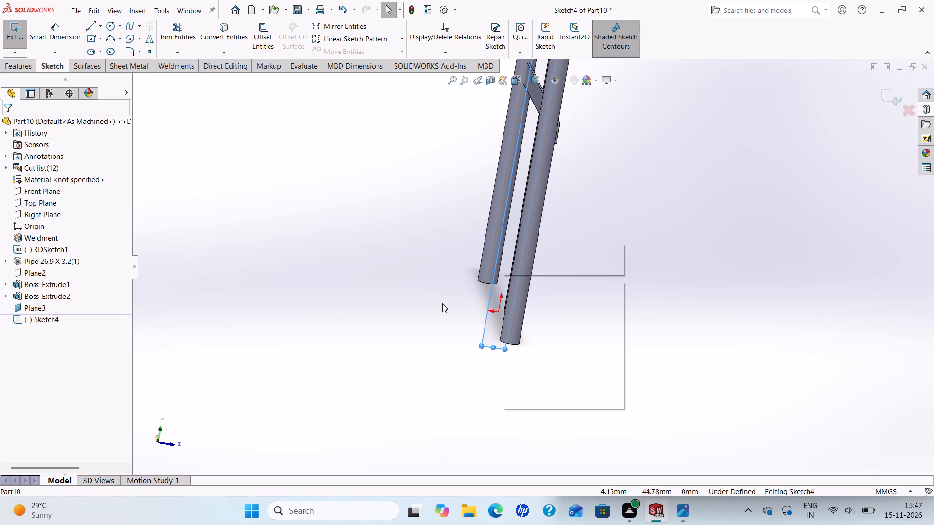
key(Escape)
middle_drag(509, 292, 494, 266)
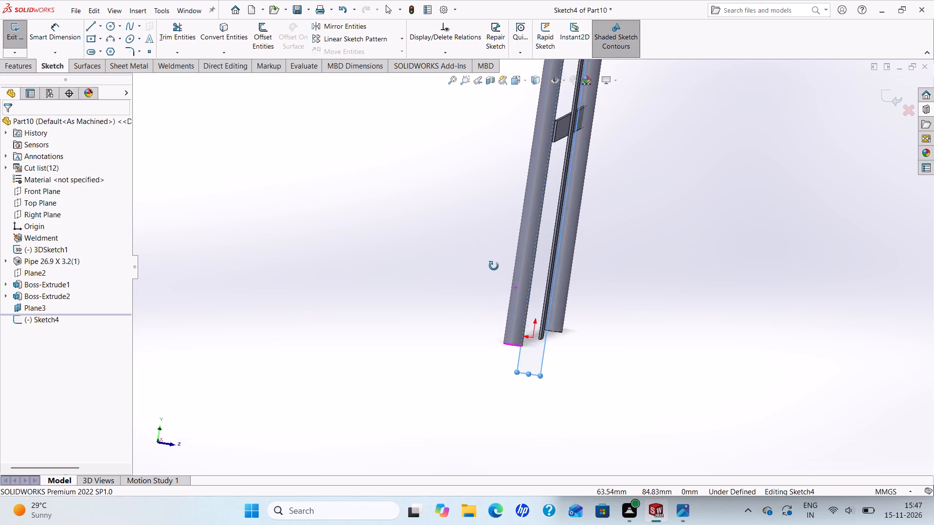
middle_drag(494, 266, 496, 272)
scroll(501, 275, down, 4)
middle_drag(525, 291, 526, 292)
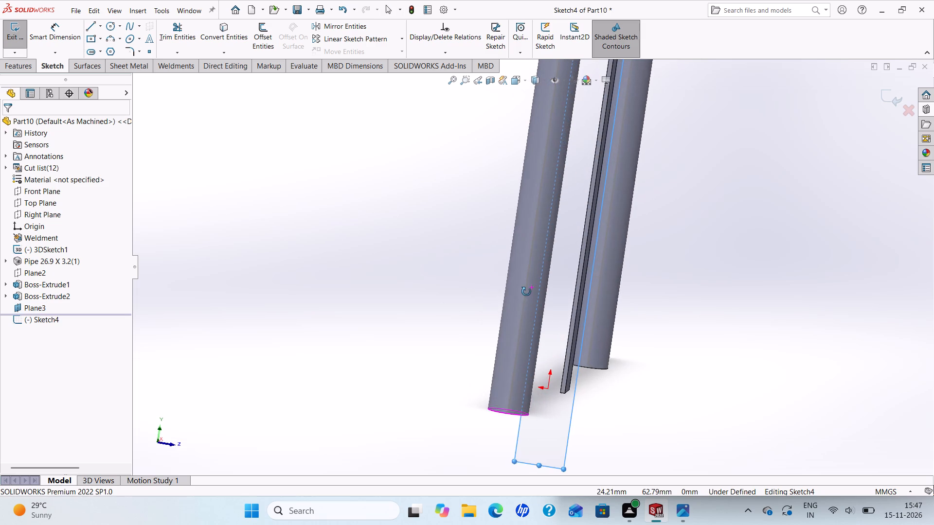
middle_drag(526, 292, 526, 299)
scroll(526, 299, up, 2)
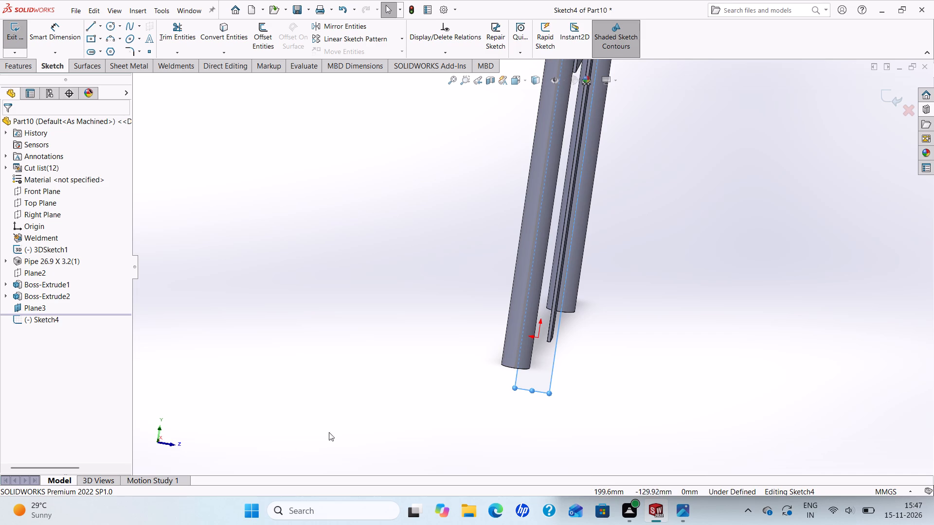
scroll(564, 312, down, 3)
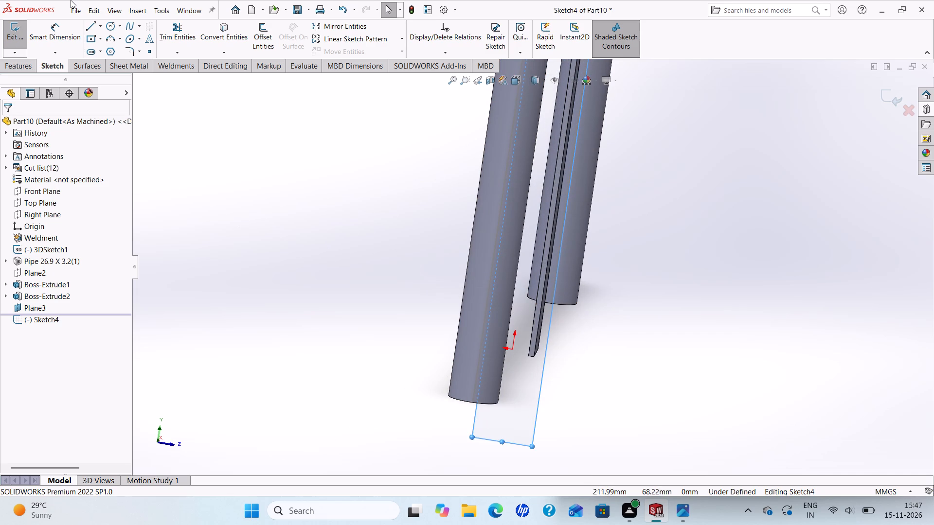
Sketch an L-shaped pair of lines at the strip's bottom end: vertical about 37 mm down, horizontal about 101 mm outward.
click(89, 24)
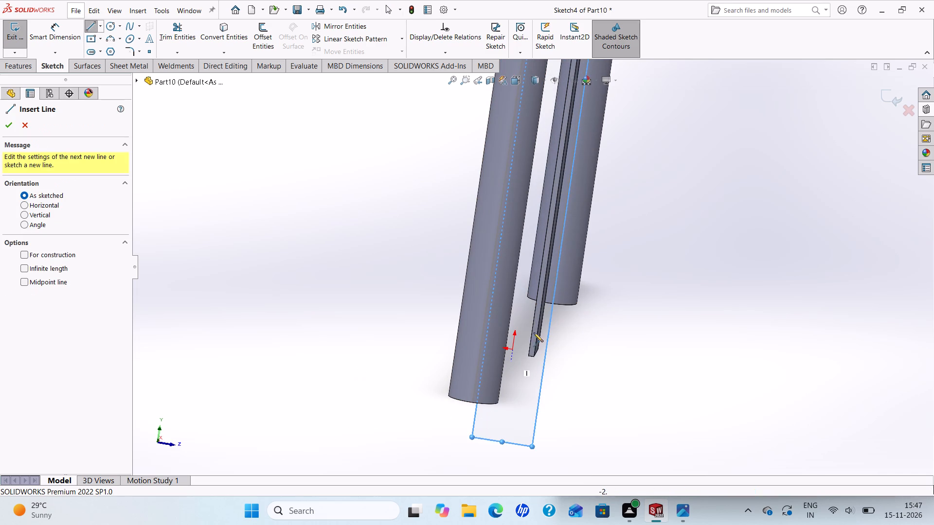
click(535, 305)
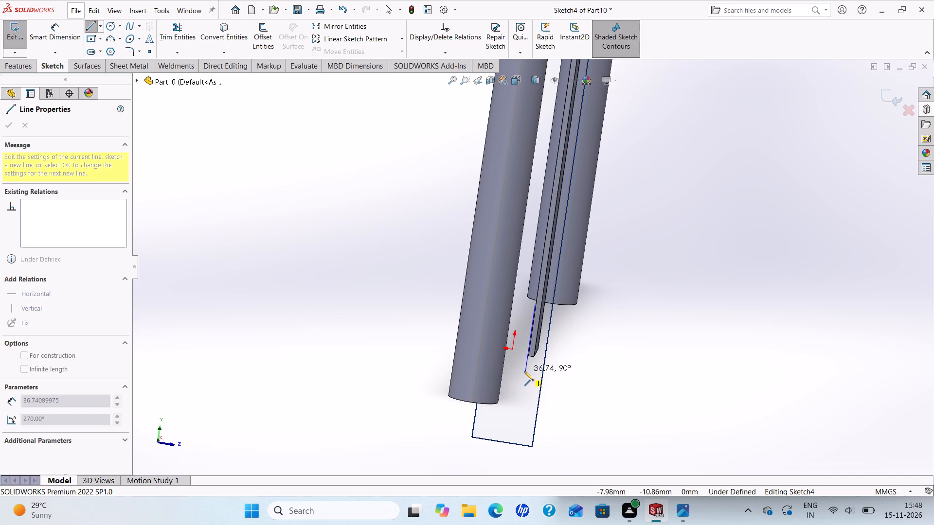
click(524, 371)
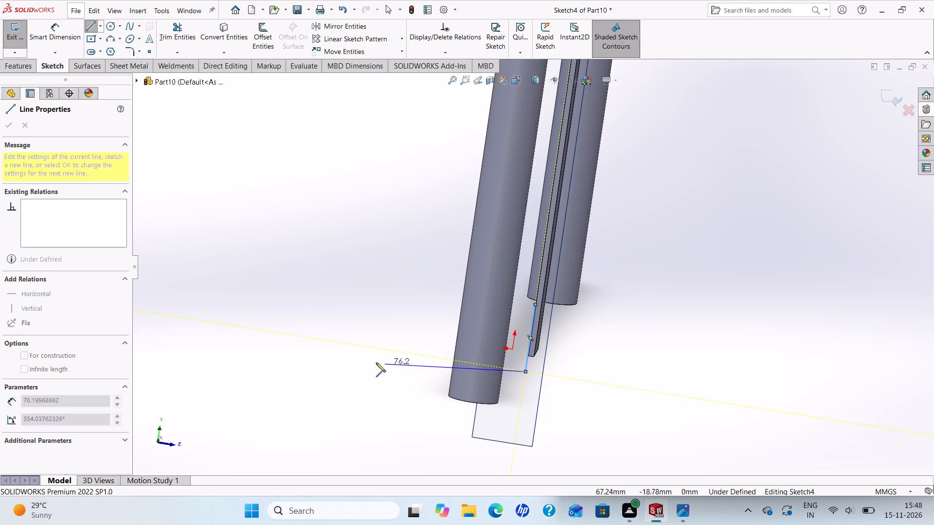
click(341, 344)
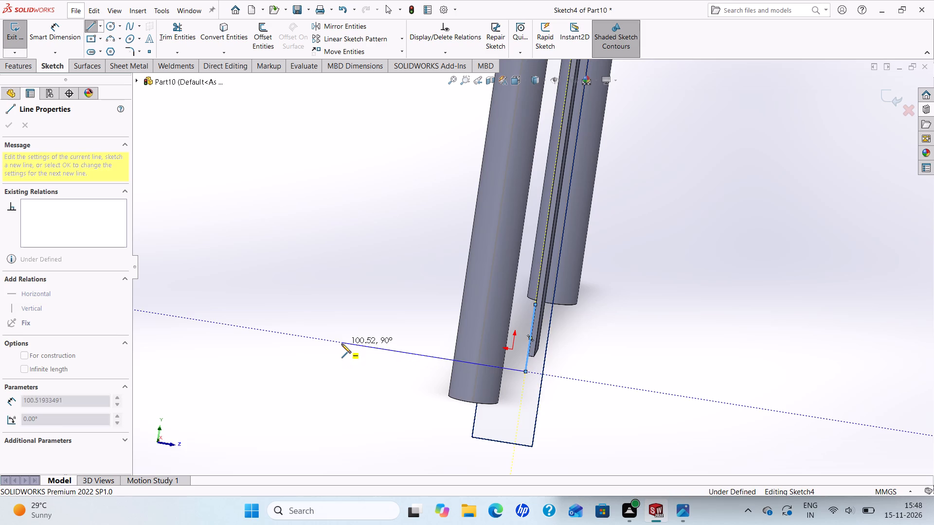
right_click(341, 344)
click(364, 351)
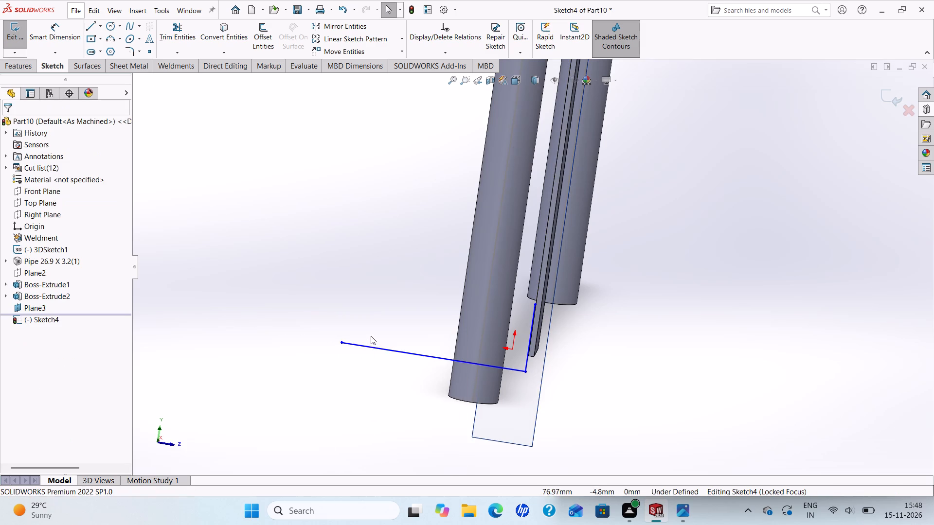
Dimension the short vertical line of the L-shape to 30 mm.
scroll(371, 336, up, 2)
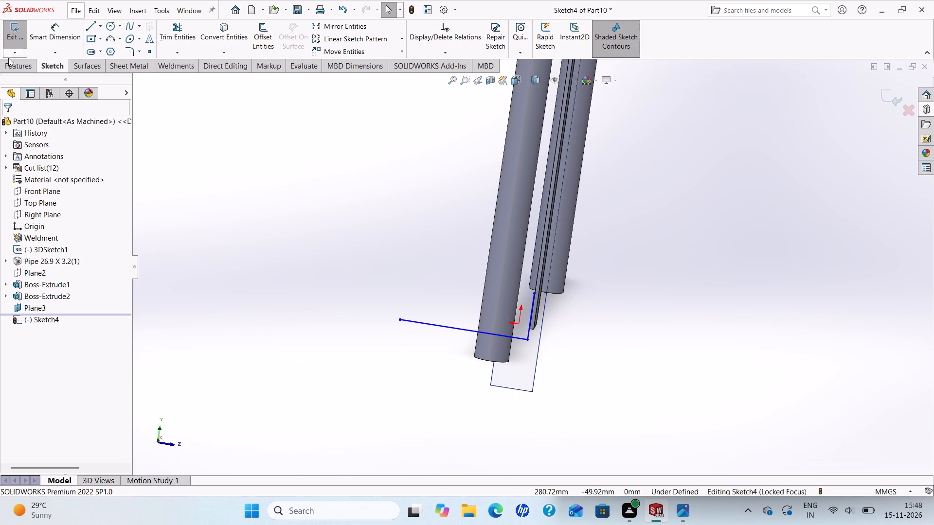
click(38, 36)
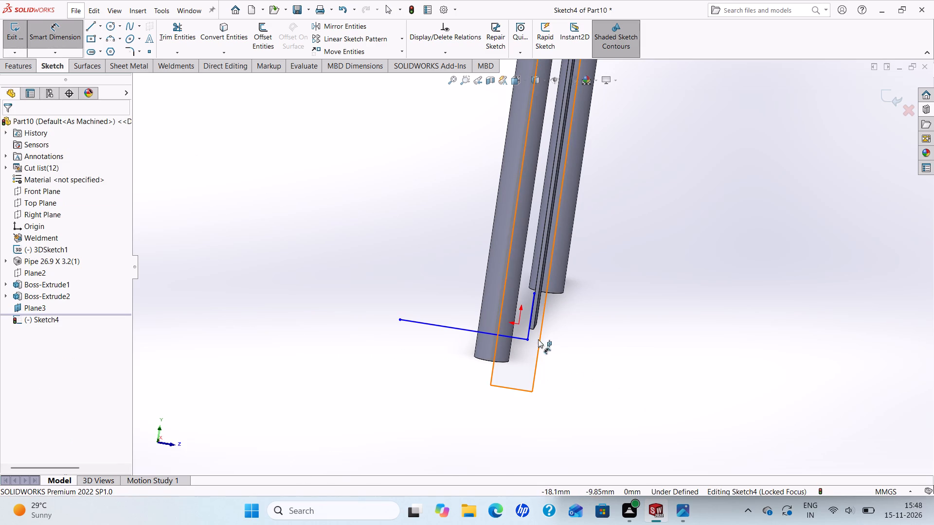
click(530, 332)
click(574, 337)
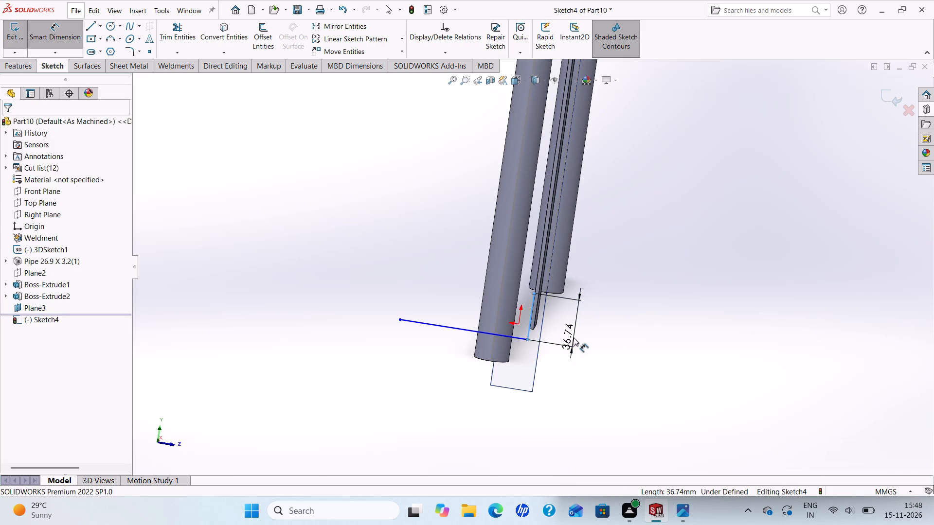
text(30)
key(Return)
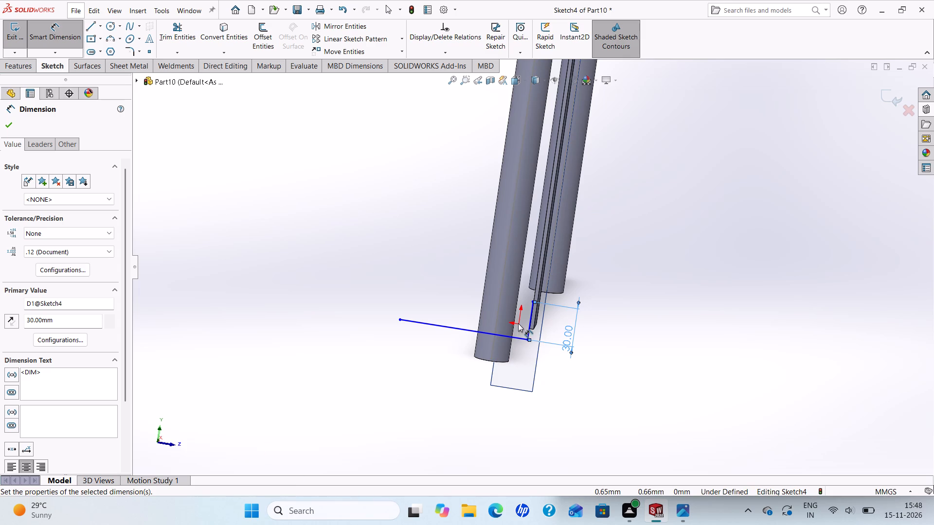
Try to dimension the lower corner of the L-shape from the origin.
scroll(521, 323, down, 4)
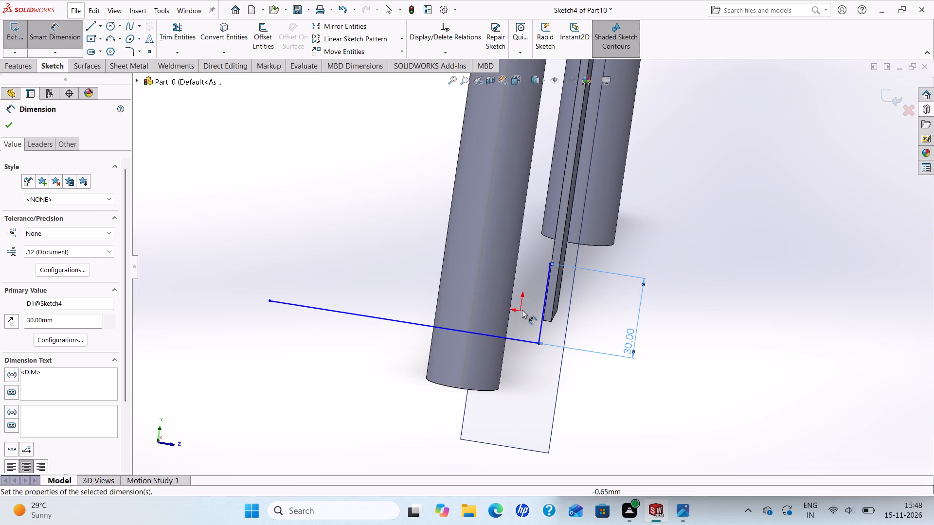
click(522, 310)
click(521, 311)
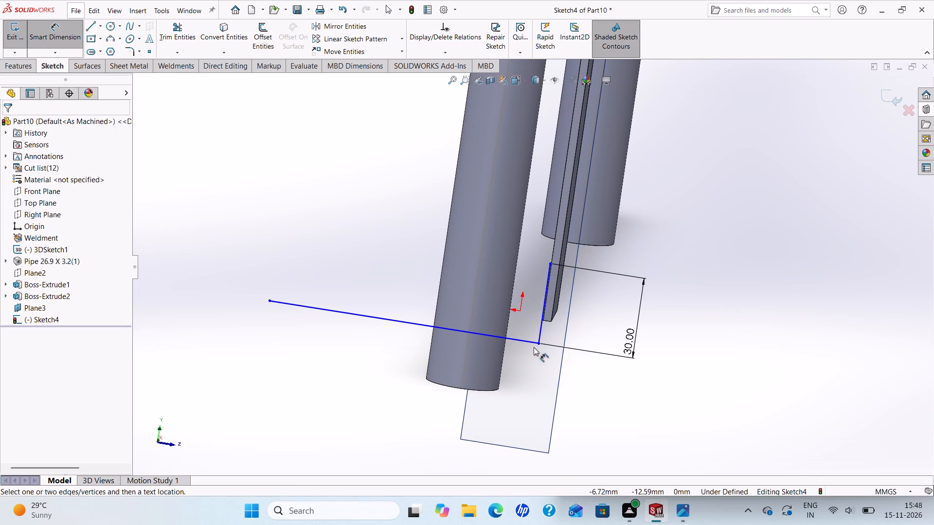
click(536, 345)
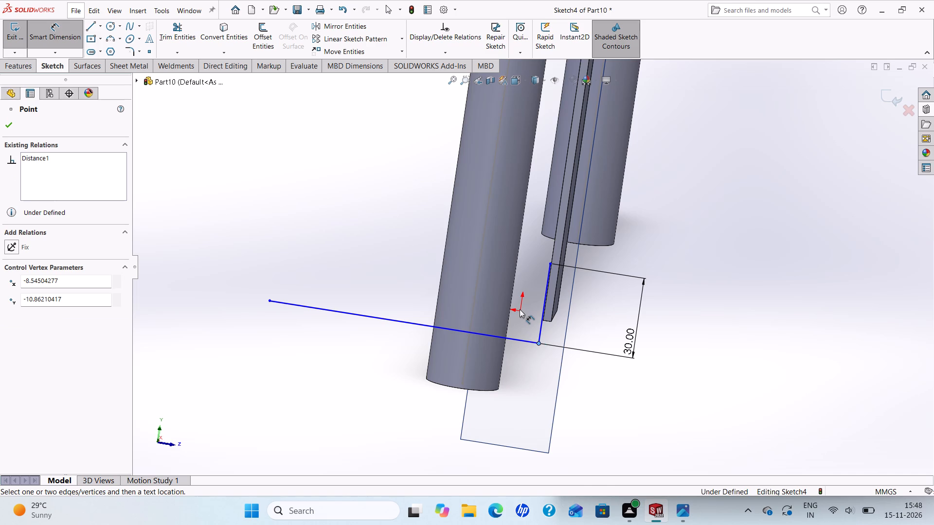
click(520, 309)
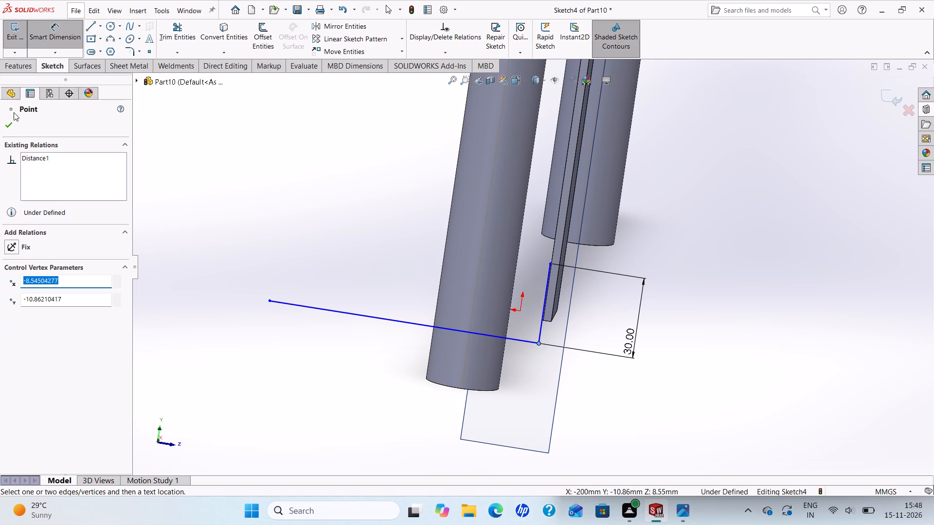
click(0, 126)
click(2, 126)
Examine the L-shaped sketch in relation to the strip's bottom end and the pipe legs from the opposite side.
scroll(149, 162, up, 3)
middle_drag(272, 190, 308, 202)
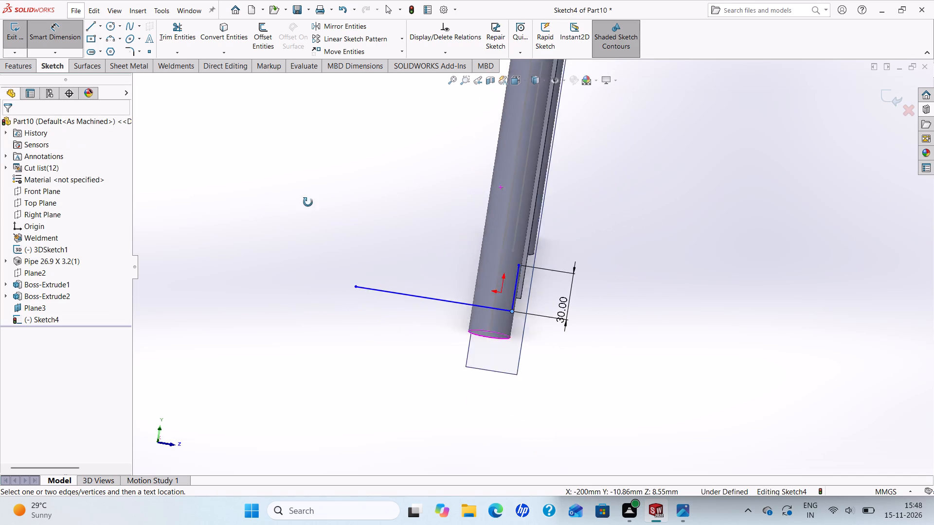
middle_drag(308, 202, 453, 279)
scroll(453, 279, up, 2)
scroll(449, 278, down, 1)
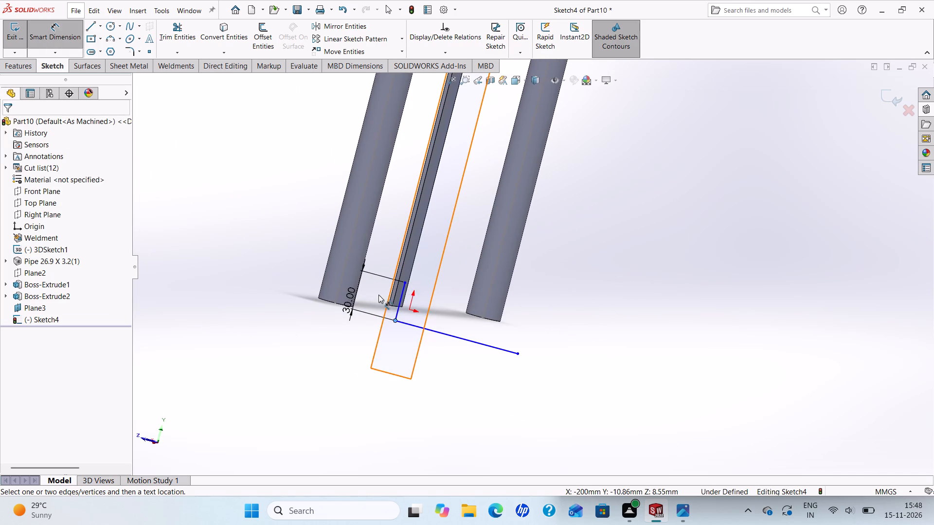
scroll(377, 296, down, 2)
scroll(433, 296, down, 1)
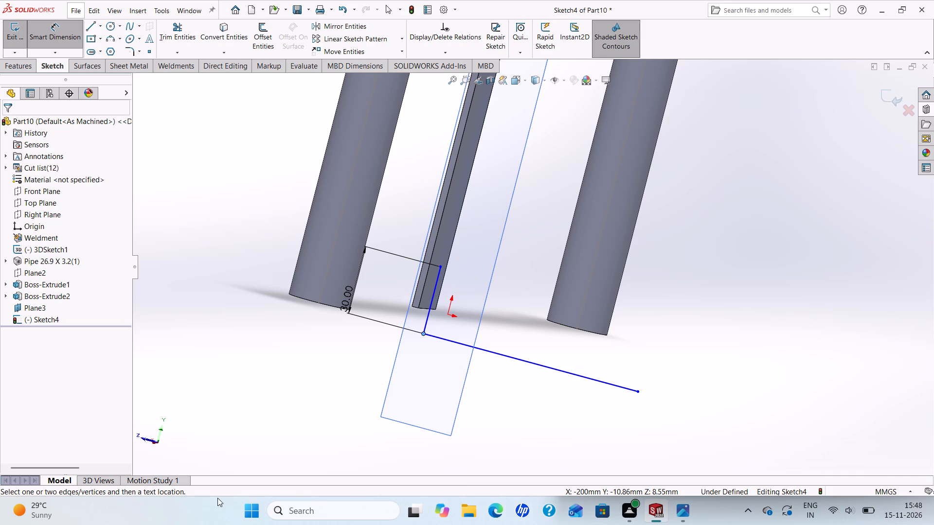
scroll(459, 382, up, 3)
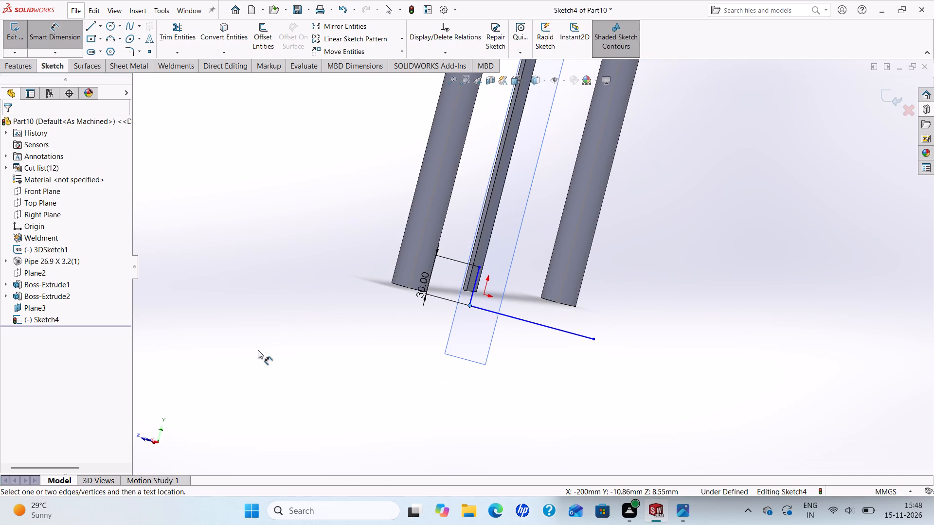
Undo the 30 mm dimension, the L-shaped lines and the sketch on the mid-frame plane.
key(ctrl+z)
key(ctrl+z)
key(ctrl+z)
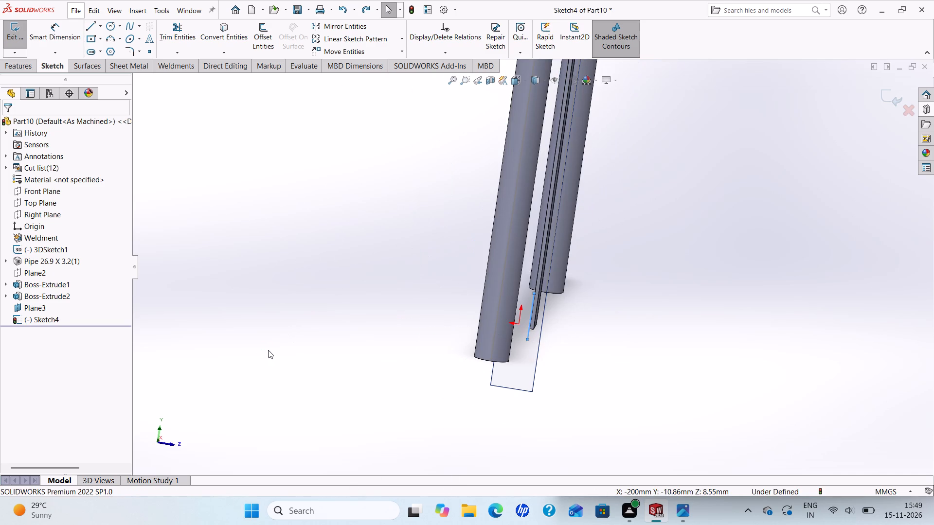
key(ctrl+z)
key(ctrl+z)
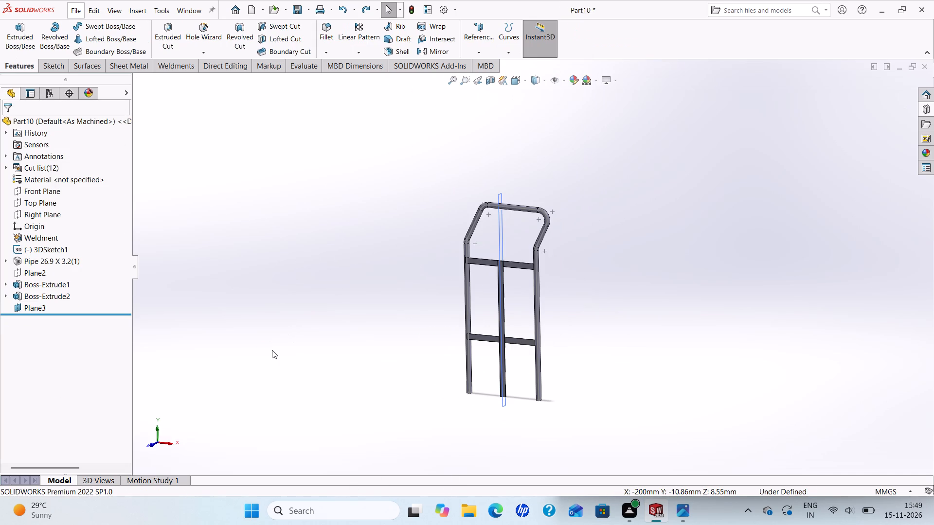
Start a new sketch on Plane3.
scroll(503, 329, down, 1)
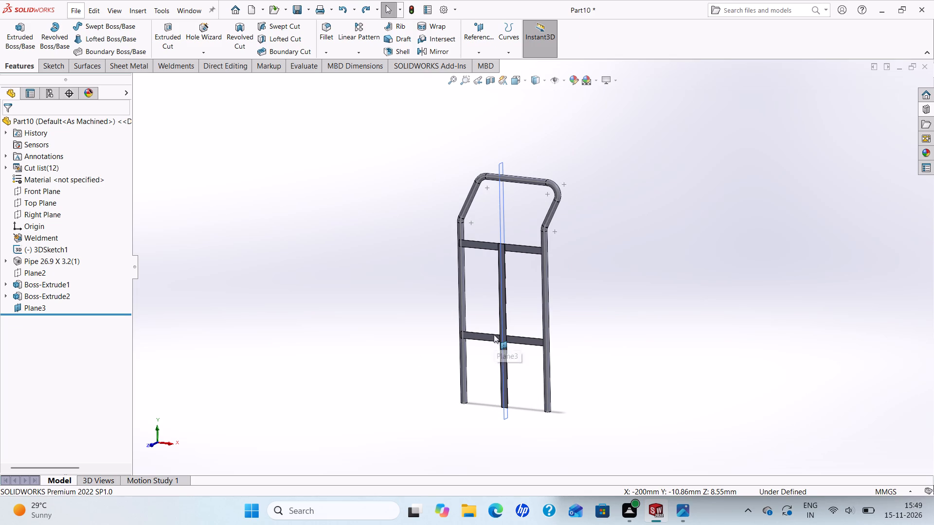
right_click(42, 305)
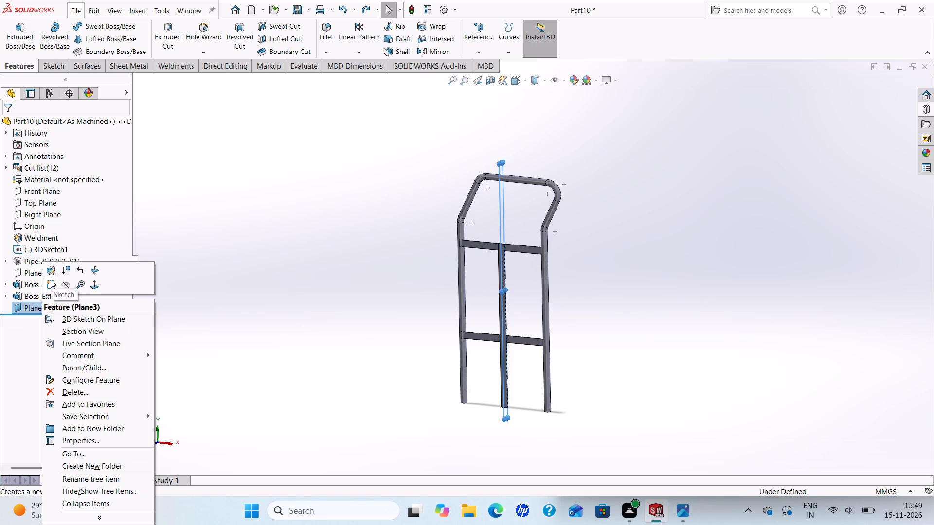
click(51, 279)
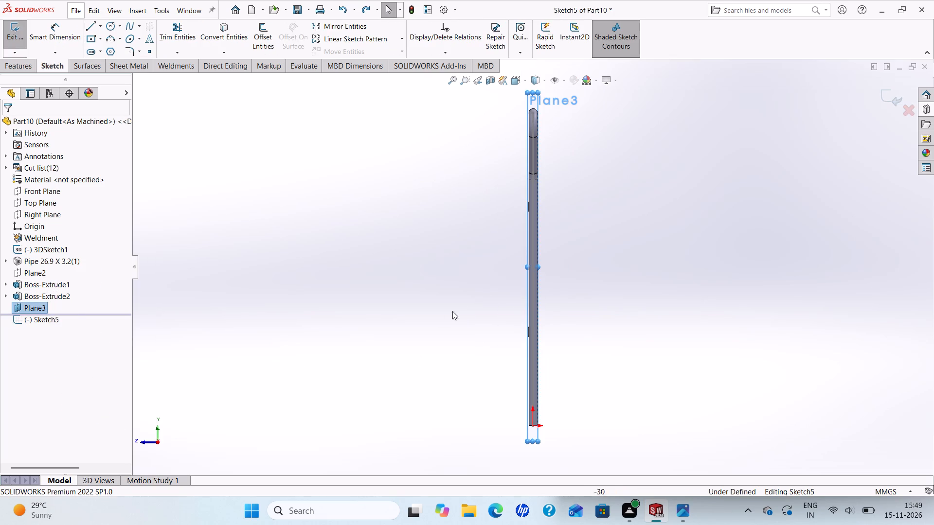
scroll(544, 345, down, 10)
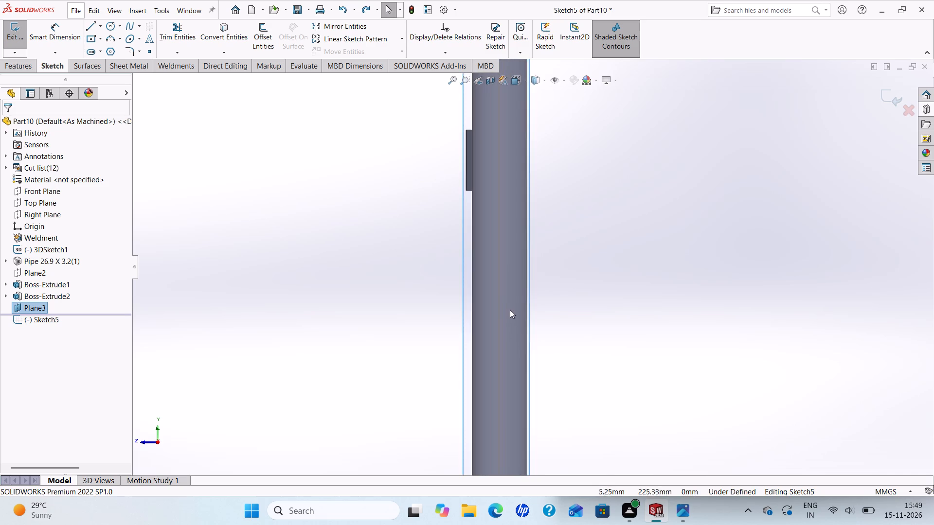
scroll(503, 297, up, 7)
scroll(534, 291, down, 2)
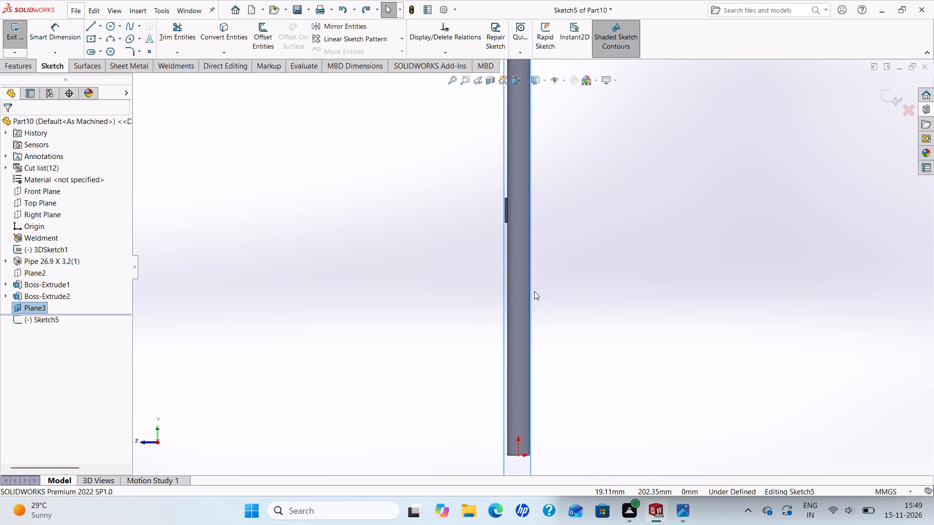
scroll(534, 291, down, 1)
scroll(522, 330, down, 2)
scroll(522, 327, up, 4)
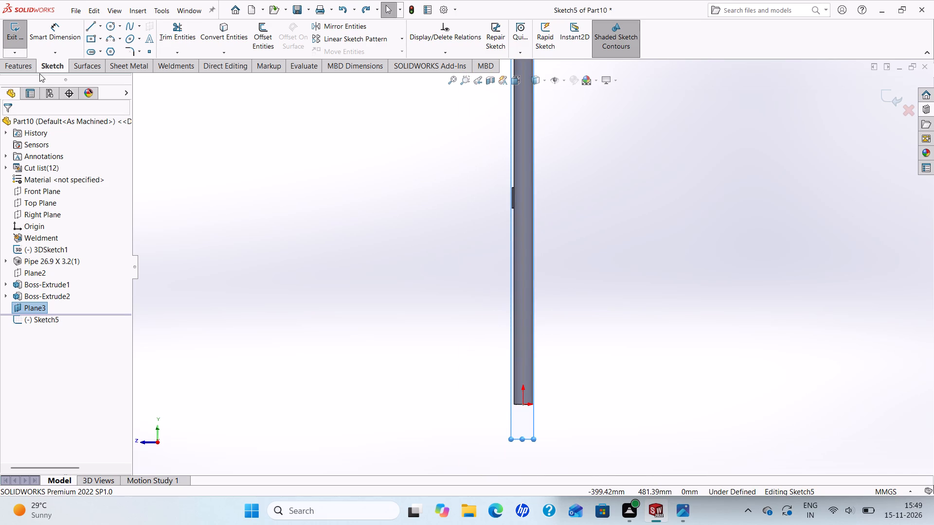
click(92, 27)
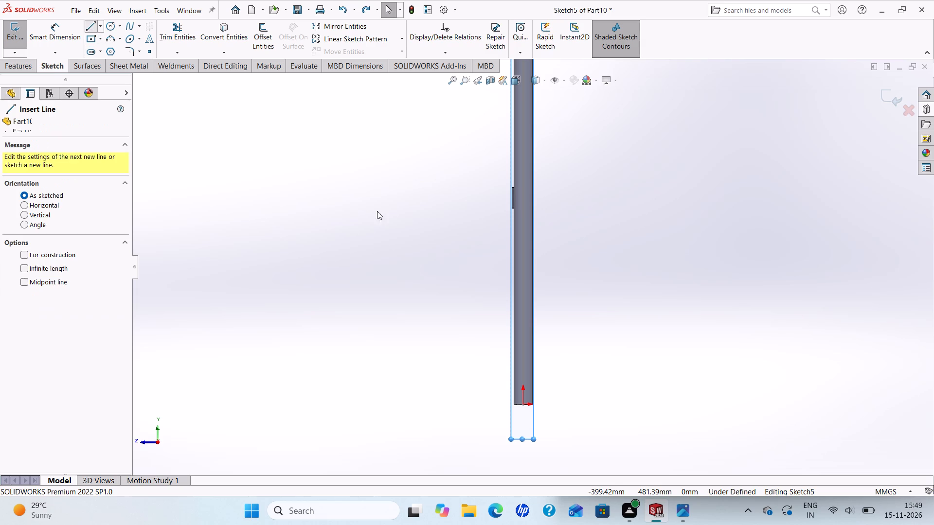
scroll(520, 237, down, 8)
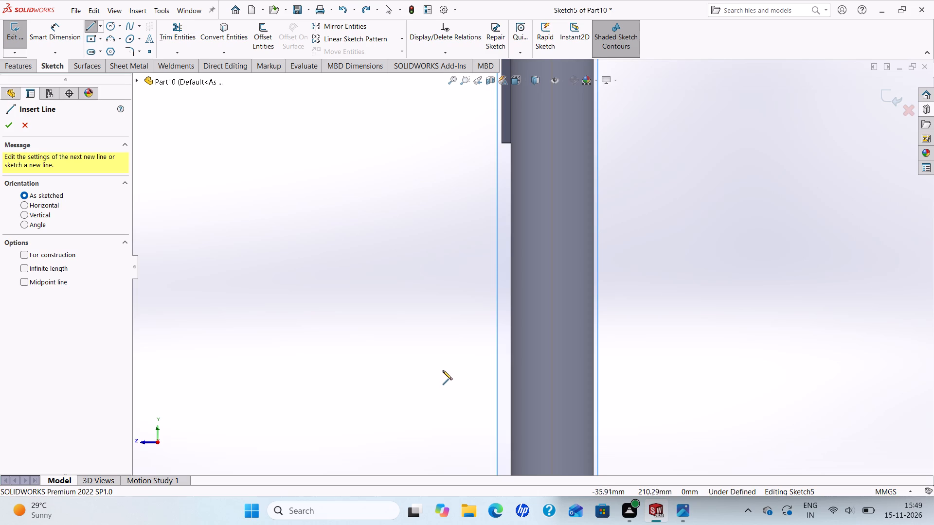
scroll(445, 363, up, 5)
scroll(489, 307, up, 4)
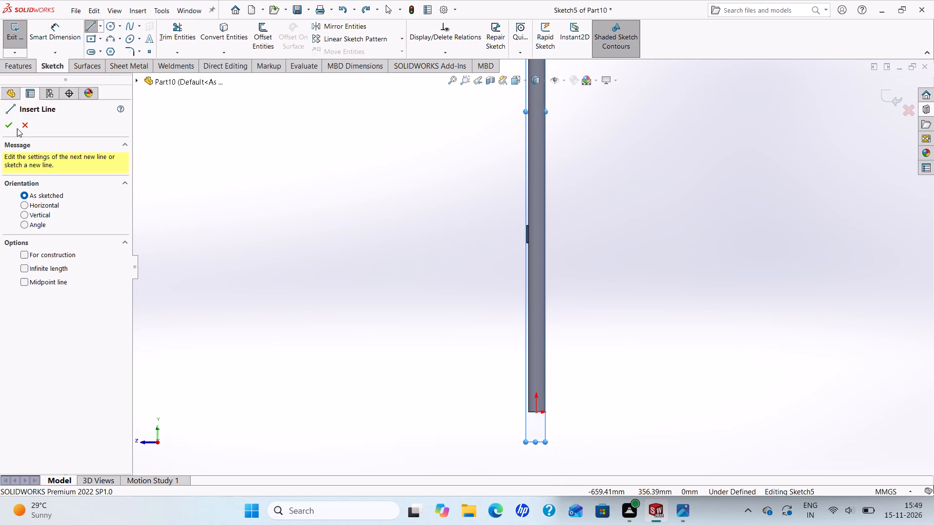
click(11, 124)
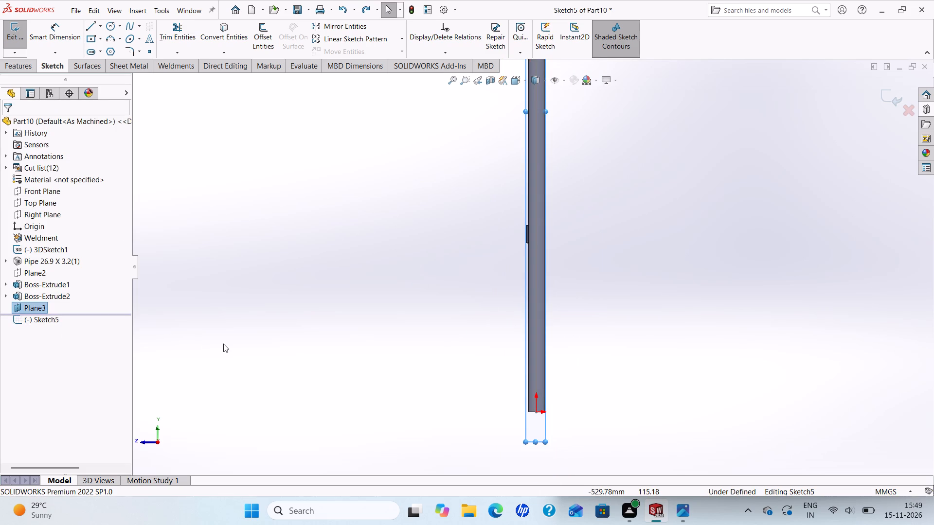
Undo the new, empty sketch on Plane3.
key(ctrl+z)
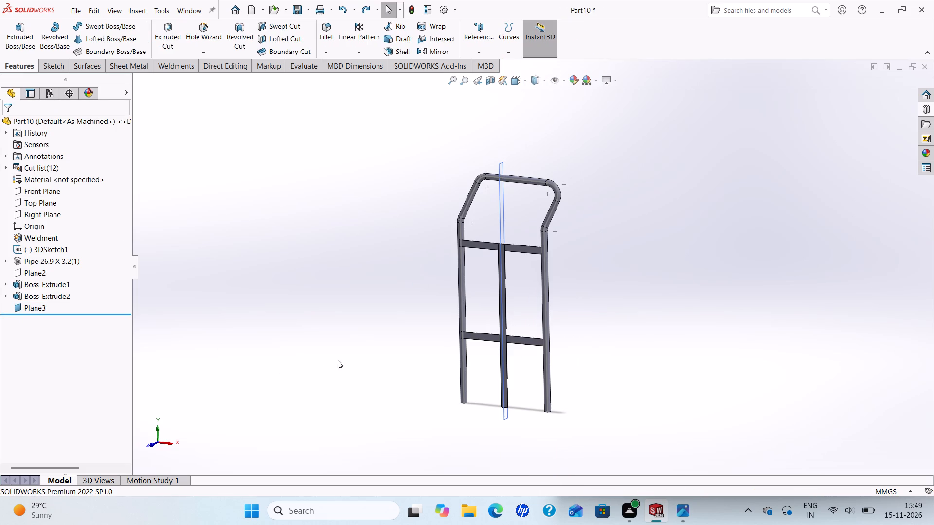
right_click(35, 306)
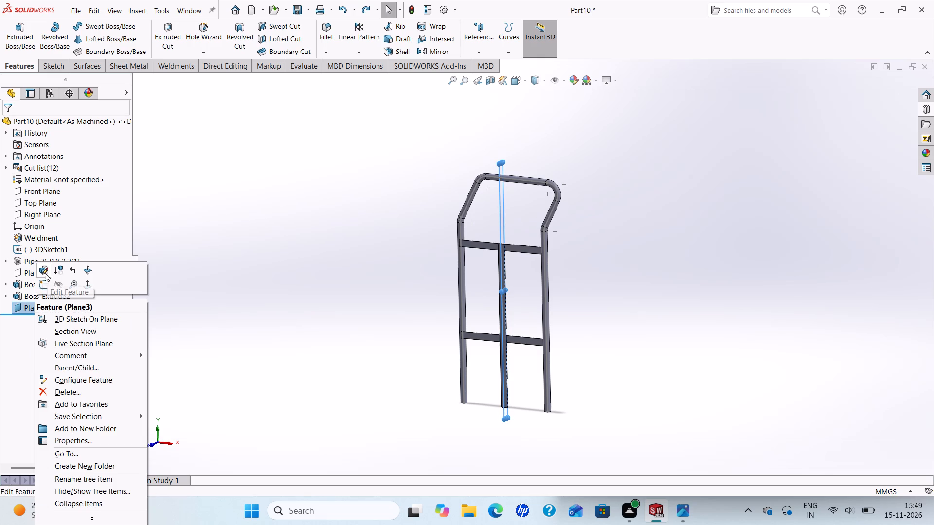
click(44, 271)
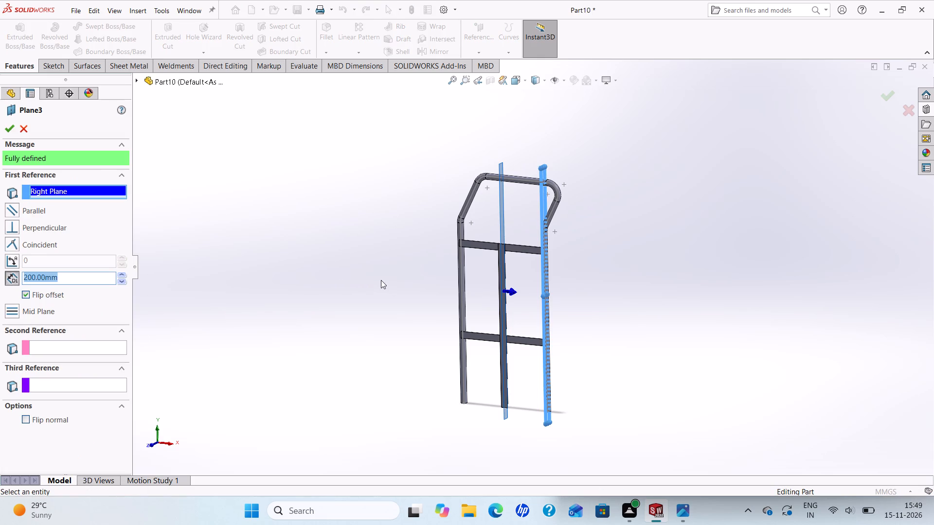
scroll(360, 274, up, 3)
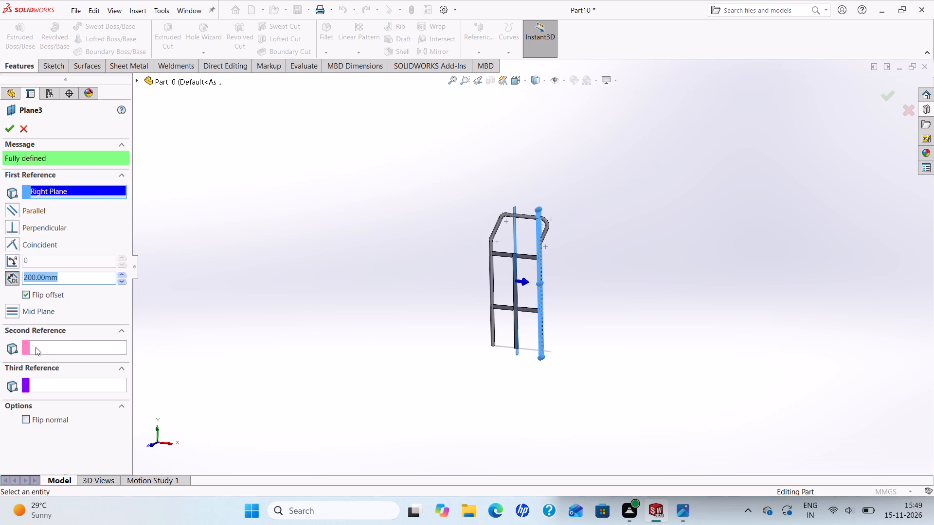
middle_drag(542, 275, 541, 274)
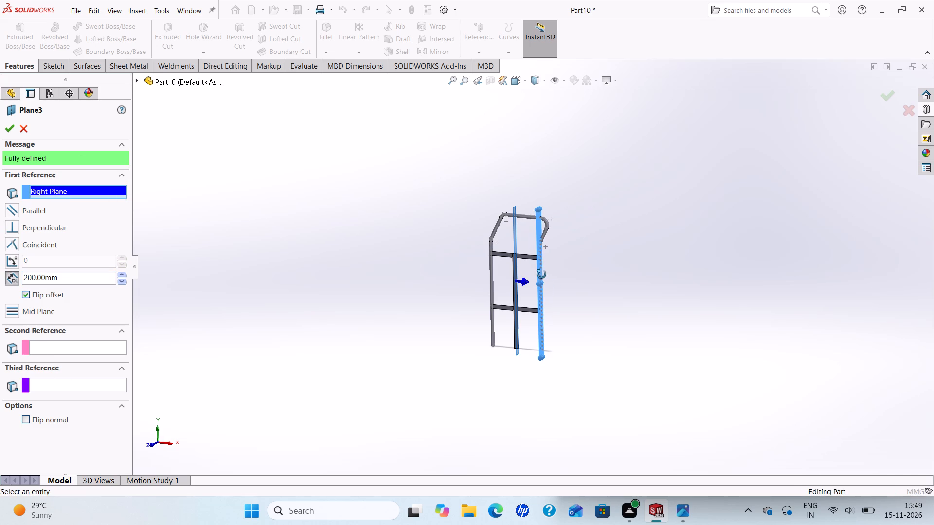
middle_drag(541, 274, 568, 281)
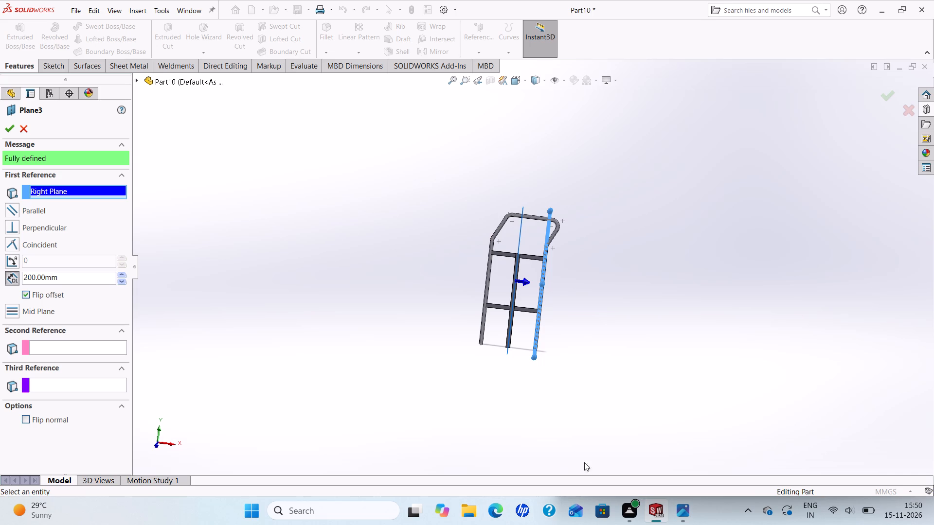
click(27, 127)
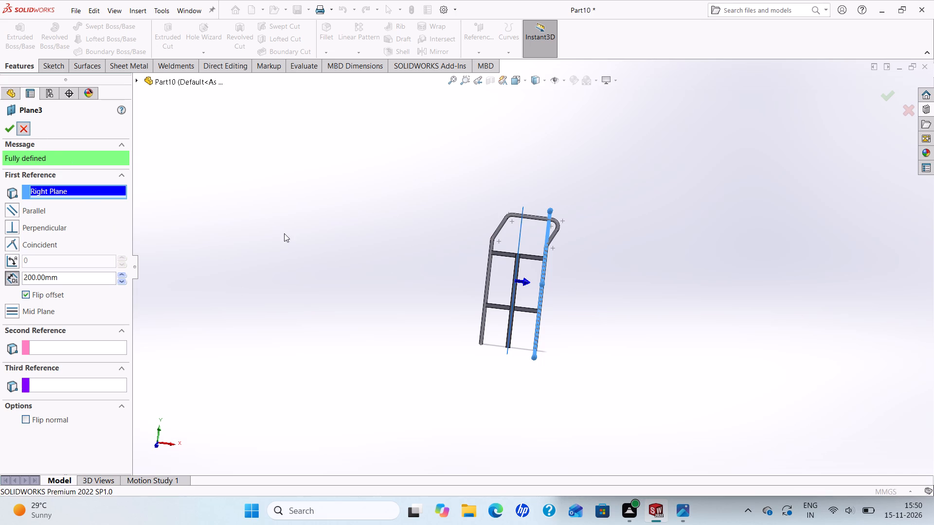
Delete the mid-frame reference plane Plane3 from the part.
scroll(564, 287, down, 2)
scroll(523, 268, up, 1)
middle_drag(522, 267, 521, 266)
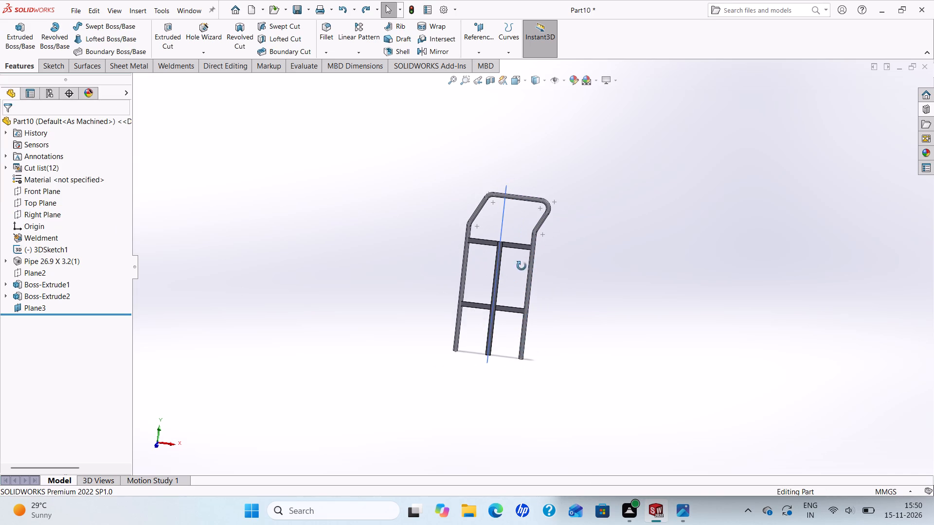
middle_drag(521, 266, 341, 285)
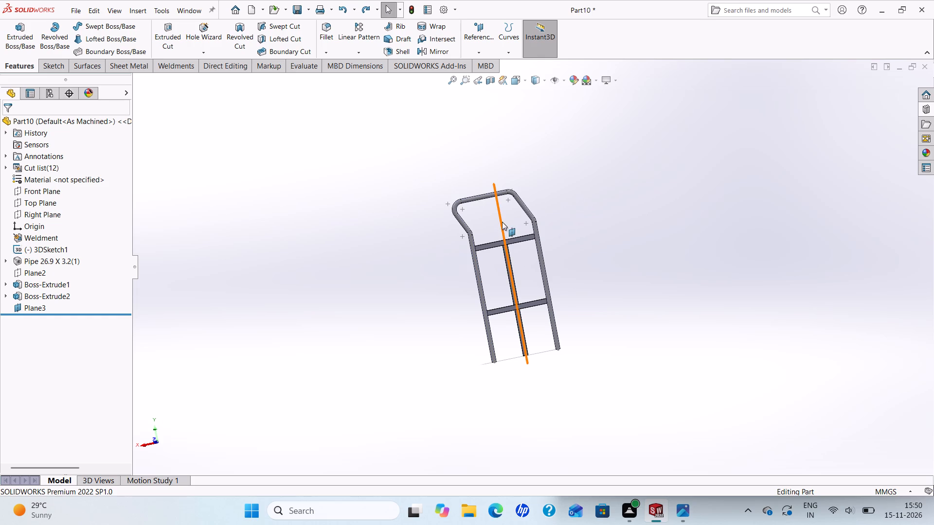
right_click(37, 310)
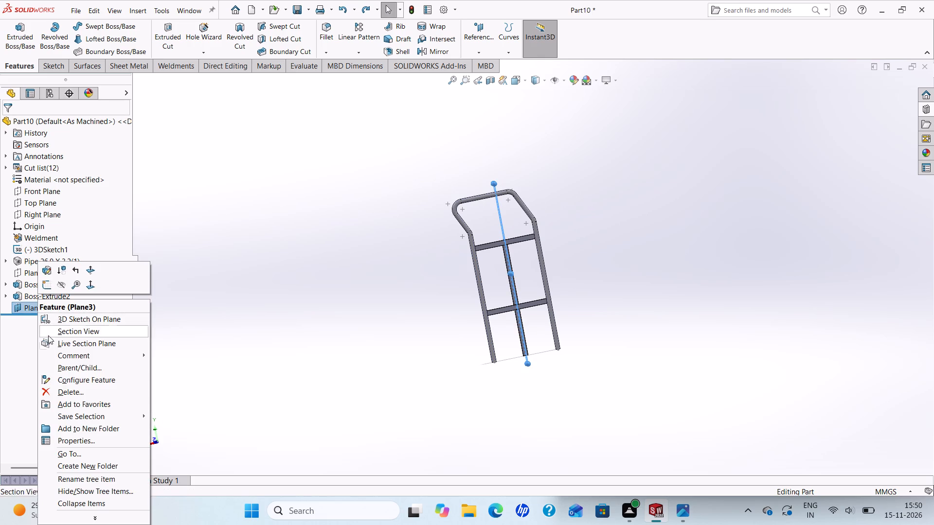
click(63, 391)
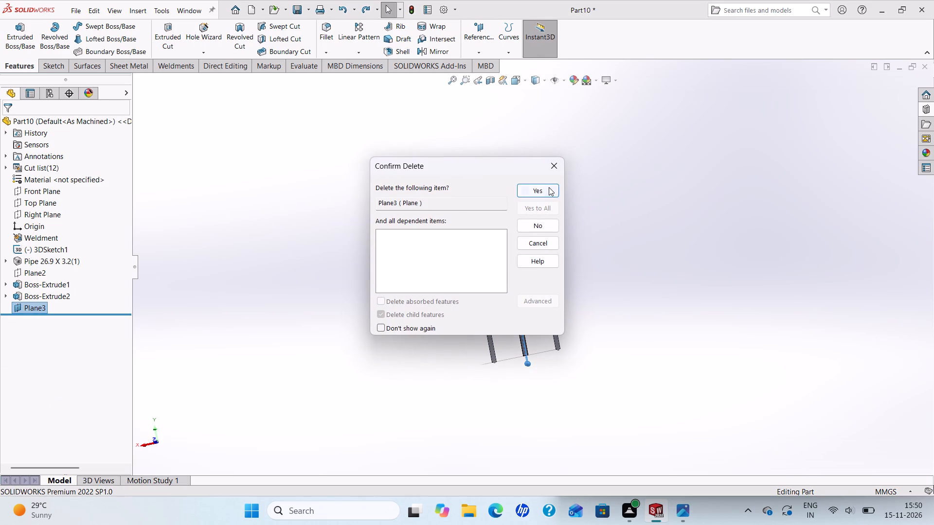
click(549, 187)
Edit the extrusion of the two cross slats (Boss-Extrude1) and reverse its direction.
scroll(528, 216, down, 3)
middle_drag(522, 258, 496, 295)
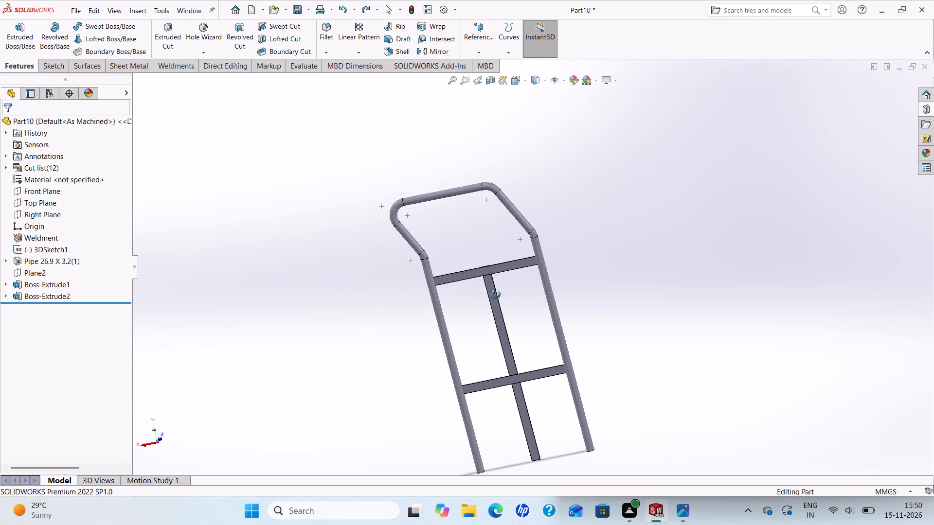
middle_drag(496, 295, 326, 424)
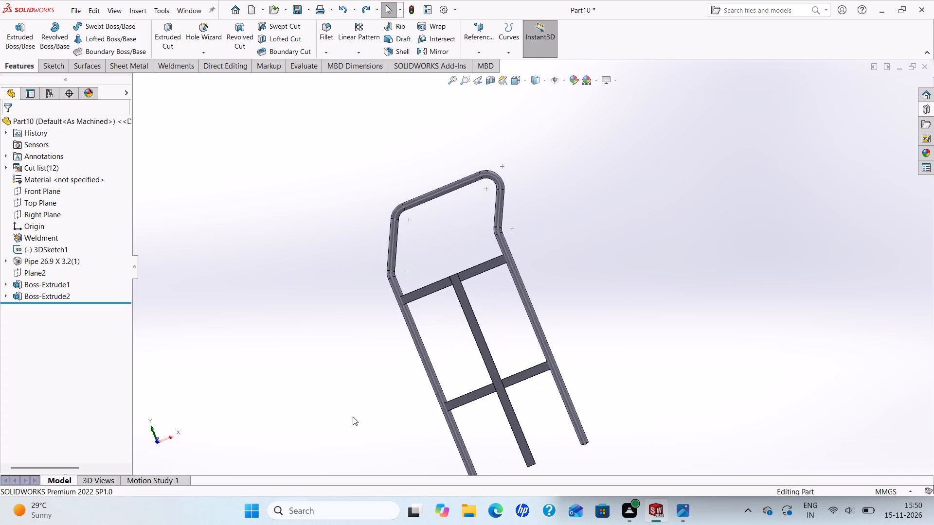
scroll(563, 371, down, 3)
middle_drag(514, 359, 537, 399)
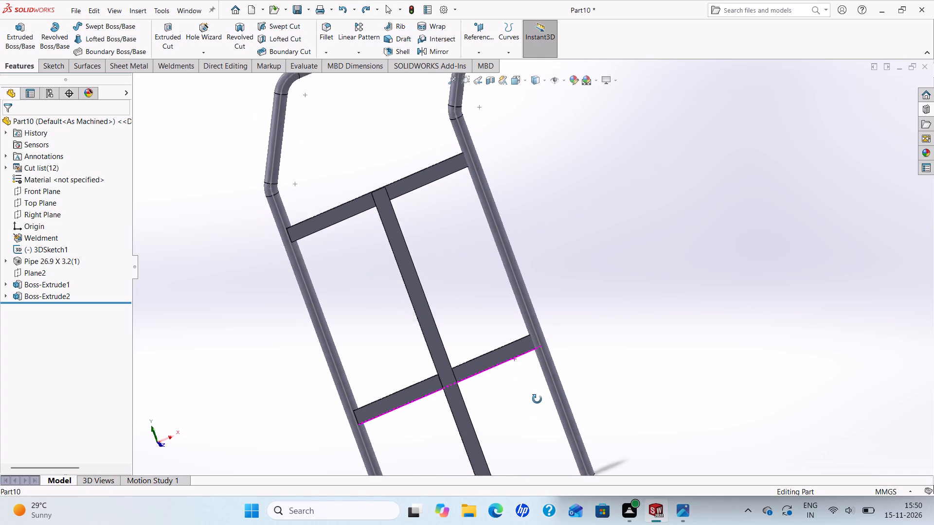
middle_drag(537, 399, 540, 401)
scroll(499, 353, up, 1)
scroll(440, 305, down, 2)
scroll(391, 208, down, 1)
middle_drag(391, 207, 425, 226)
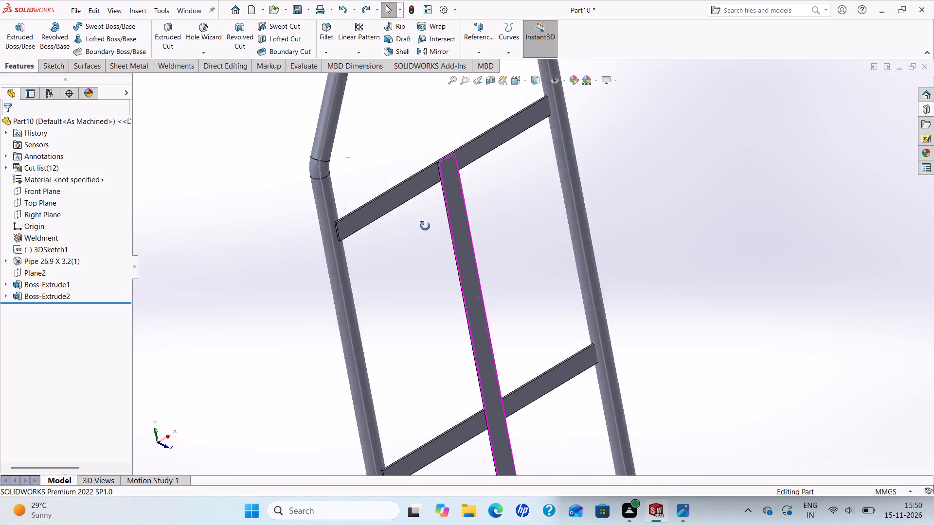
middle_drag(425, 226, 436, 236)
scroll(436, 236, up, 2)
scroll(468, 235, down, 2)
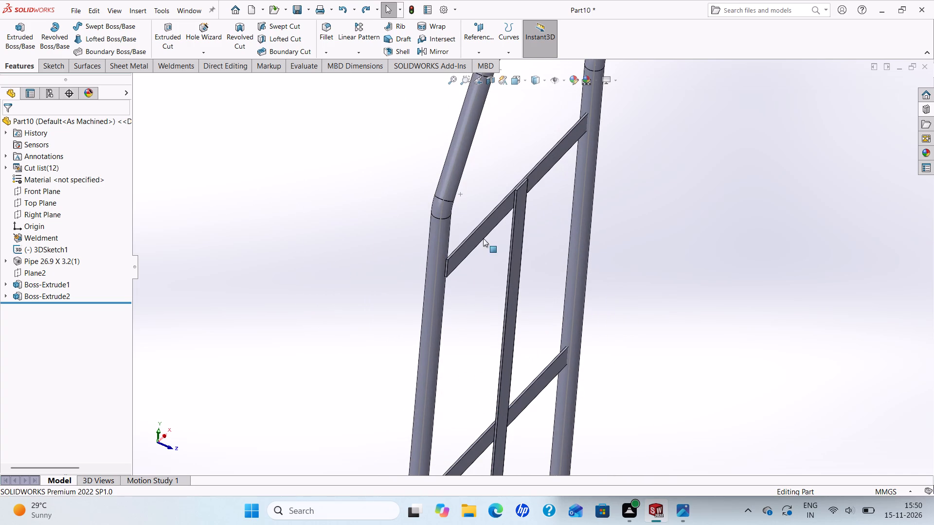
right_click(41, 285)
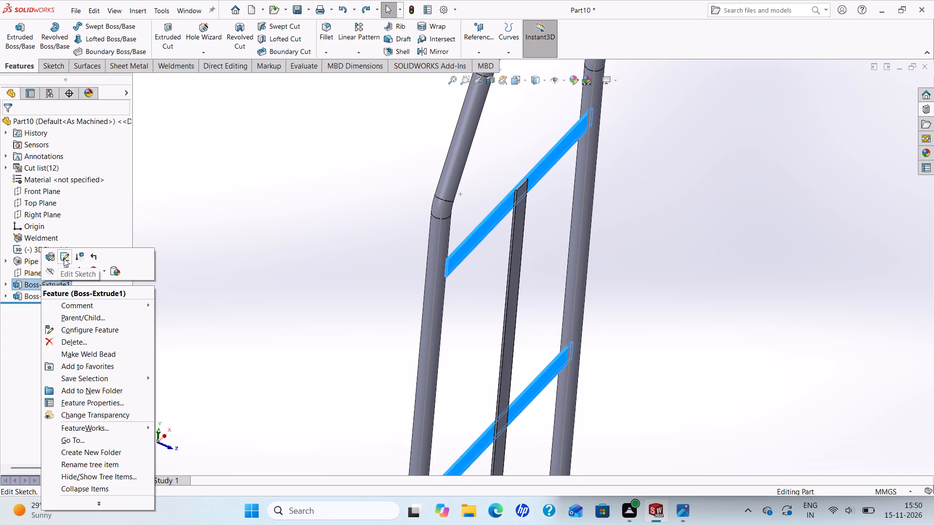
click(55, 255)
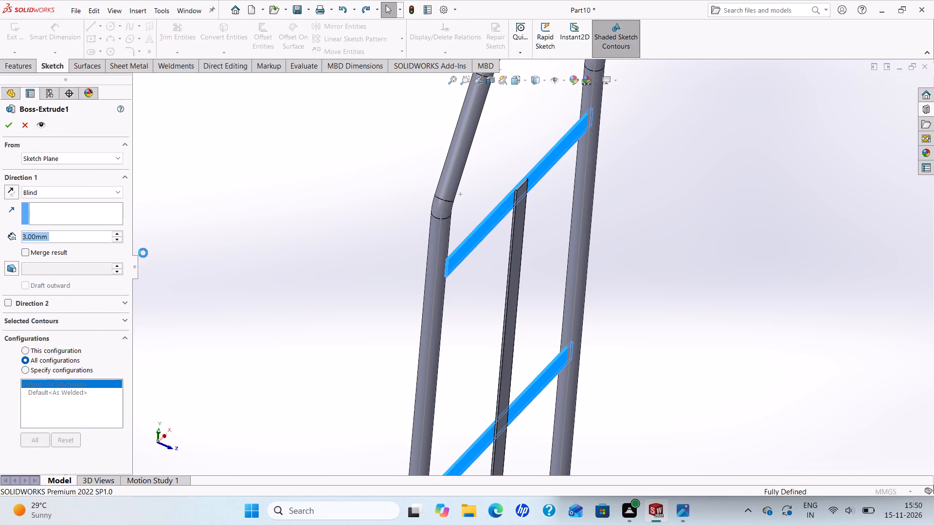
scroll(143, 253, up, 2)
click(15, 190)
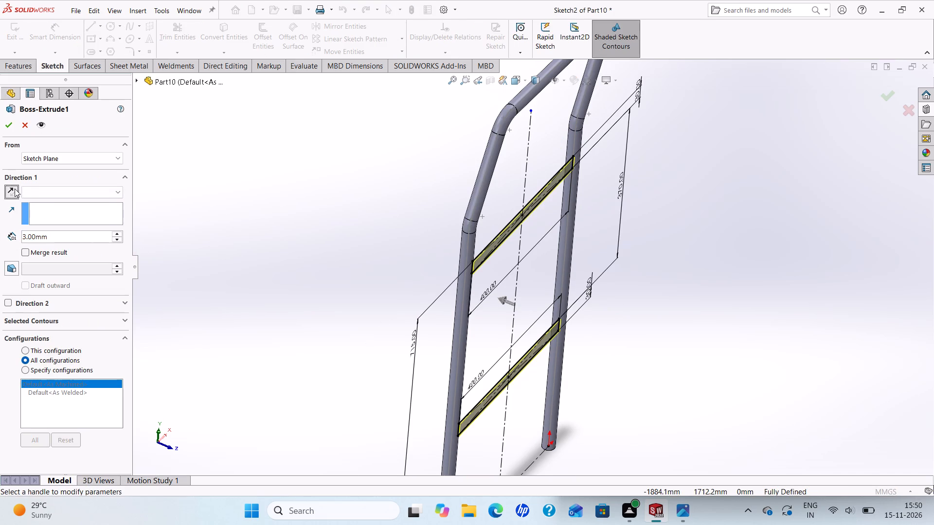
click(3, 126)
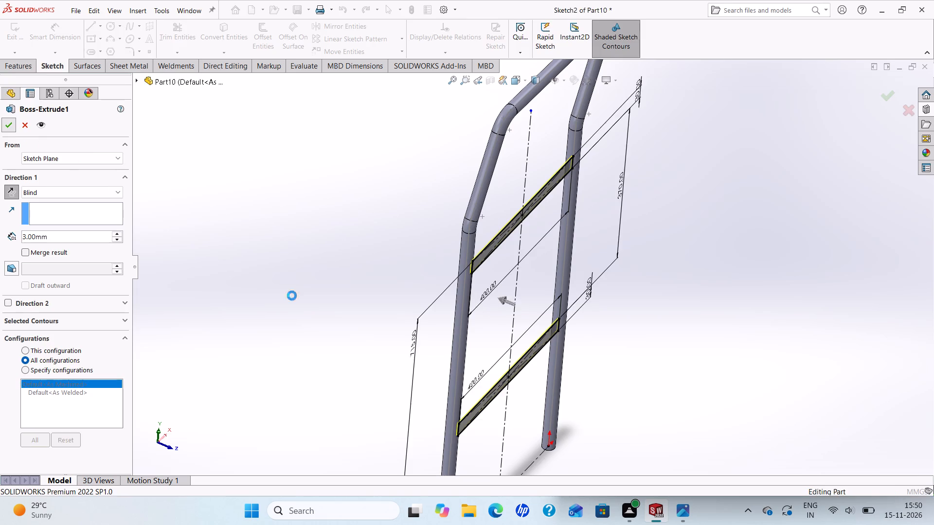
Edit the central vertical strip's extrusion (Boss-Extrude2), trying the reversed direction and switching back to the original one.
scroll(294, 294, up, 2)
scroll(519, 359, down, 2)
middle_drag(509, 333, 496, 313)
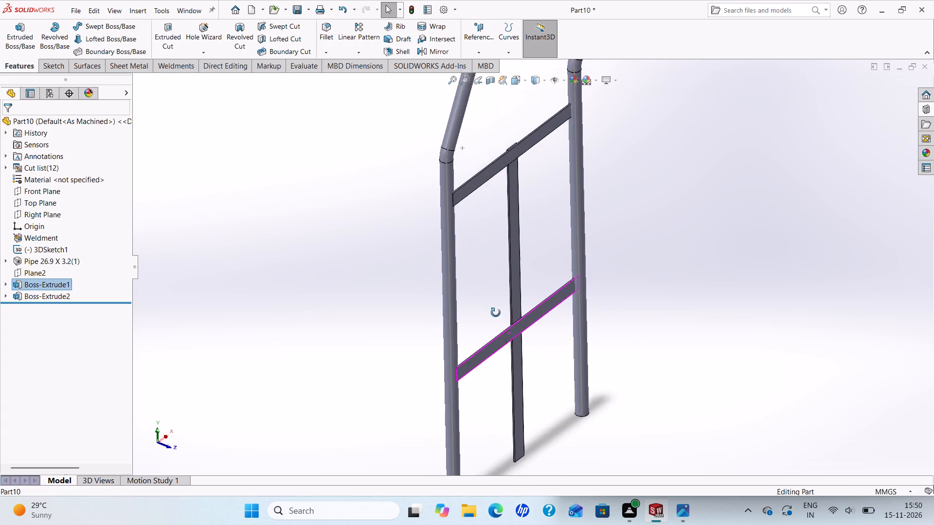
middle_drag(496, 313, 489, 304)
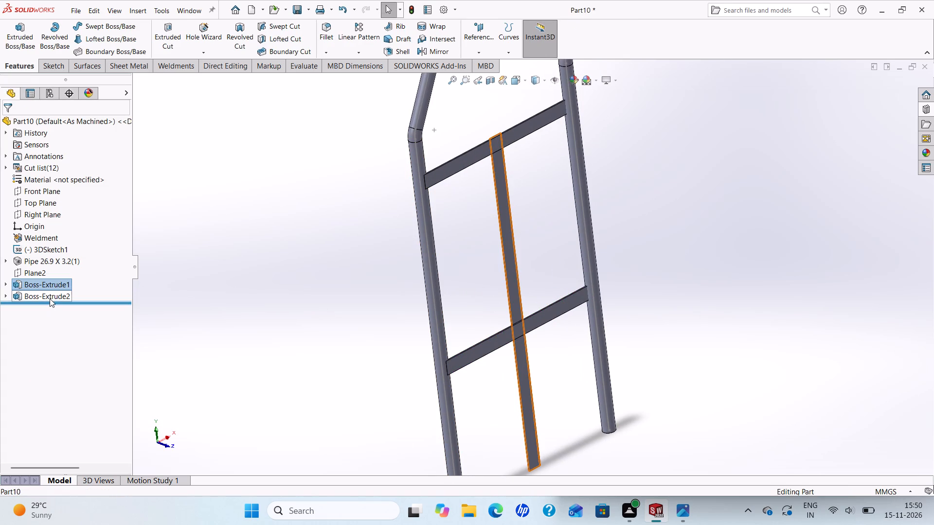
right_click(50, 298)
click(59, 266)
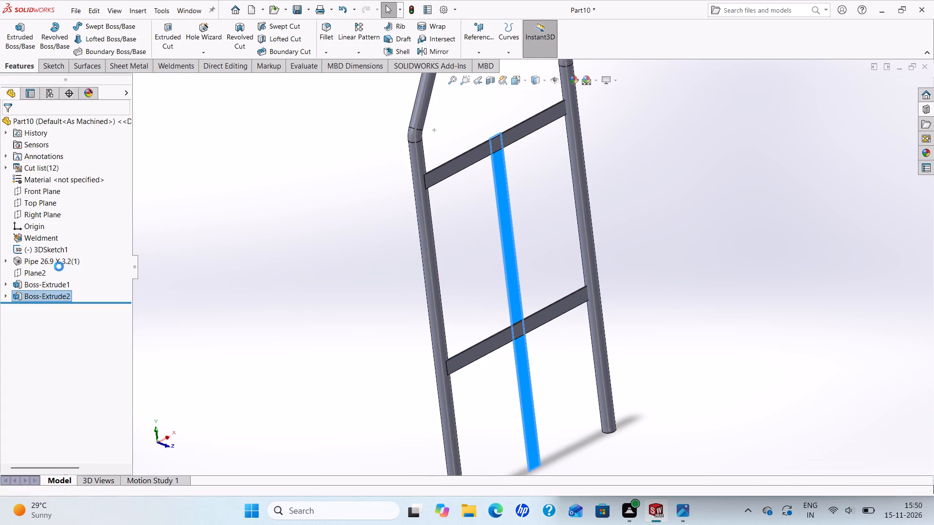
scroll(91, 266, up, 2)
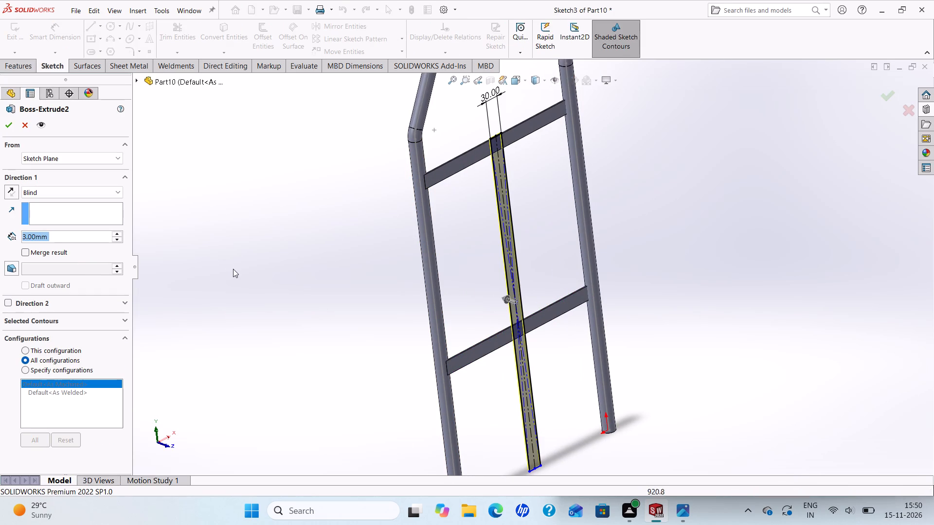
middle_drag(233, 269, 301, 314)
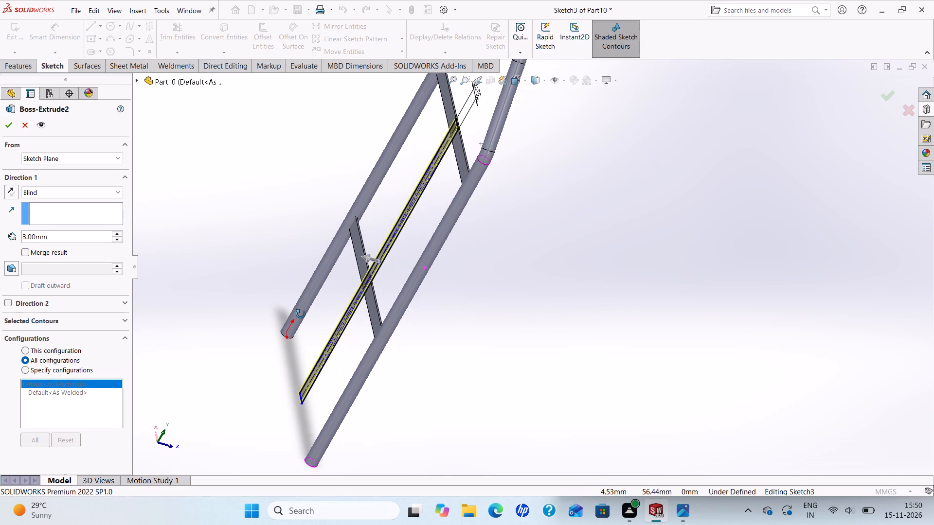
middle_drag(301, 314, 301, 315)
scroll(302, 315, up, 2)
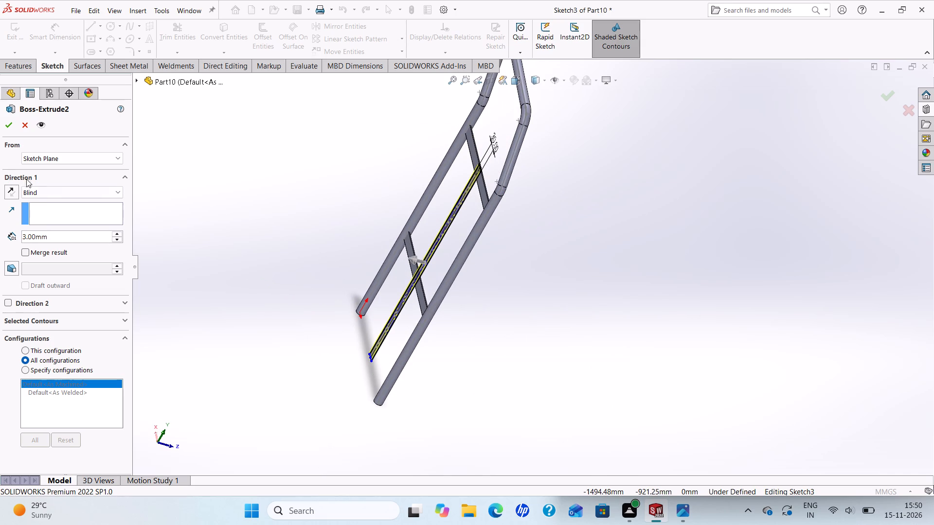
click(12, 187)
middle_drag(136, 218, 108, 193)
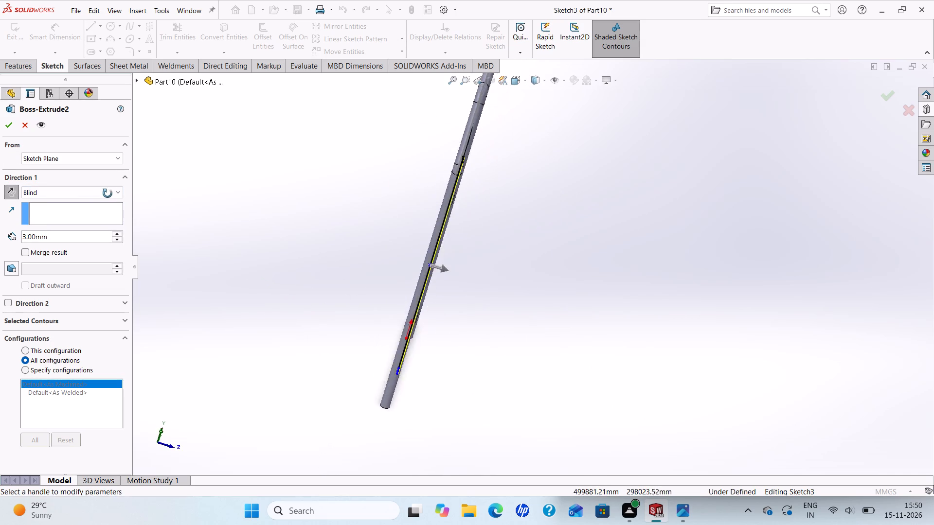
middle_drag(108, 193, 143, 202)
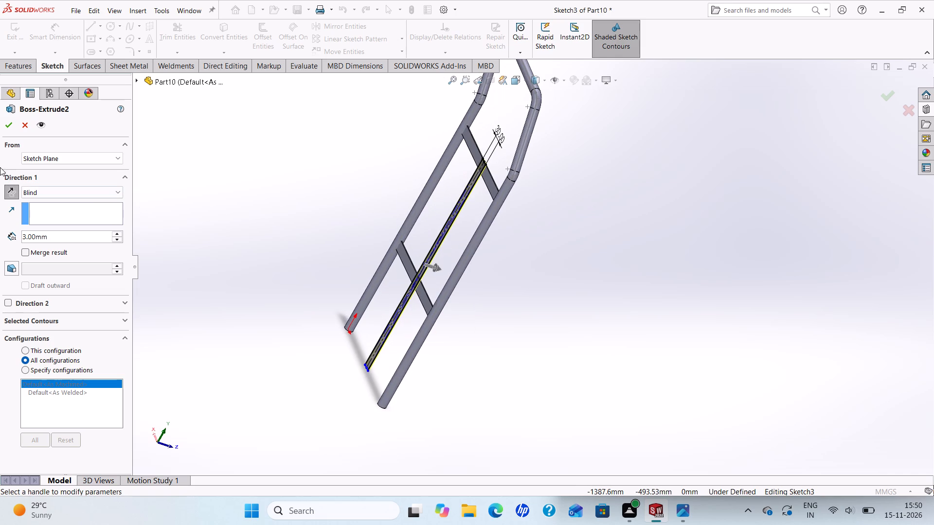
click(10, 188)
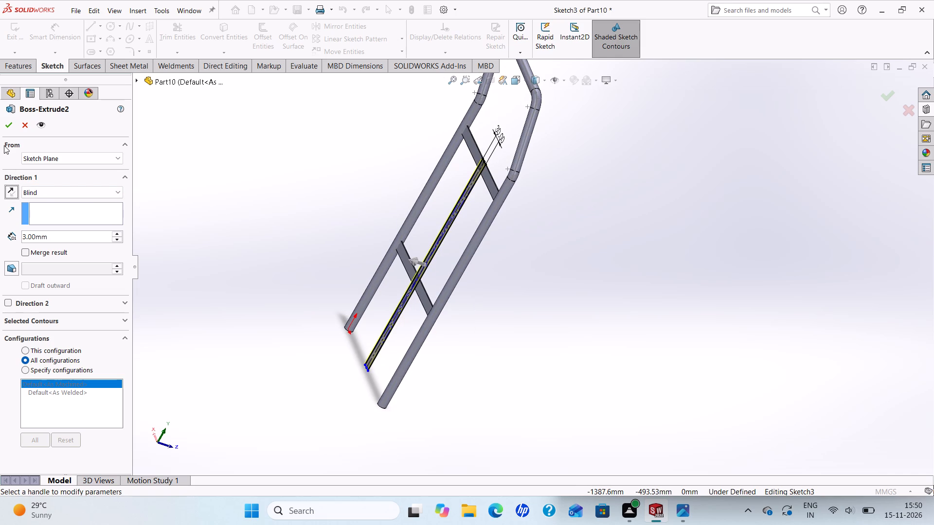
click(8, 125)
Examine how the central vertical strip meets the two cross slats within the pipe frame.
scroll(212, 191, up, 3)
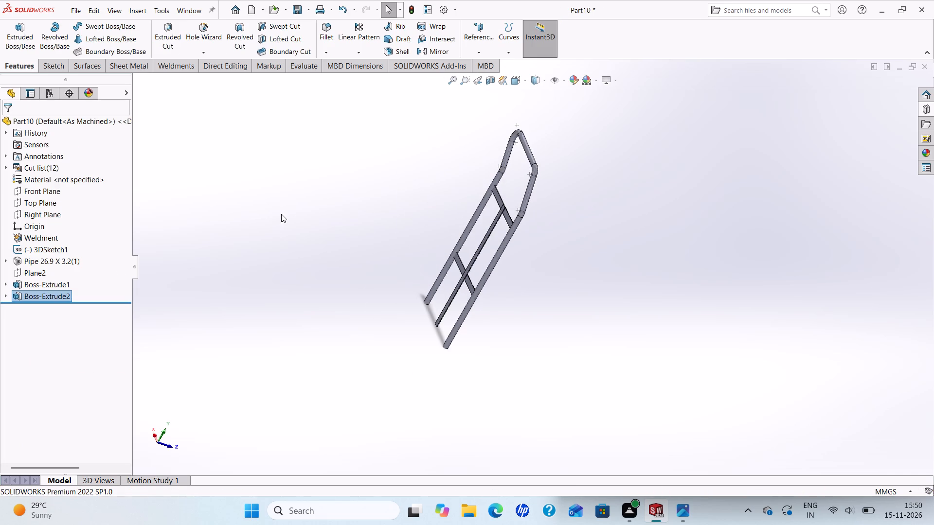
middle_drag(284, 215, 337, 281)
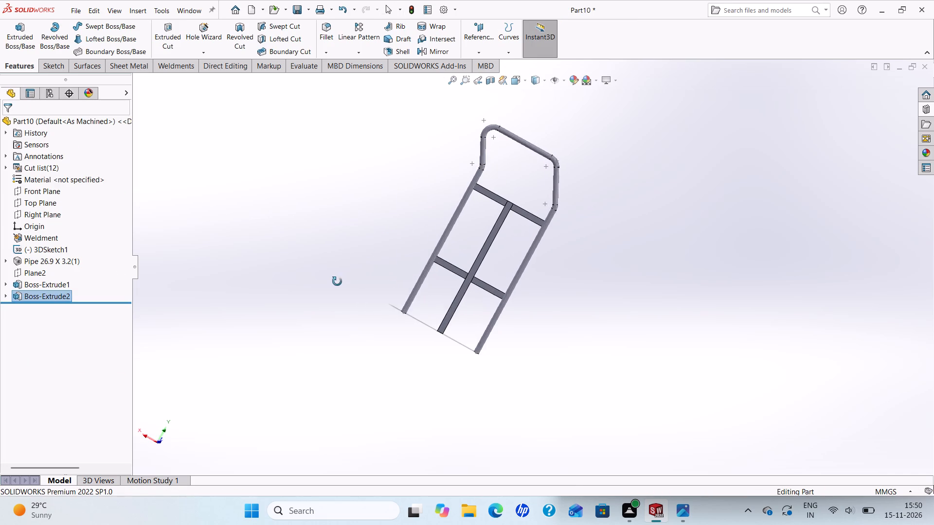
middle_drag(337, 281, 328, 281)
scroll(523, 224, down, 7)
middle_drag(512, 240, 527, 248)
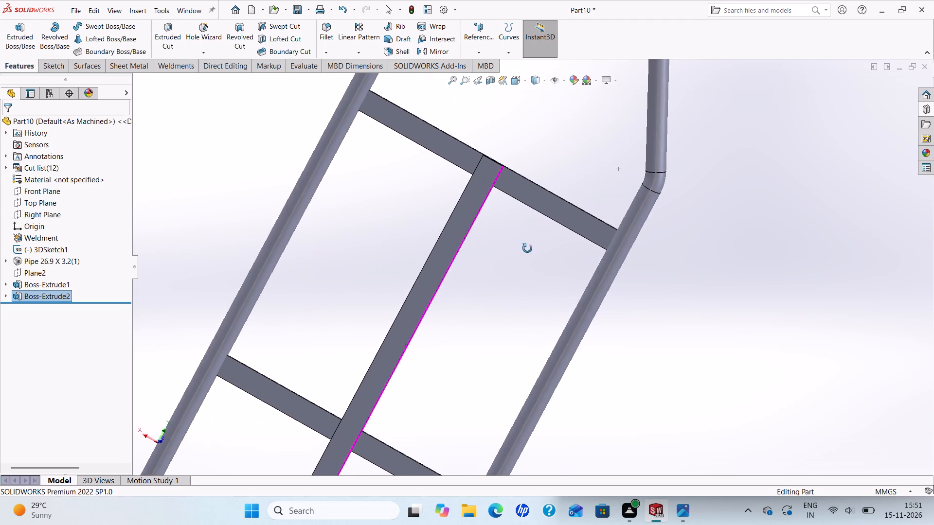
middle_drag(527, 248, 528, 257)
scroll(527, 257, up, 4)
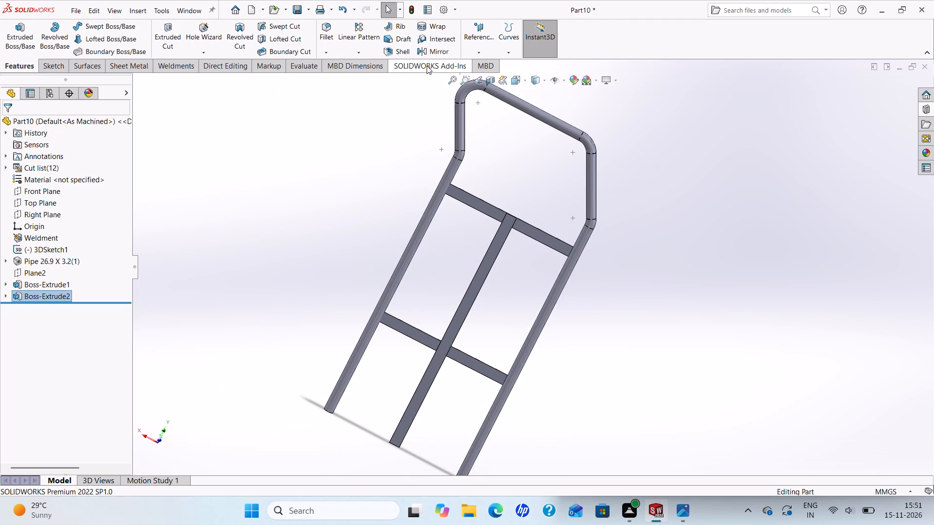
Create a reference plane offset 200 mm from the Right Plane, flipped inward to the middle of the frame.
click(38, 211)
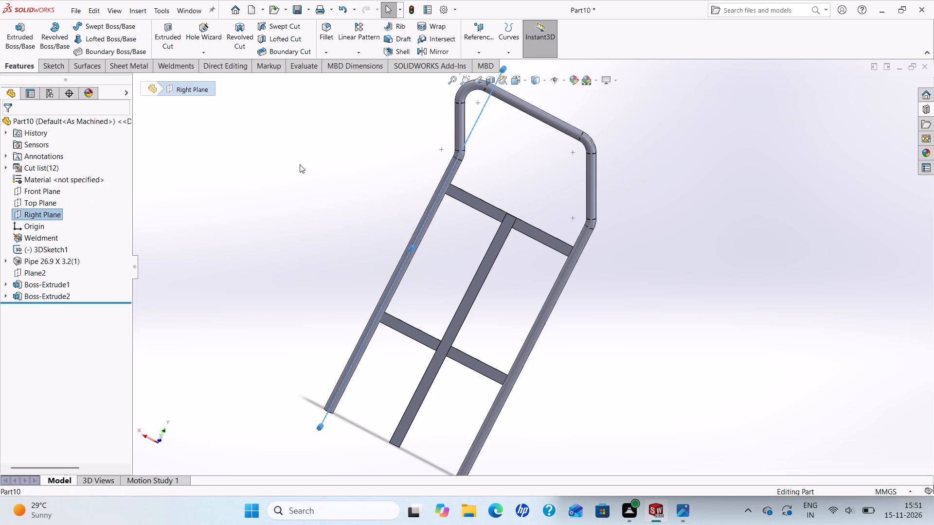
click(467, 54)
click(484, 64)
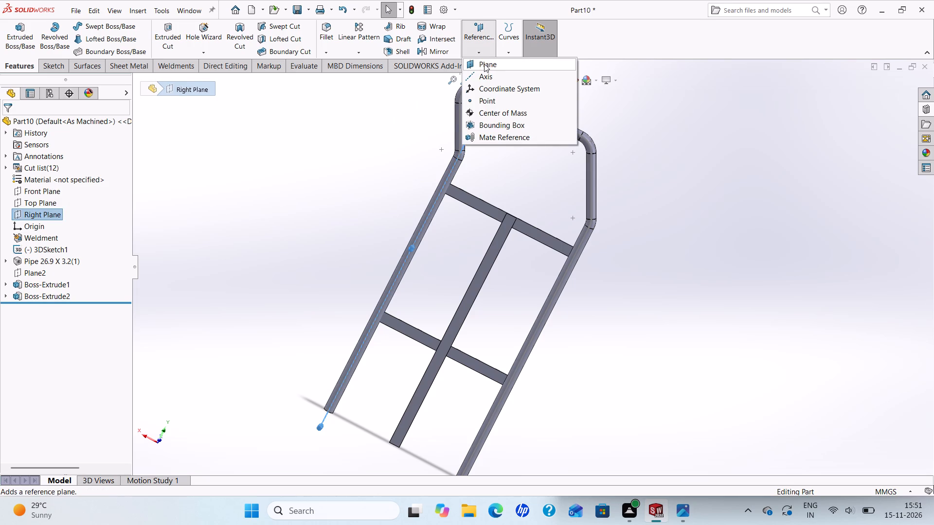
scroll(435, 146, up, 3)
middle_drag(408, 201, 418, 224)
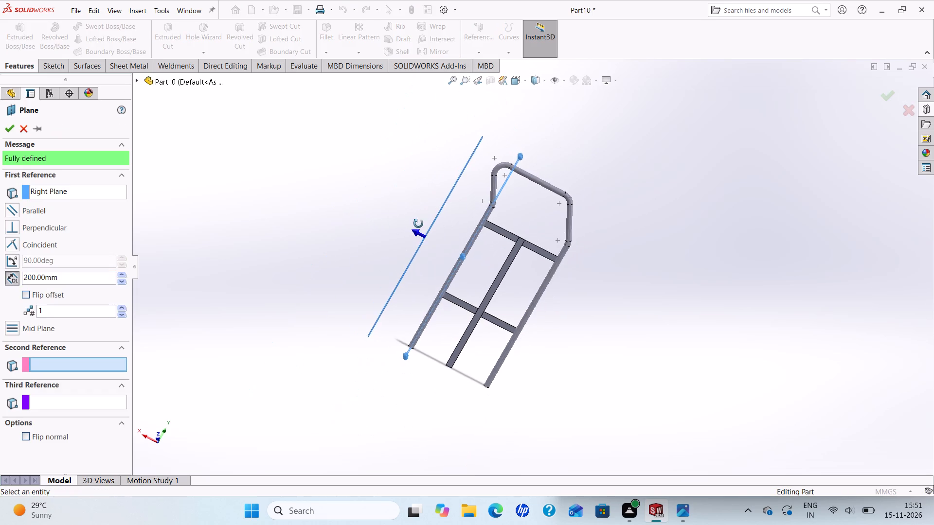
middle_drag(418, 224, 423, 238)
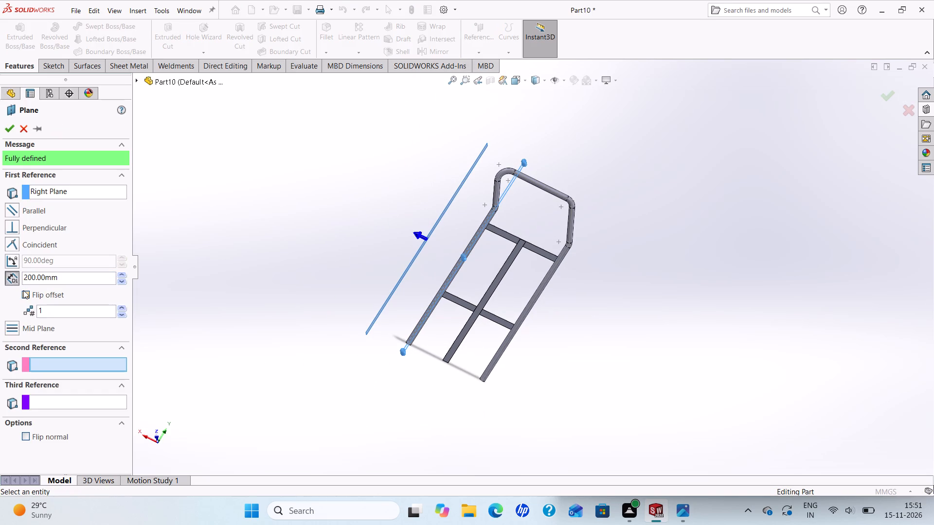
click(23, 290)
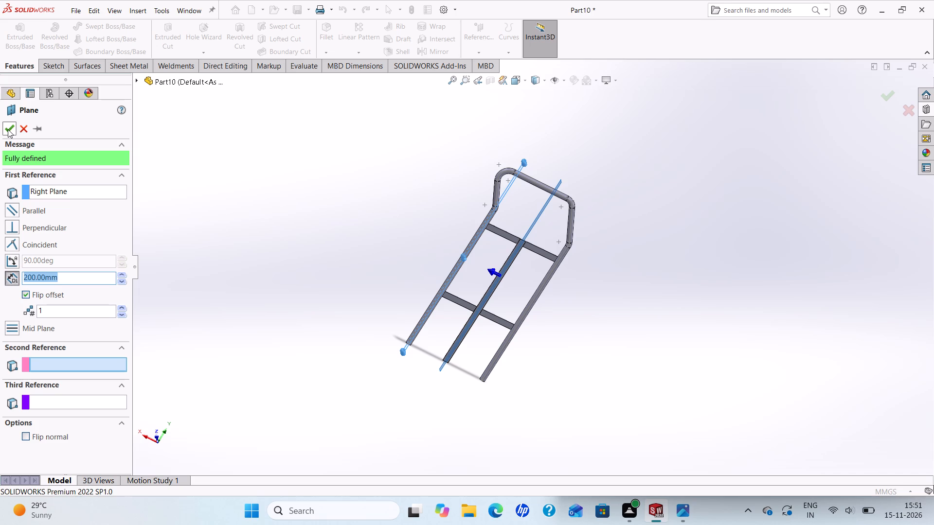
click(8, 129)
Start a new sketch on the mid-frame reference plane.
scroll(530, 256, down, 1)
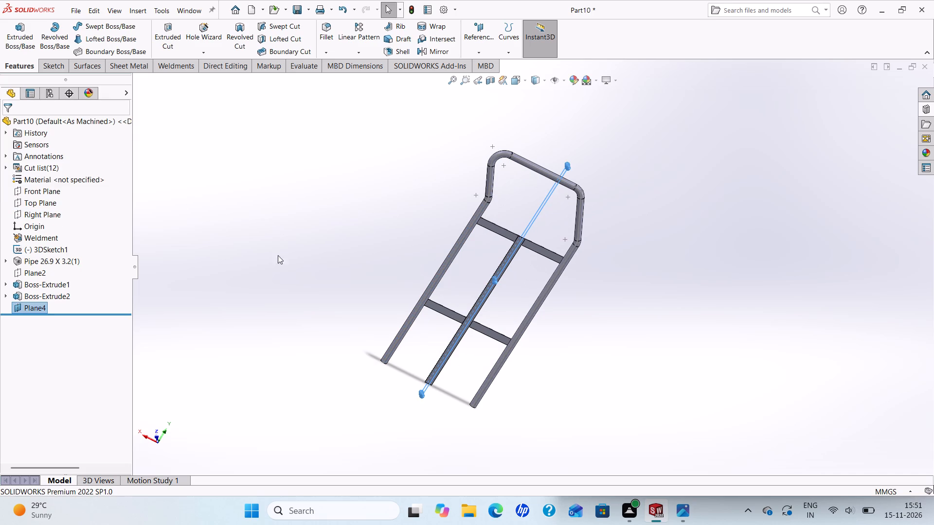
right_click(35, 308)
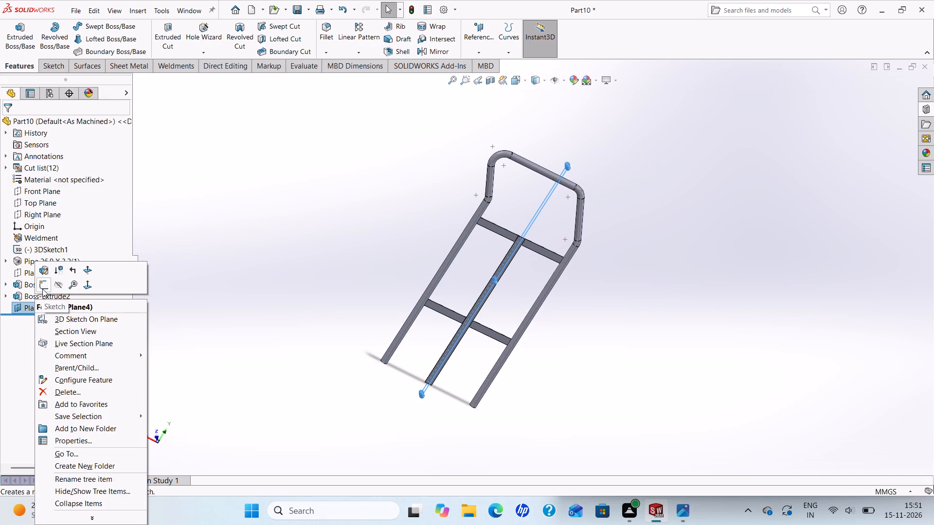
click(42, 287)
Examine the lower frame from the side and obliquely, checking how the strip and cross slats sit relative to the pipes.
scroll(630, 288, down, 3)
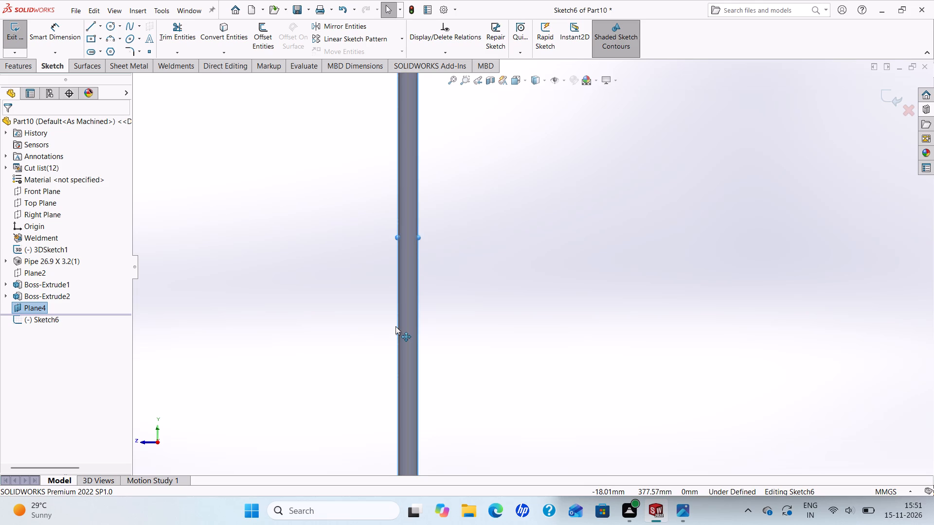
scroll(395, 326, down, 3)
scroll(396, 326, up, 3)
scroll(484, 341, down, 4)
scroll(496, 360, up, 3)
scroll(514, 402, down, 4)
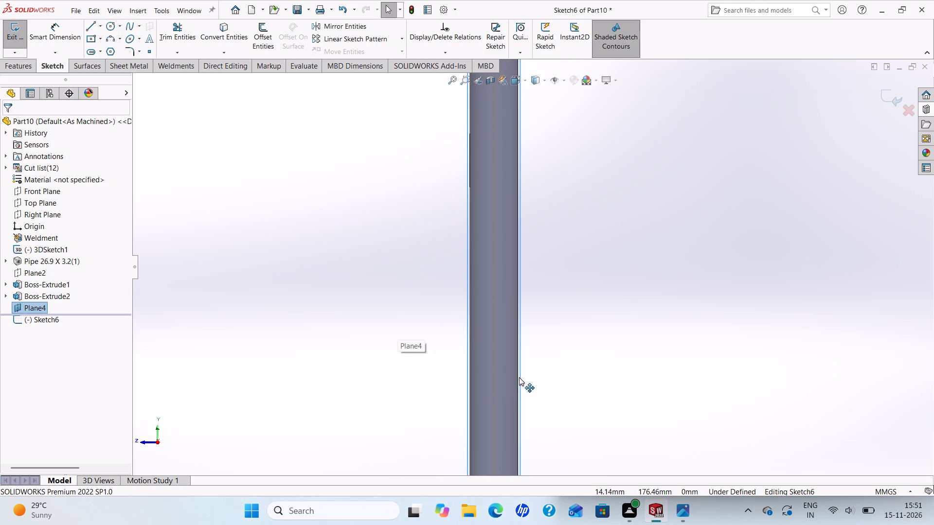
scroll(519, 374, down, 3)
scroll(512, 366, up, 7)
scroll(546, 400, down, 3)
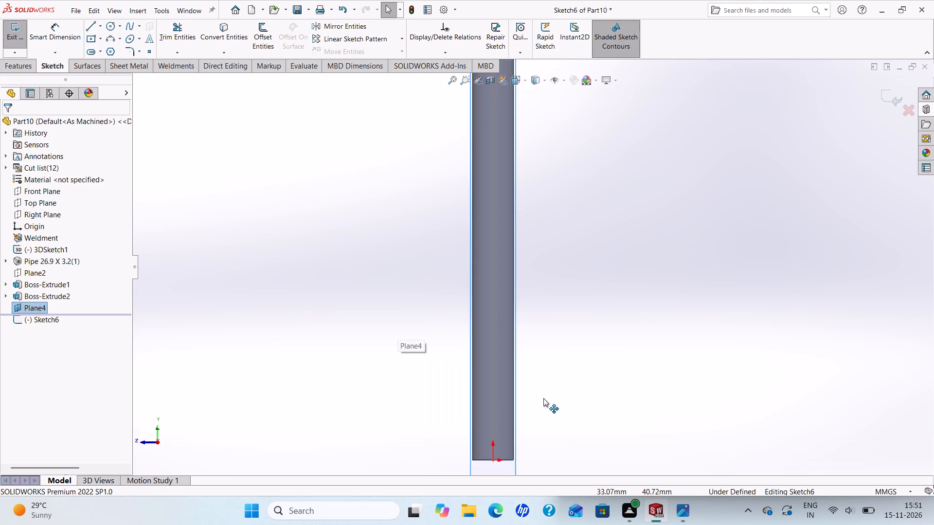
scroll(543, 398, up, 2)
scroll(543, 397, down, 3)
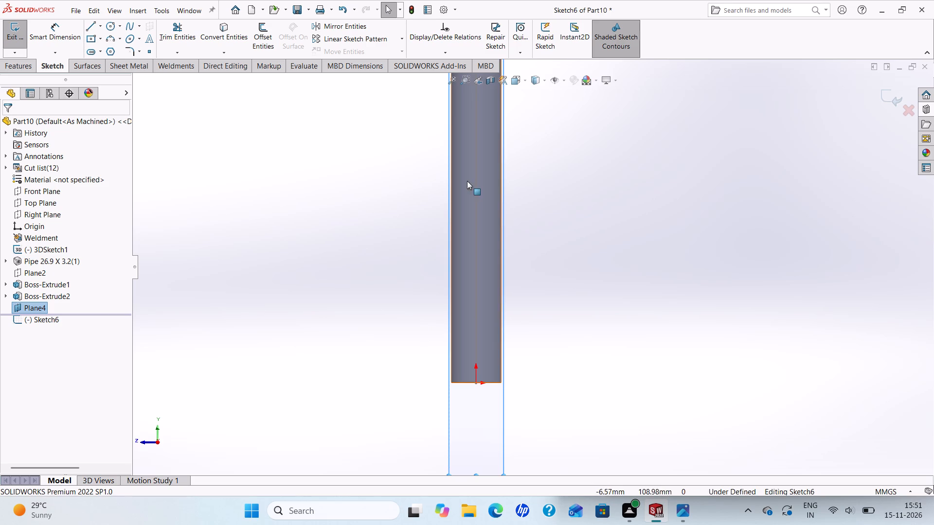
scroll(504, 248, down, 3)
scroll(509, 249, up, 3)
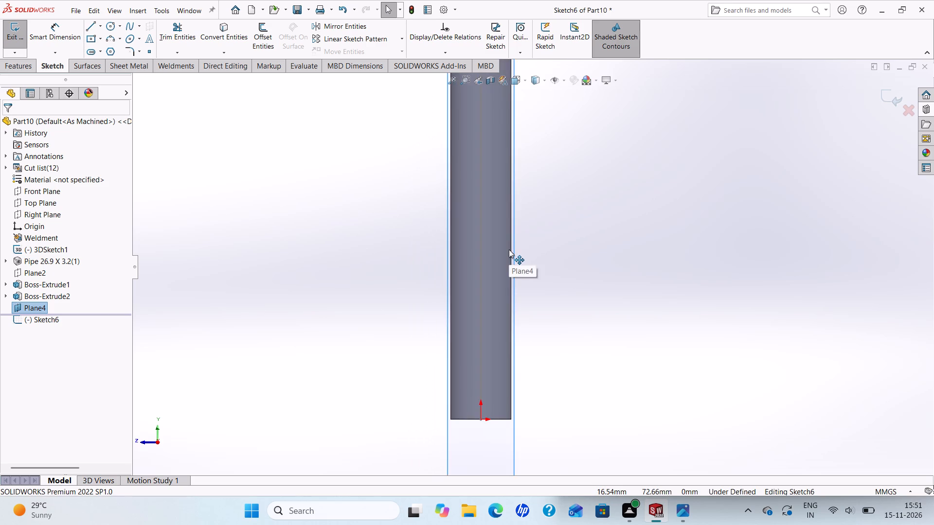
middle_drag(509, 249, 501, 246)
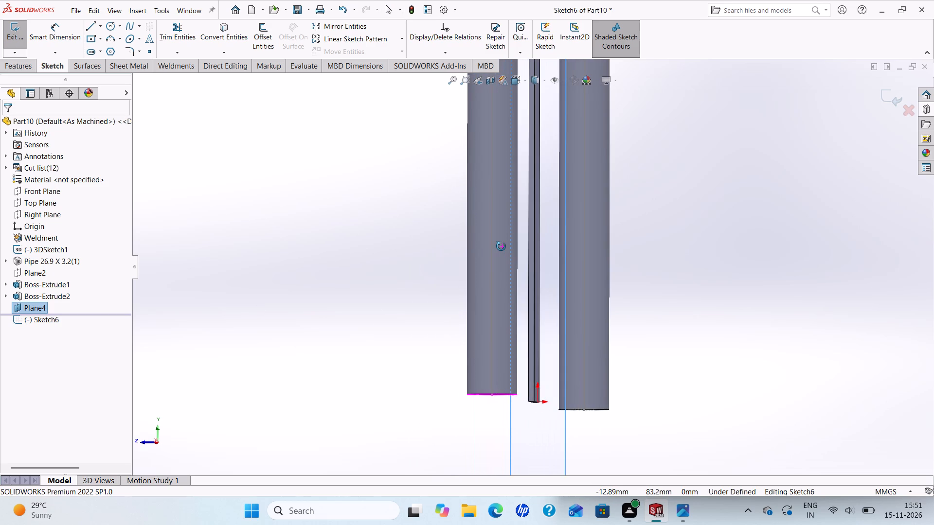
middle_drag(501, 246, 512, 254)
scroll(512, 254, up, 1)
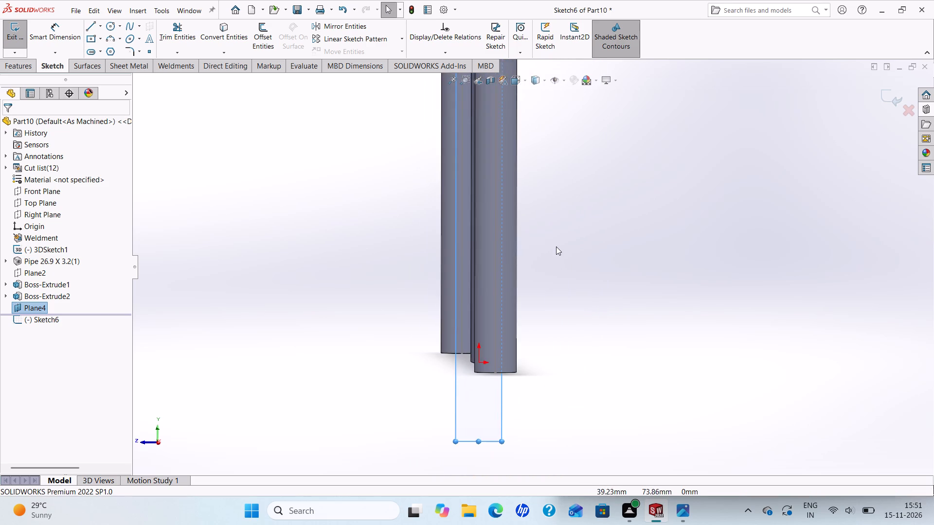
scroll(558, 246, down, 2)
scroll(558, 245, up, 2)
middle_drag(551, 241, 531, 227)
scroll(551, 241, up, 4)
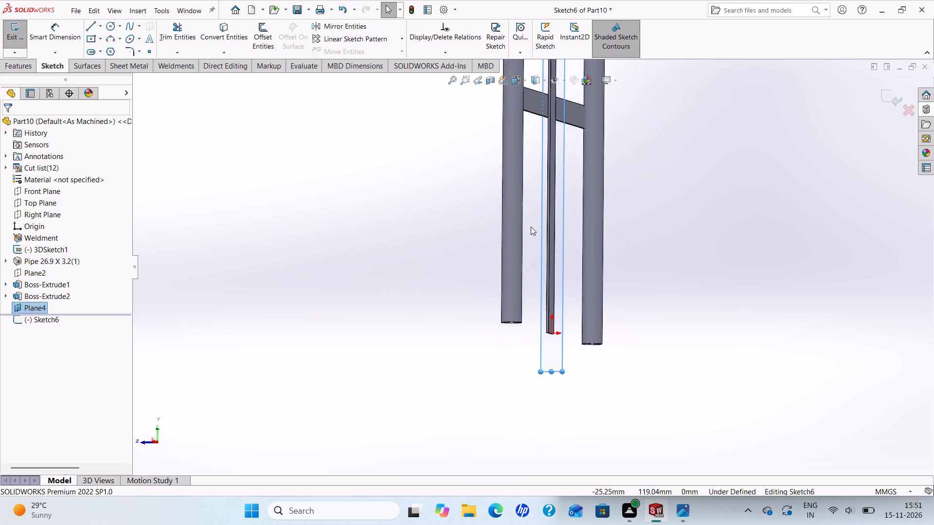
scroll(531, 227, up, 1)
scroll(582, 131, down, 2)
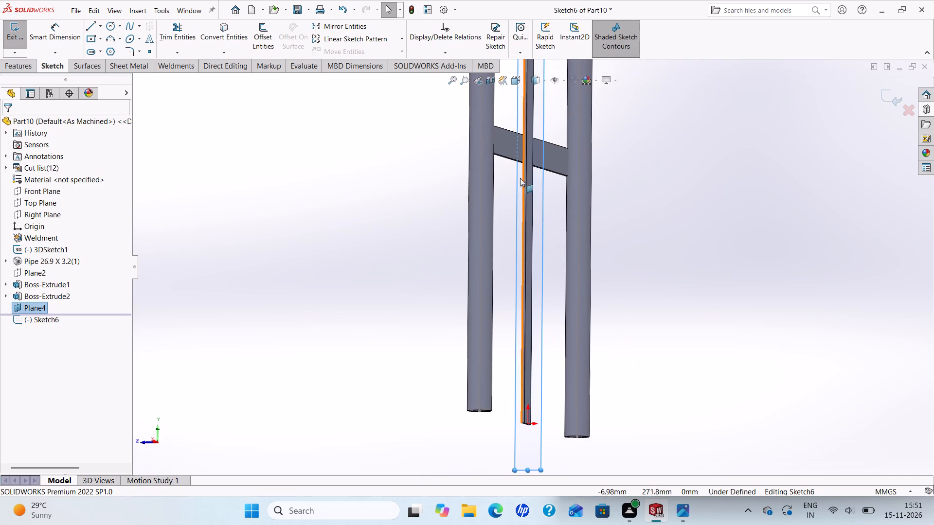
scroll(527, 155, down, 3)
middle_drag(521, 149, 511, 188)
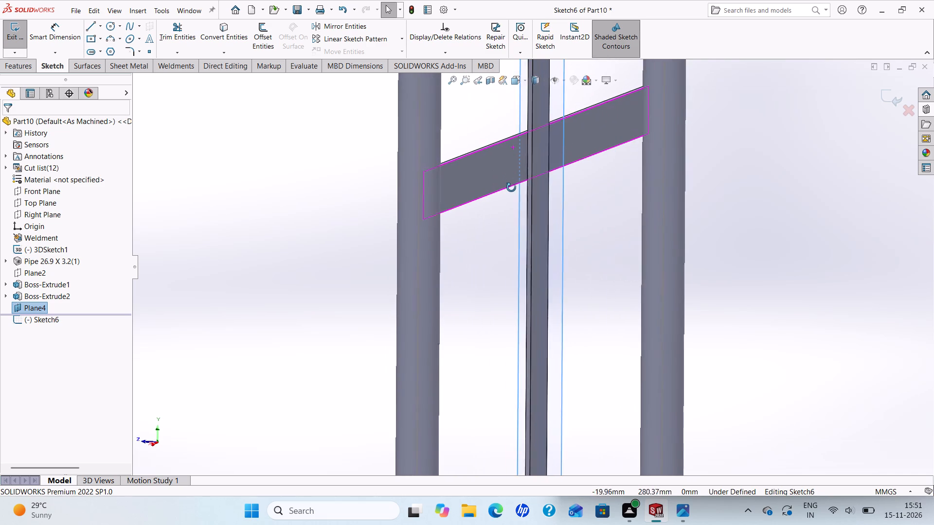
middle_drag(511, 188, 512, 197)
scroll(512, 197, up, 3)
scroll(584, 182, down, 2)
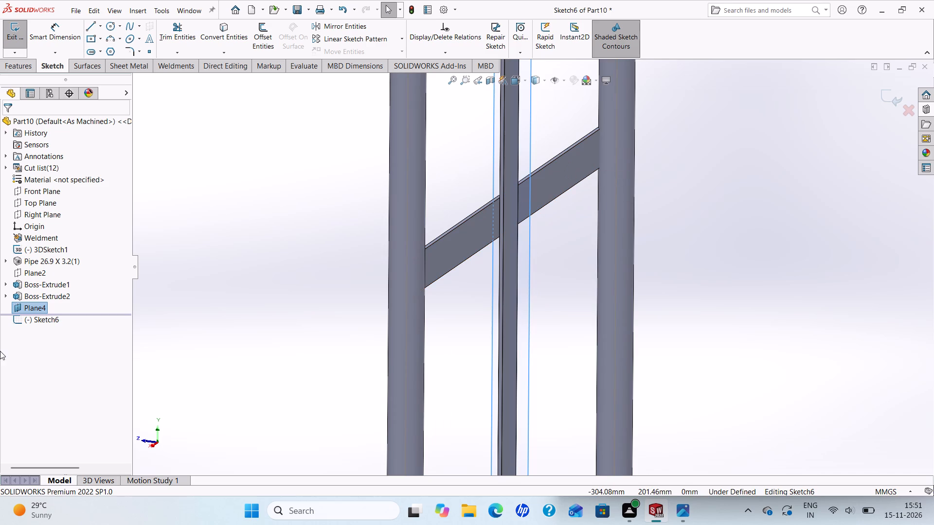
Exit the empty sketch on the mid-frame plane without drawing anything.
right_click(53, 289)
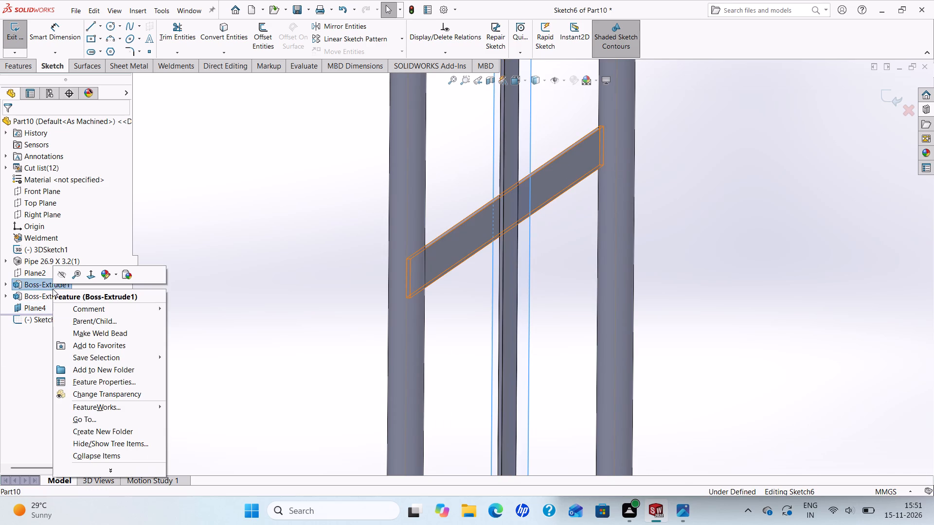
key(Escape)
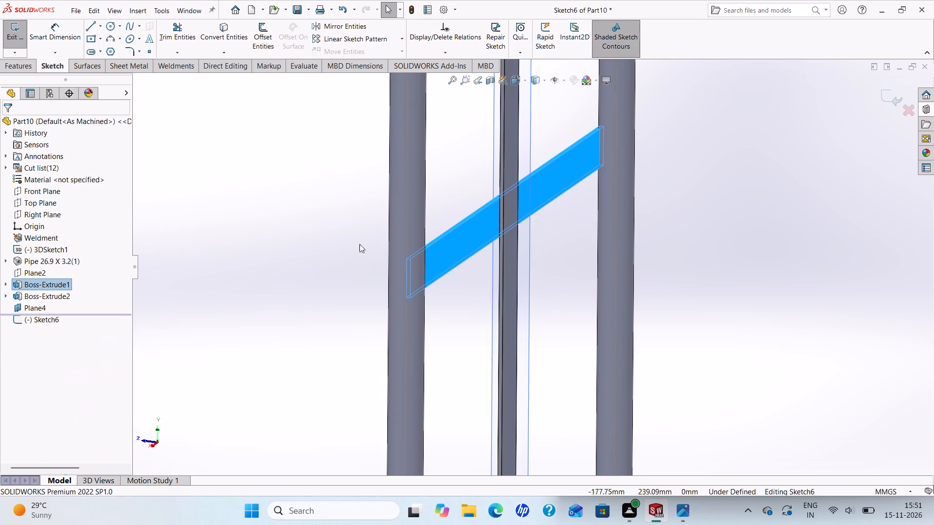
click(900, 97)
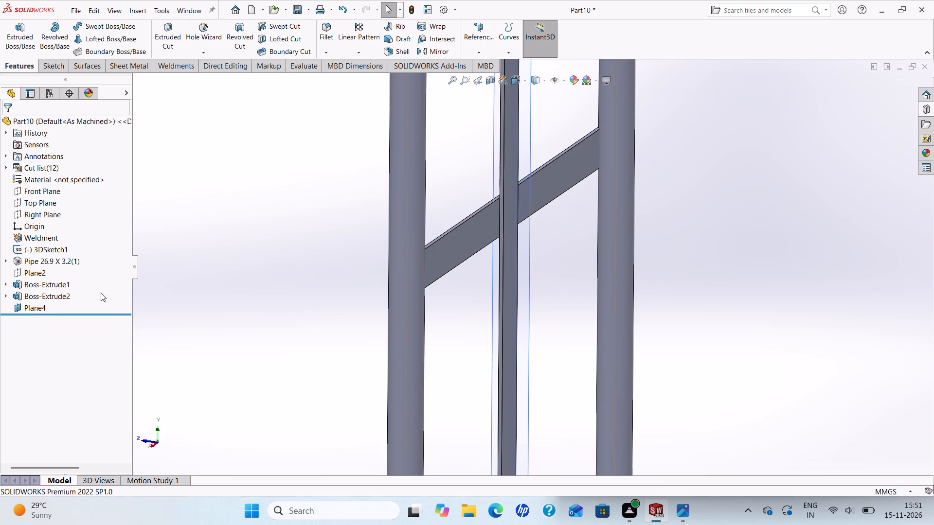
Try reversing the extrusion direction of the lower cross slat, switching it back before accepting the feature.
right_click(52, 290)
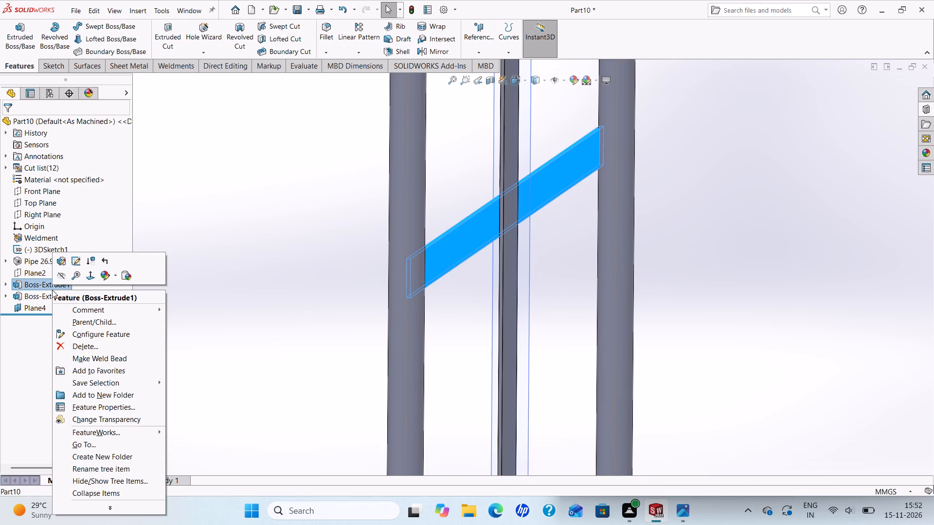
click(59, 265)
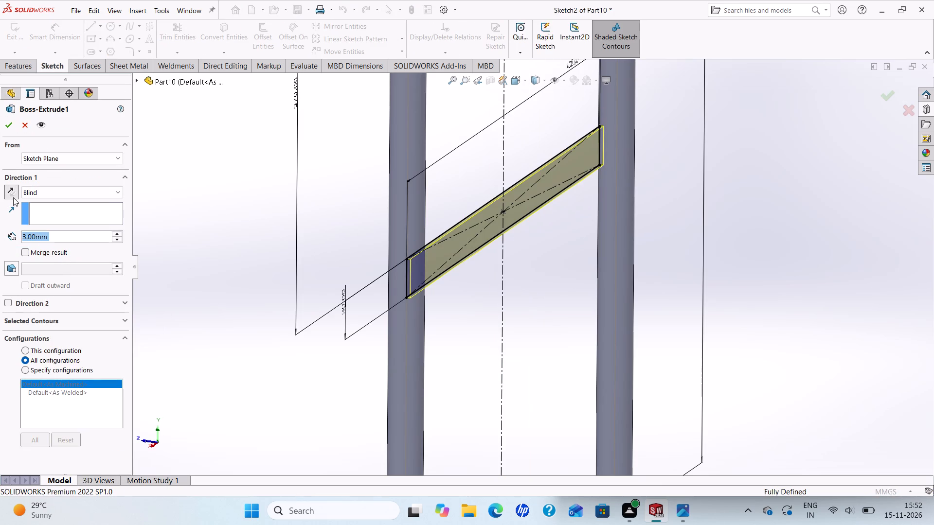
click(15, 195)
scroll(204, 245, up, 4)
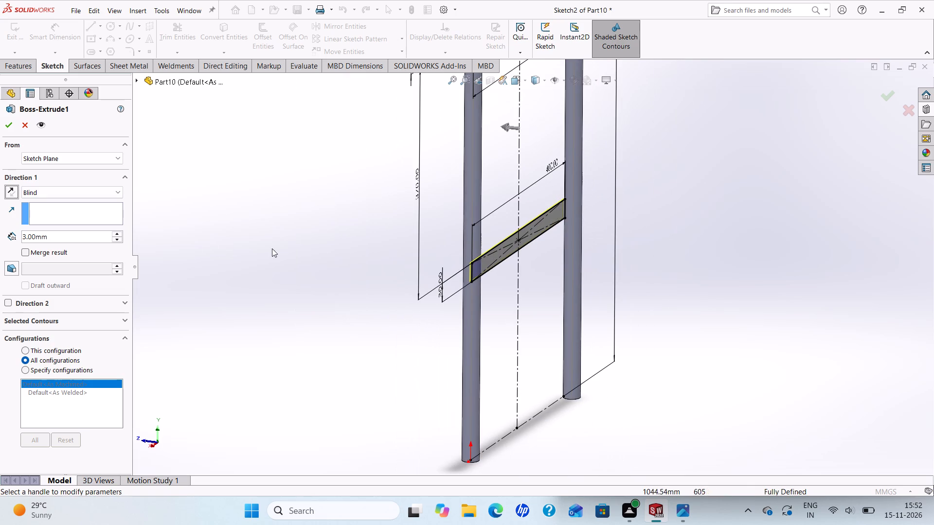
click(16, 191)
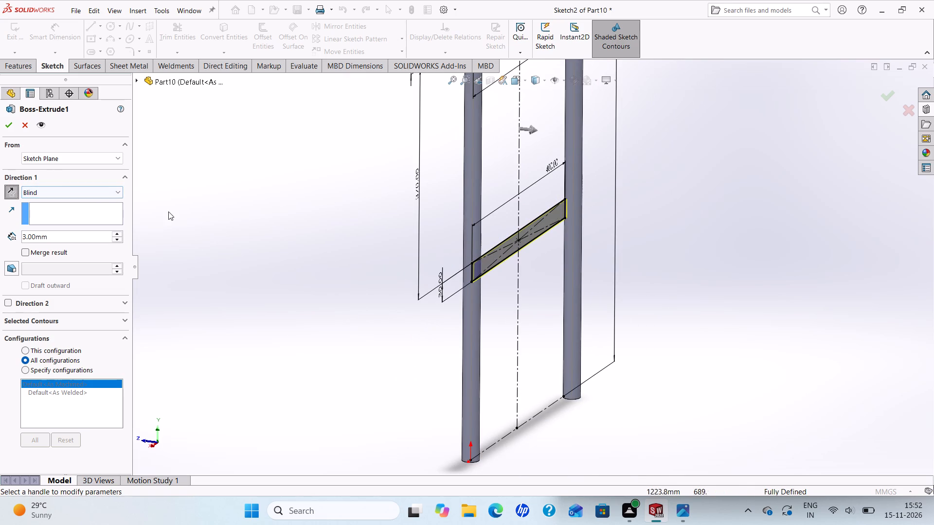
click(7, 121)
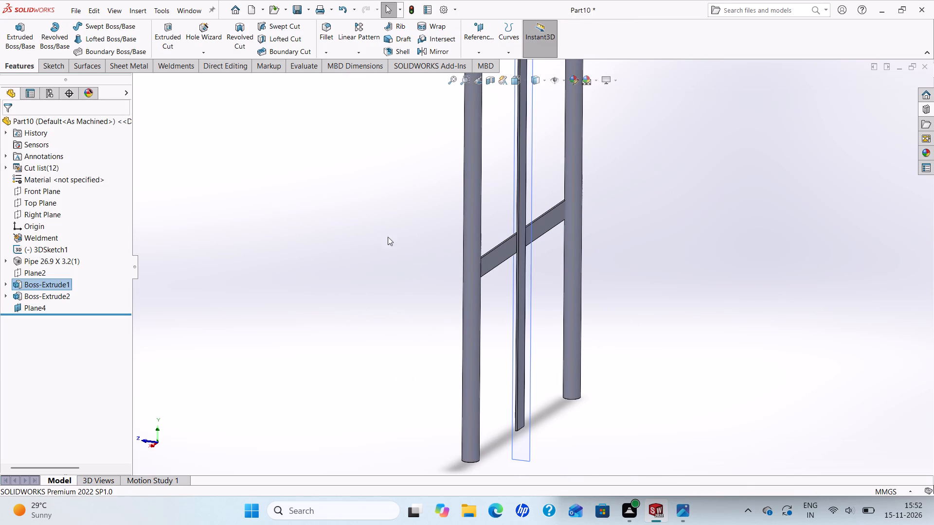
Examine the lower cross slat and central strip from several oblique angles to check how they meet the pipes.
scroll(545, 232, down, 2)
middle_drag(531, 219, 544, 226)
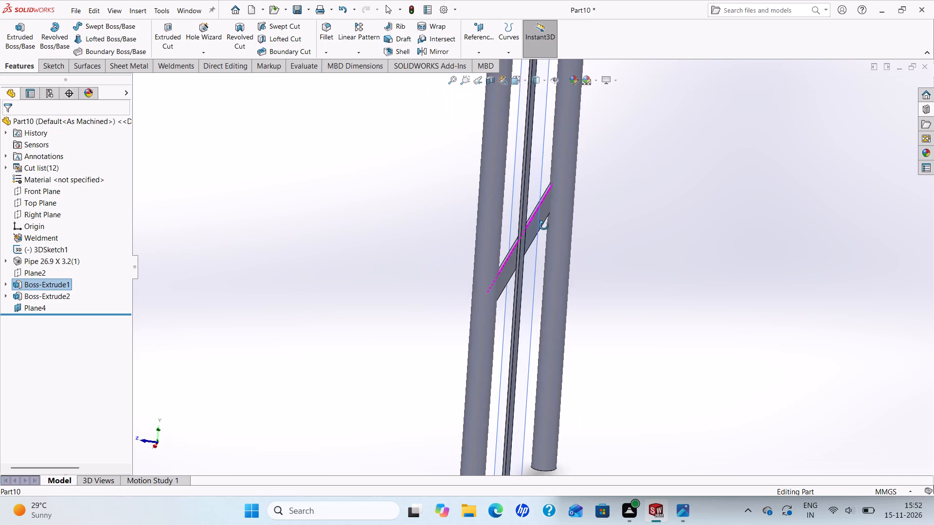
middle_drag(544, 226, 563, 266)
scroll(544, 226, down, 1)
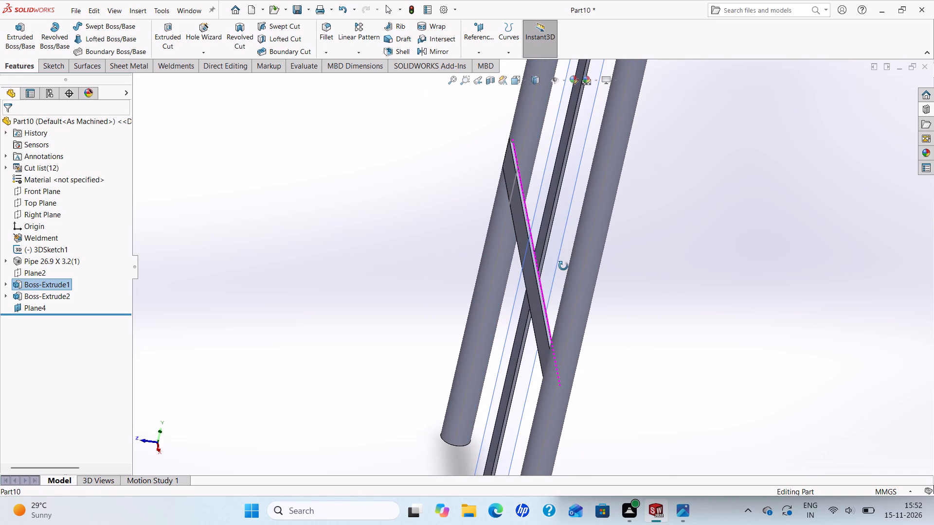
middle_drag(563, 266, 545, 245)
scroll(545, 245, up, 5)
scroll(537, 188, up, 3)
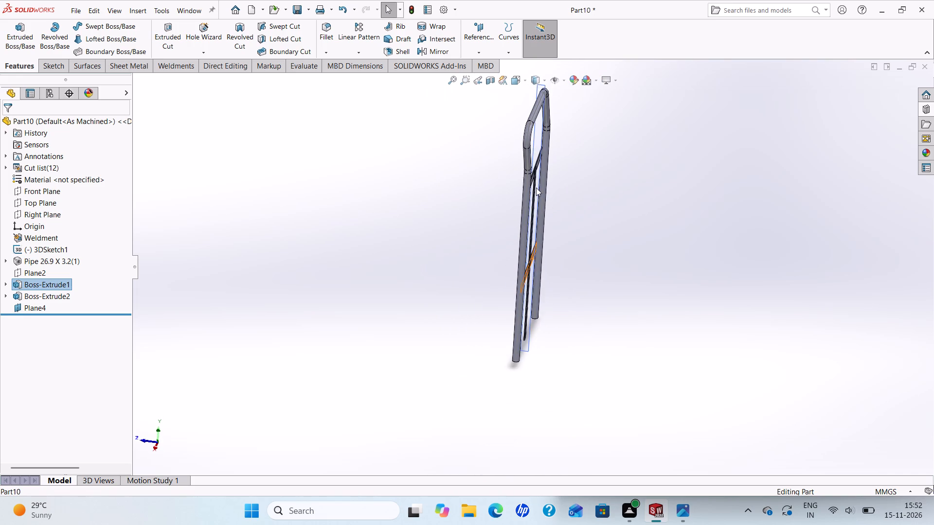
scroll(542, 184, down, 2)
Start a new sketch on the mid-frame reference plane at the lower end of the pipe.
right_click(34, 310)
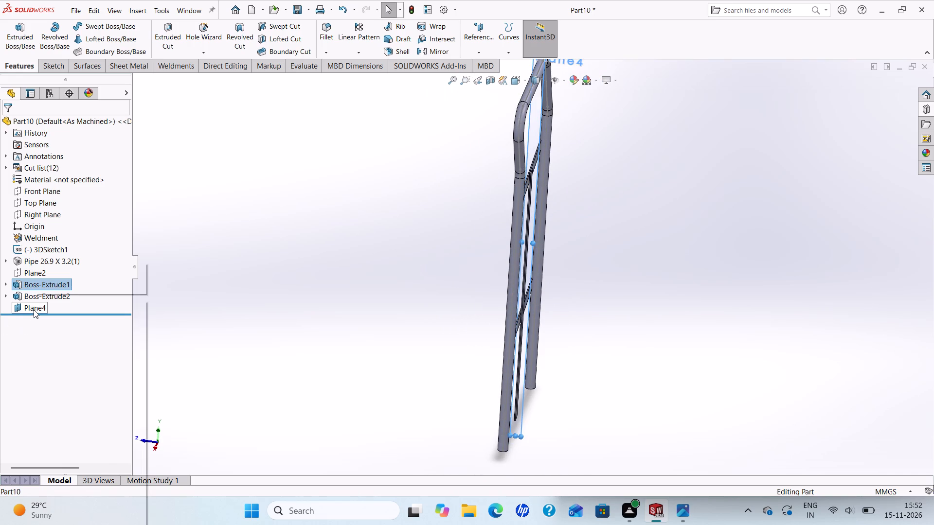
click(42, 287)
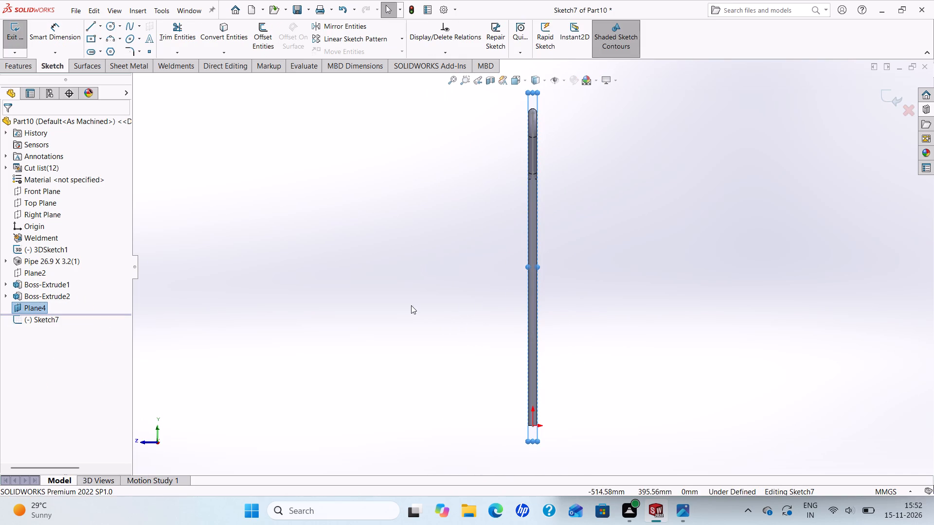
scroll(416, 309, down, 3)
scroll(706, 310, down, 4)
scroll(619, 290, up, 5)
scroll(579, 309, up, 3)
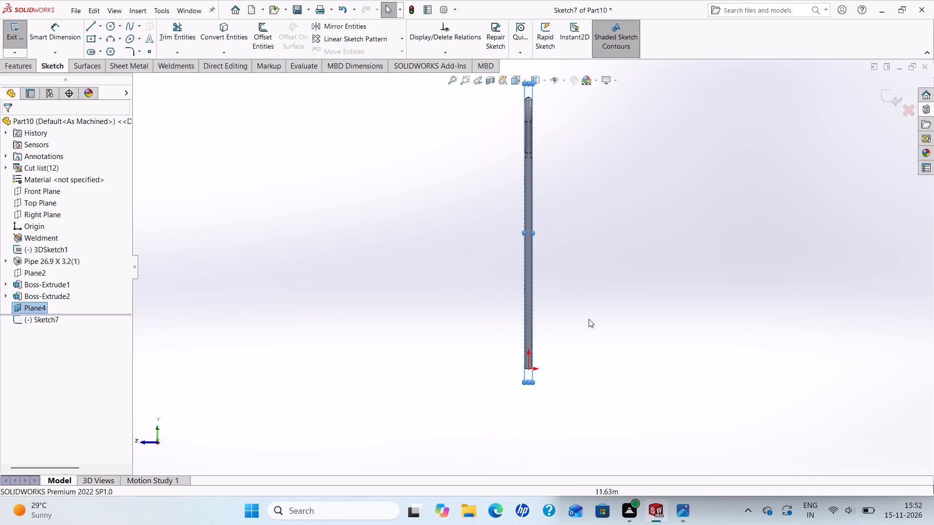
scroll(592, 320, down, 2)
scroll(516, 349, down, 1)
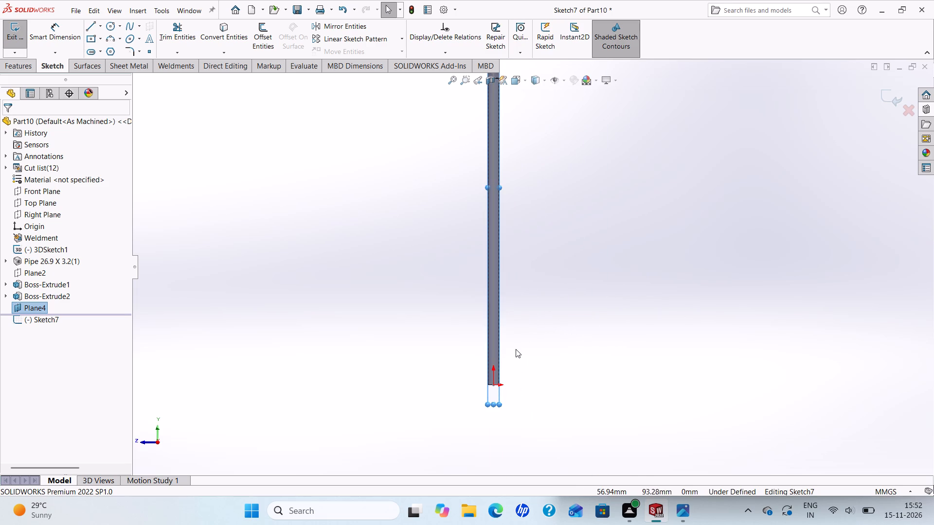
scroll(516, 349, down, 9)
scroll(465, 379, up, 2)
scroll(522, 410, down, 3)
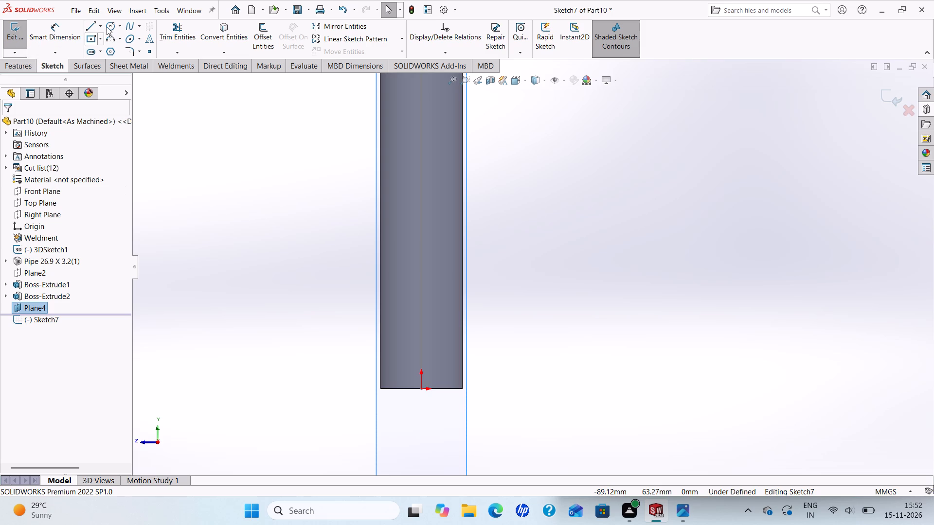
Sketch an L at the pipe's foot: a vertical line about 19 mm long beside it and a horizontal line about 64 mm long below.
click(92, 23)
scroll(465, 297, down, 4)
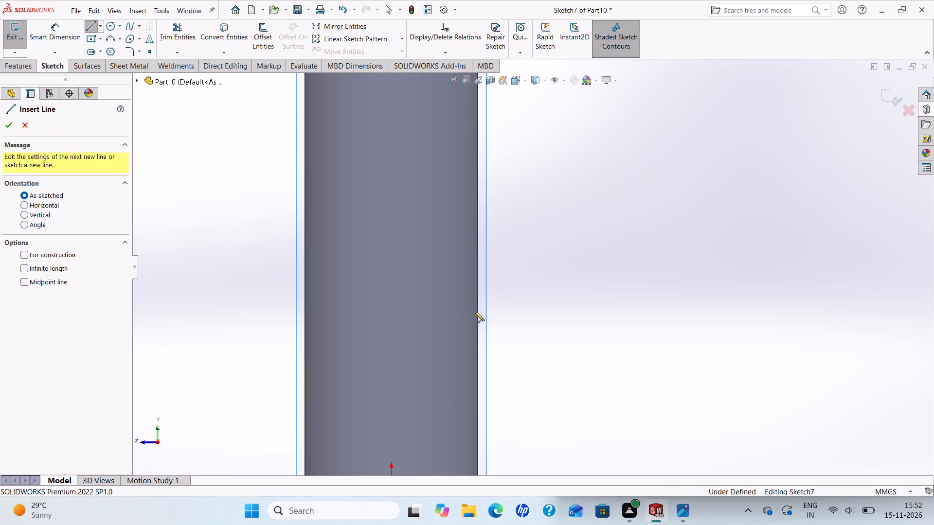
scroll(497, 357, up, 3)
scroll(503, 346, down, 4)
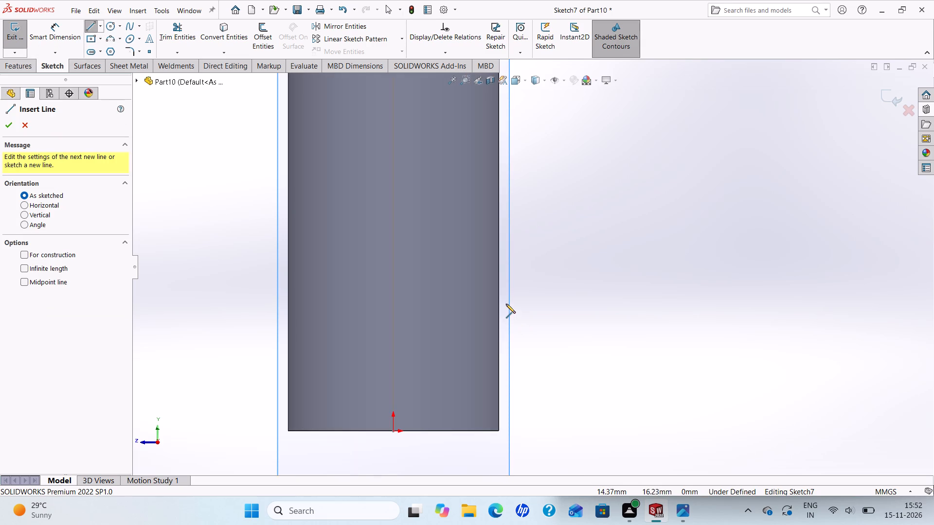
click(508, 295)
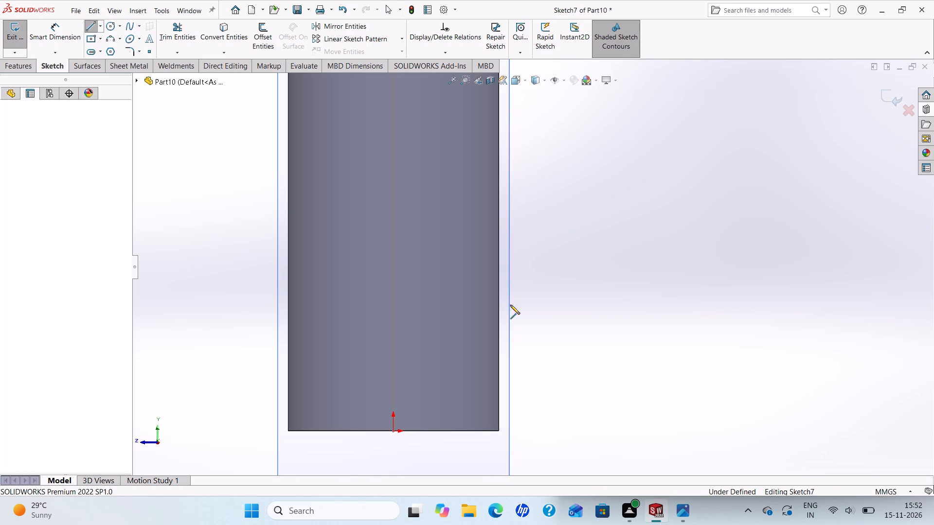
click(509, 445)
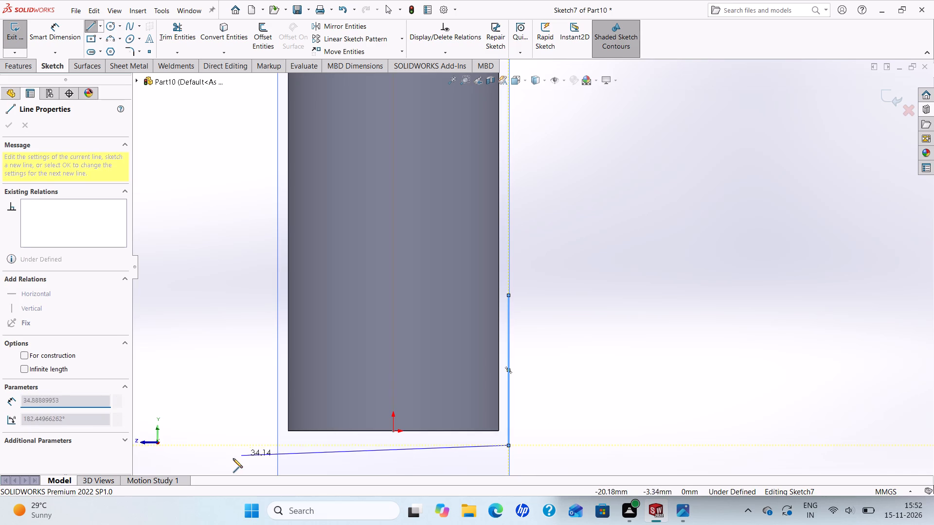
scroll(236, 429, up, 4)
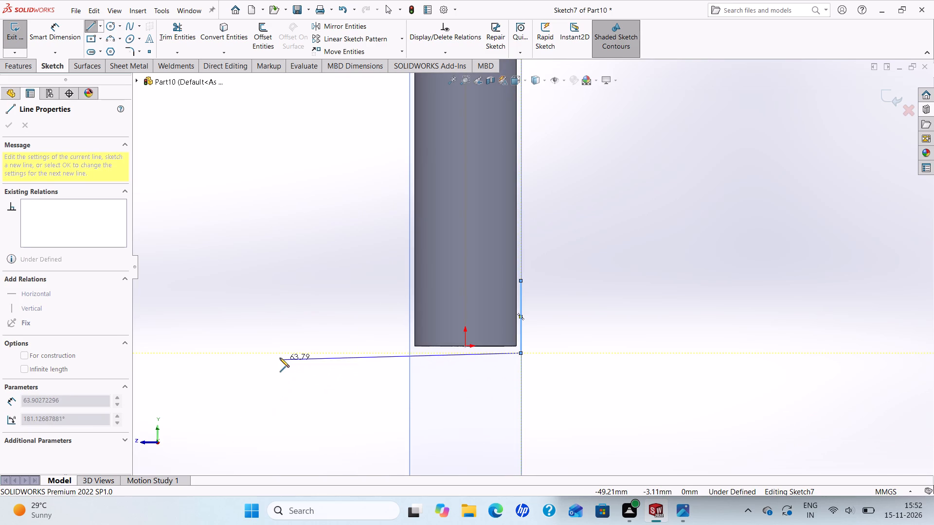
click(280, 355)
right_click(280, 355)
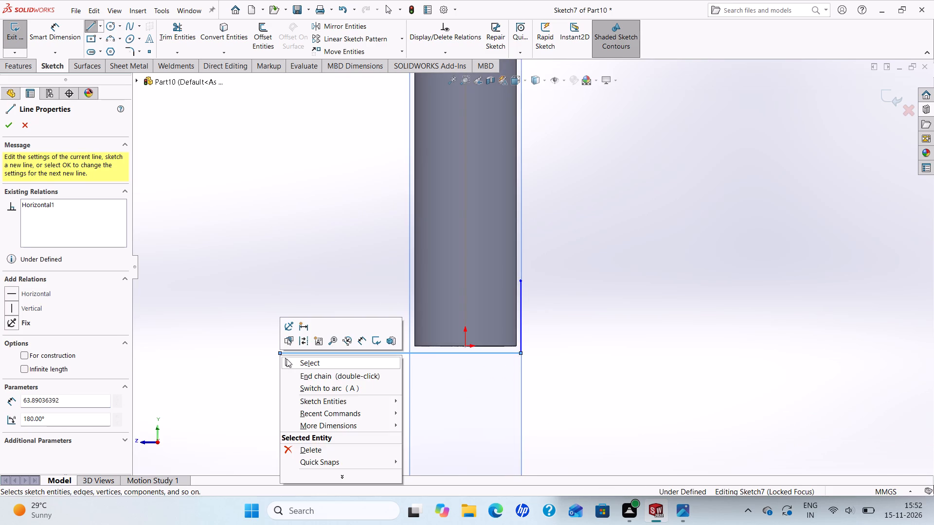
click(291, 361)
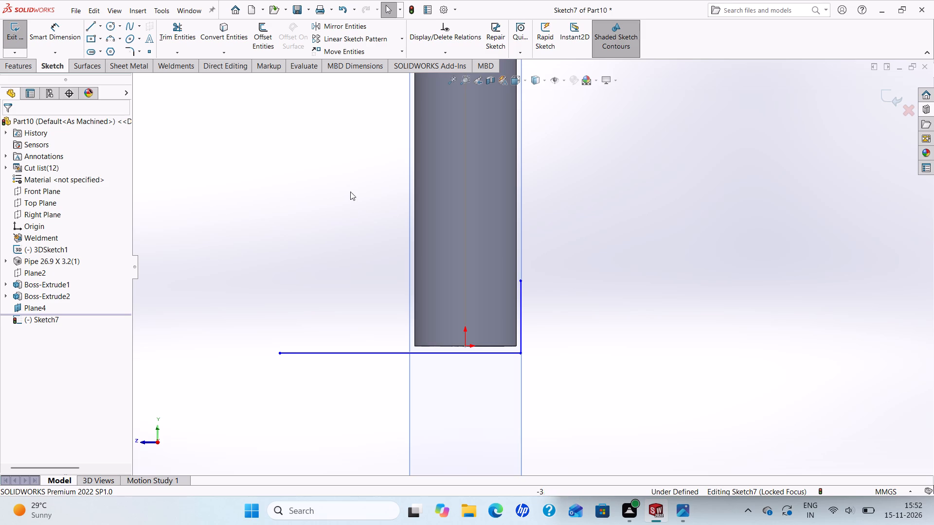
Dimension the L profile's vertical line to 30 mm.
click(74, 42)
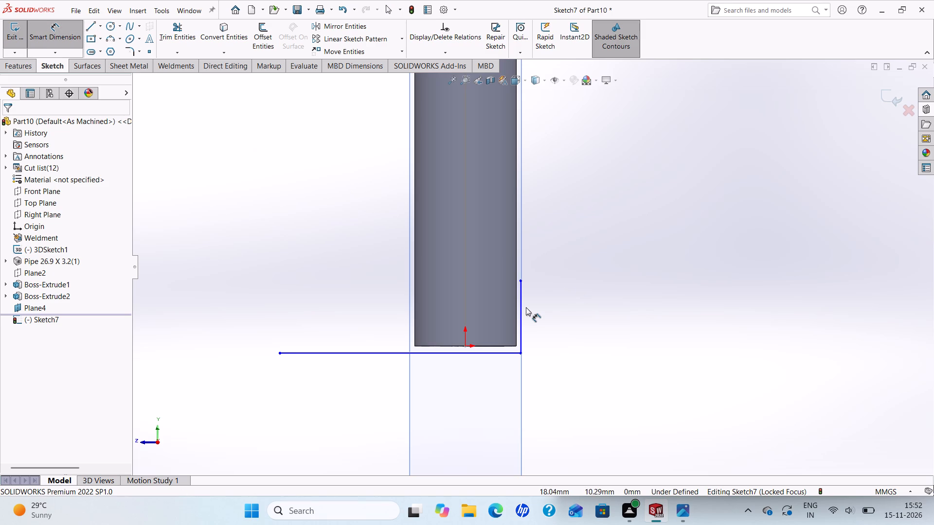
click(522, 305)
click(542, 308)
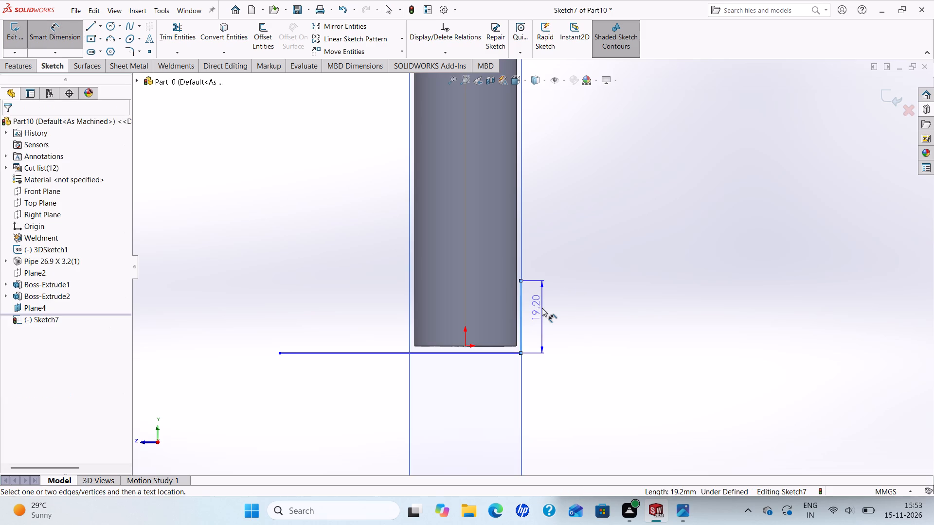
text(30)
key(Return)
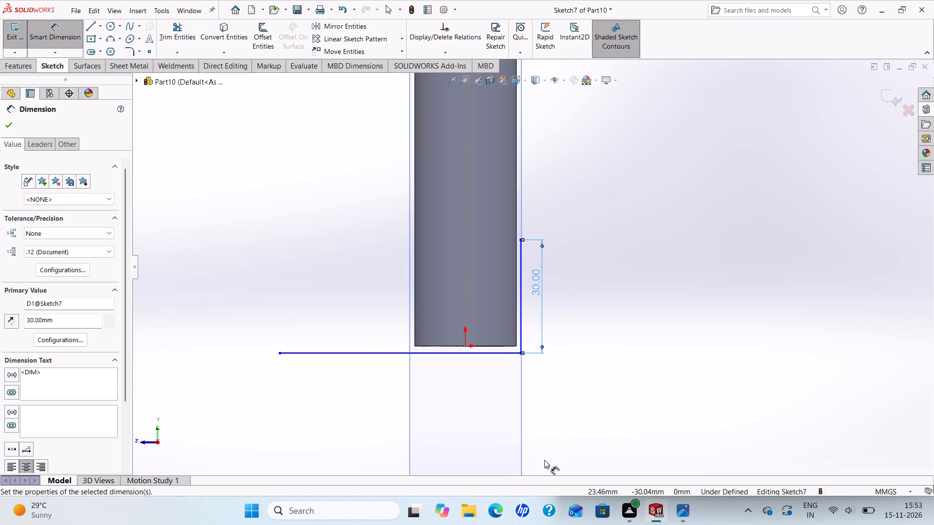
Dimension the horizontal line 3 mm below the pipe's bottom edge.
click(510, 346)
click(507, 354)
click(603, 354)
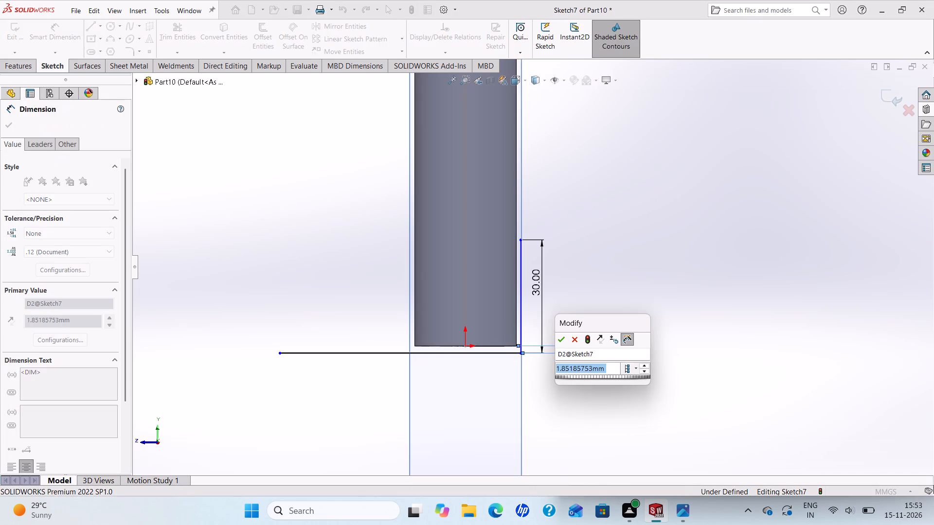
key(3)
key(Return)
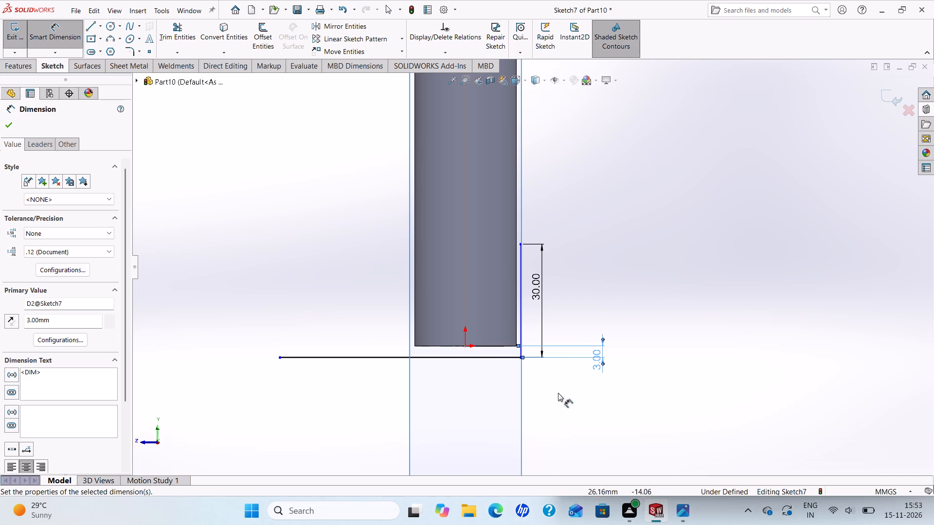
Dimension the L profile's horizontal line to 250 mm.
click(441, 357)
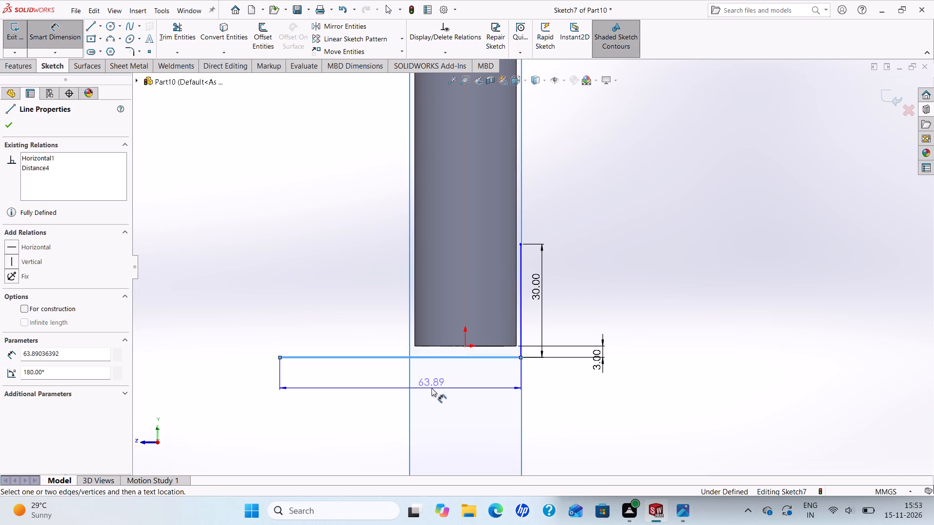
click(431, 388)
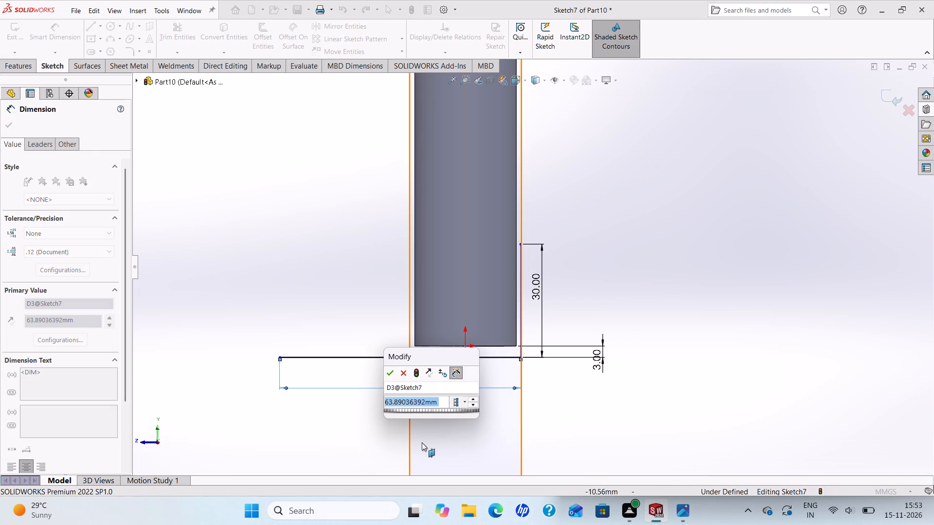
text(250)
key(Return)
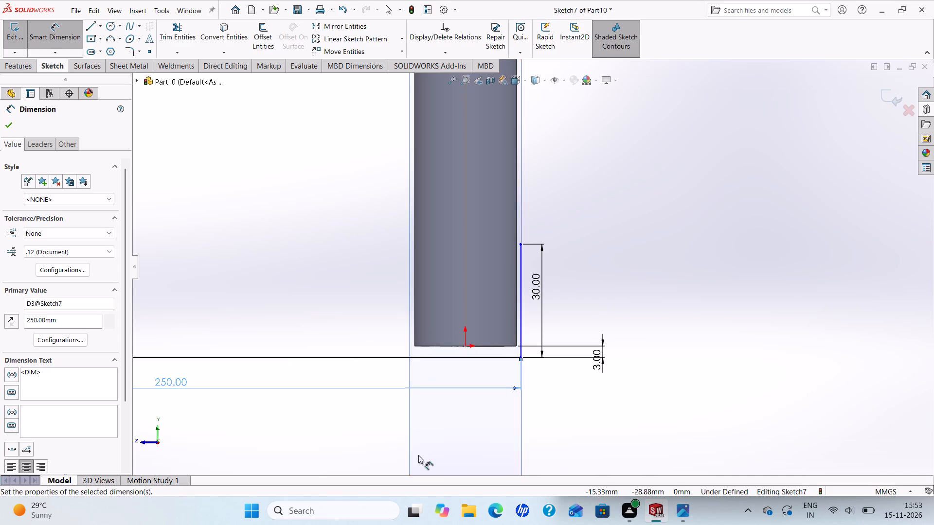
click(9, 119)
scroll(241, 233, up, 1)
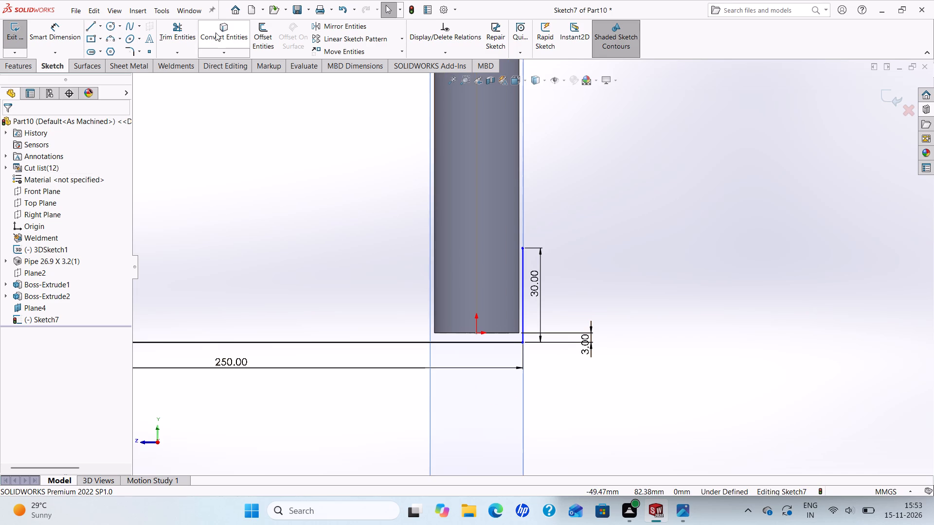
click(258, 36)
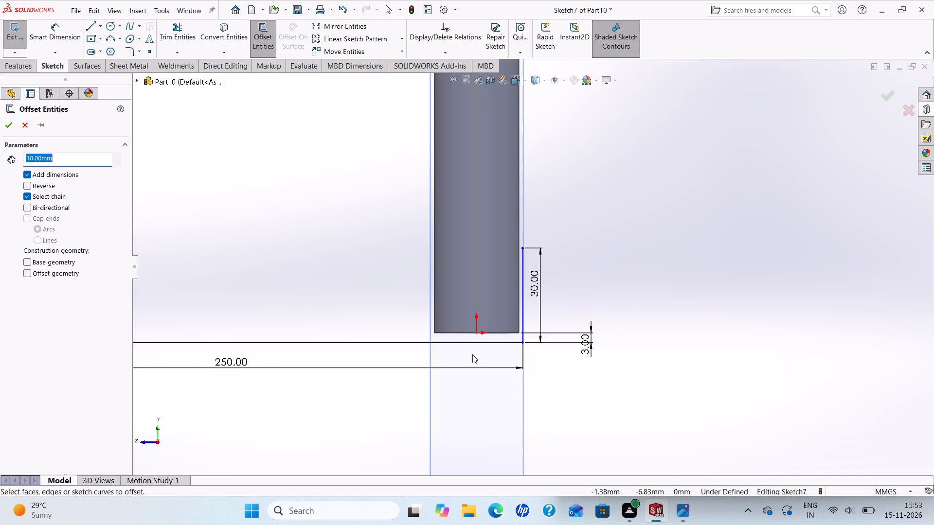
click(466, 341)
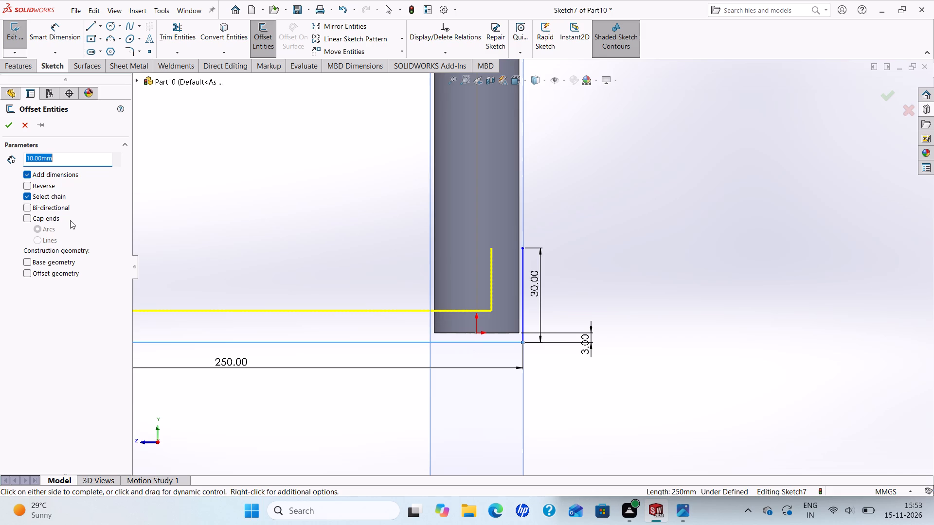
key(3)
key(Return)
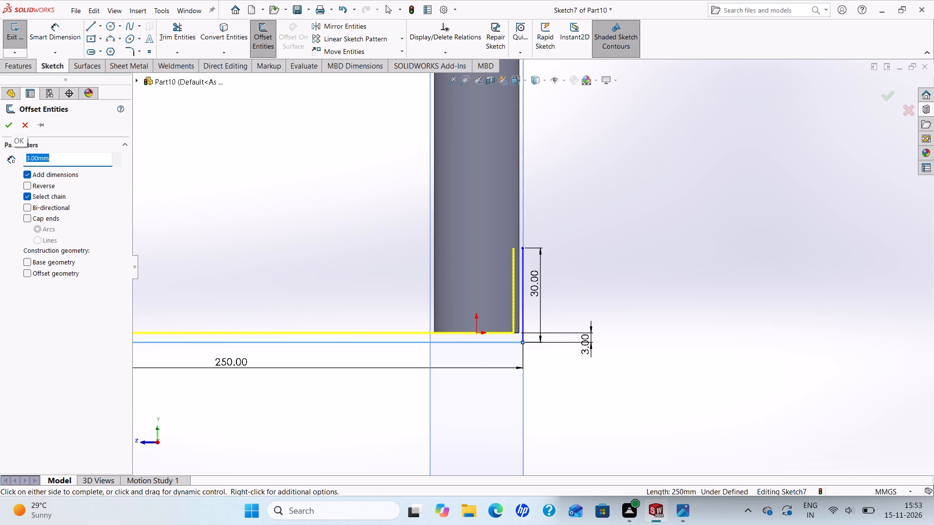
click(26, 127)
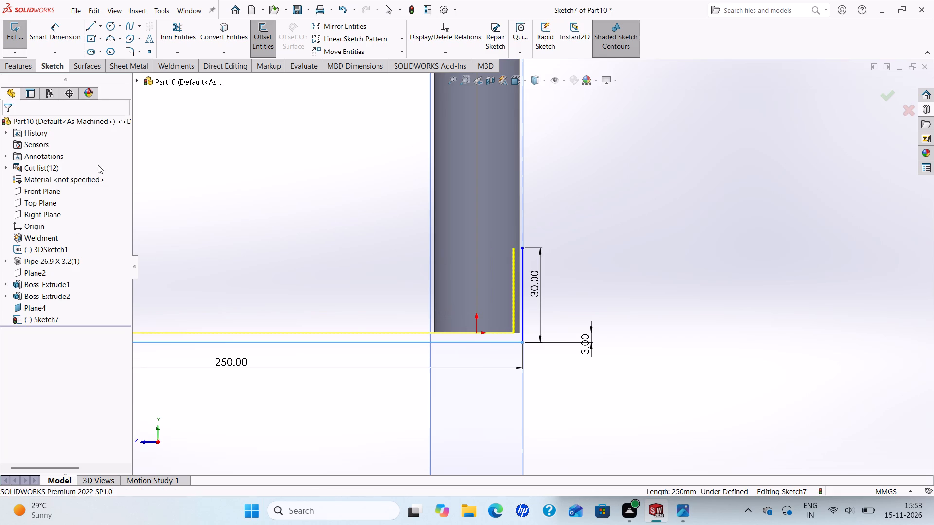
Dimension the L profile's vertical line 3 mm away from the pipe's adjacent side edge.
scroll(483, 237, down, 2)
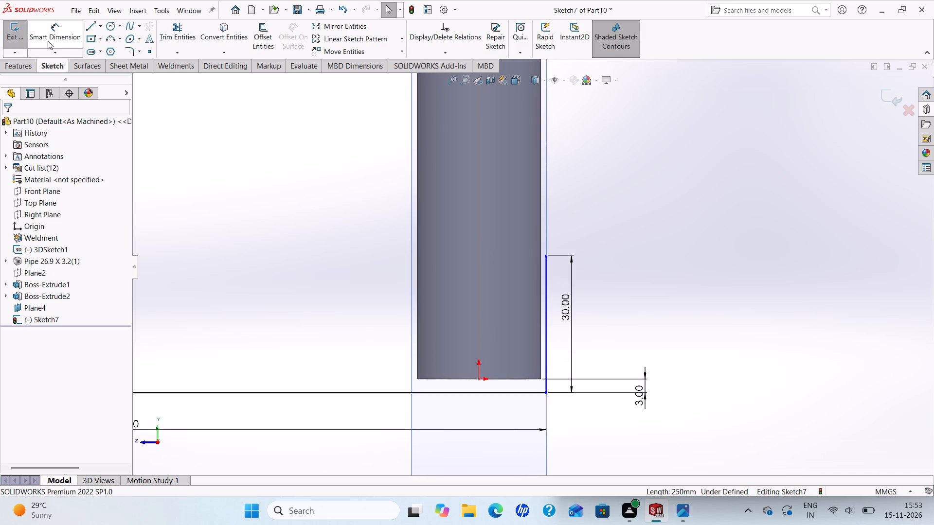
click(48, 41)
scroll(584, 297, down, 4)
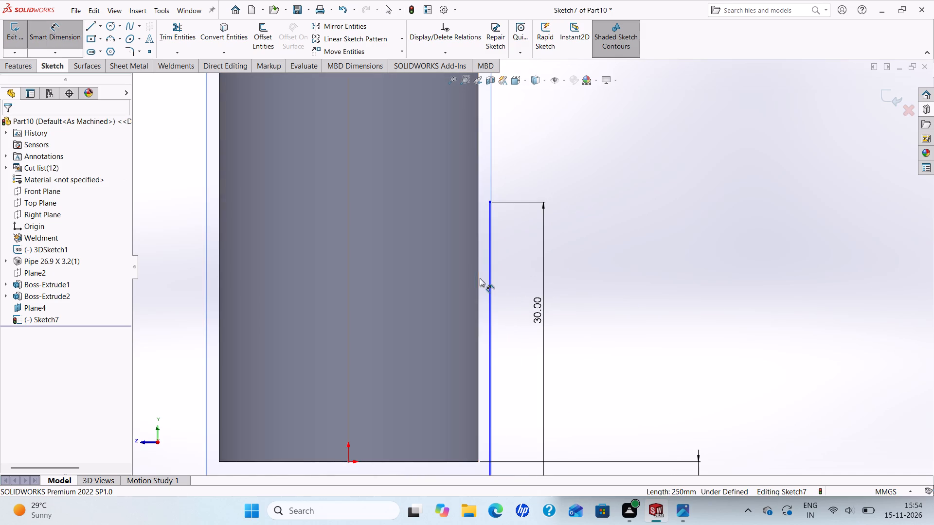
click(478, 278)
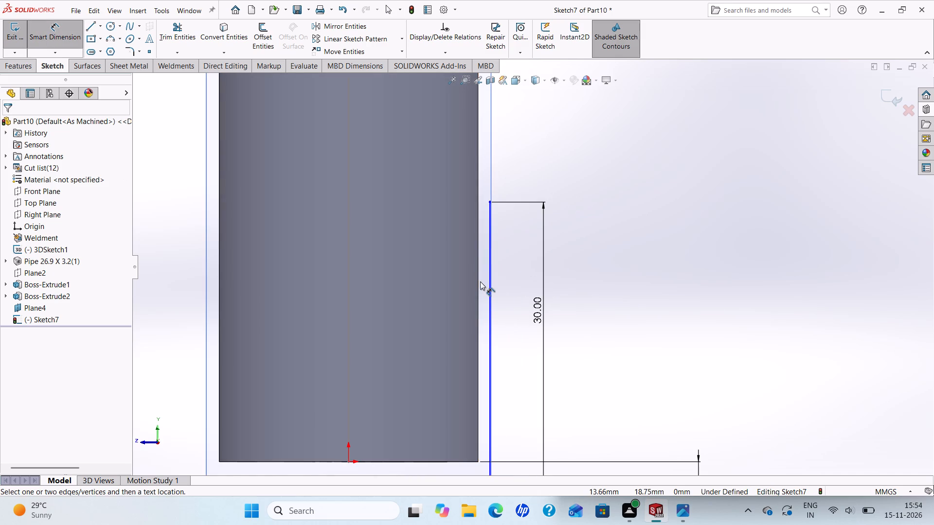
click(478, 281)
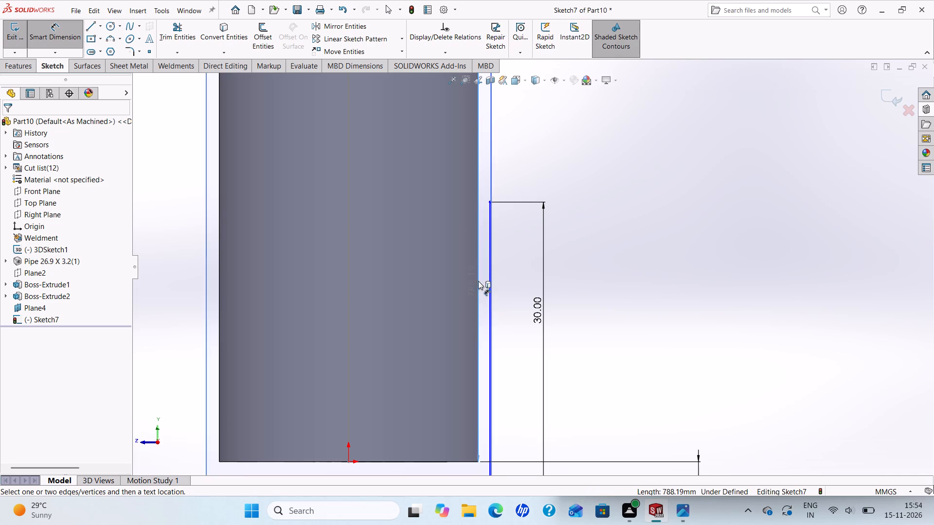
click(487, 280)
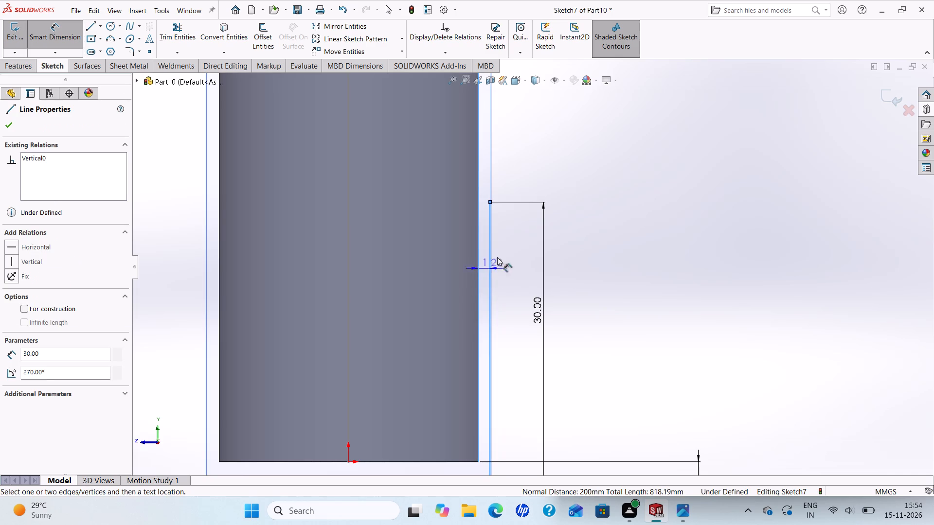
click(547, 175)
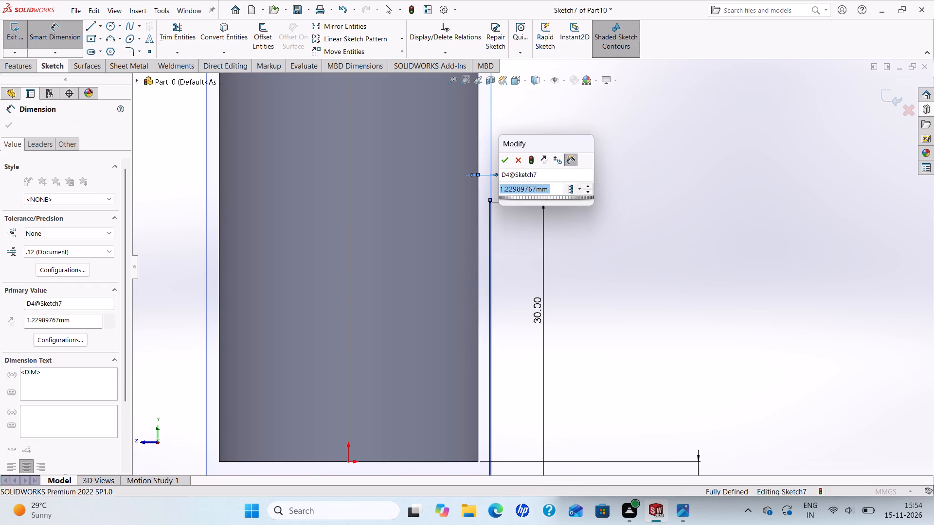
key(3)
key(Return)
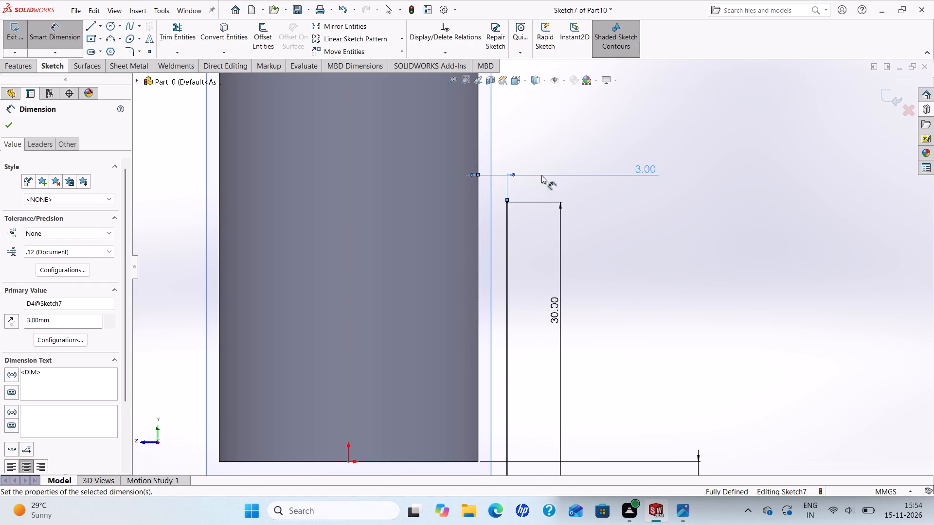
click(6, 122)
Offset the L profile chain 3 mm inward, toward the pipe.
scroll(319, 317, up, 2)
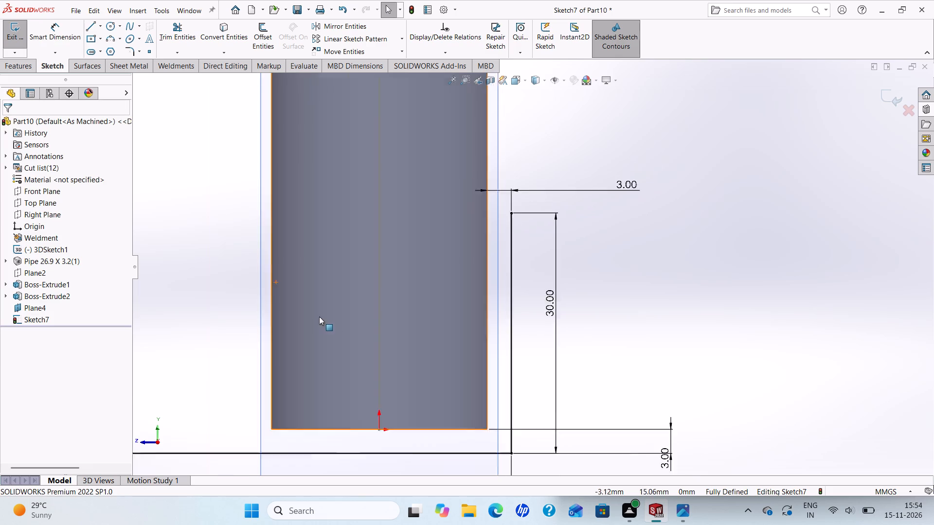
scroll(319, 316, up, 2)
click(254, 41)
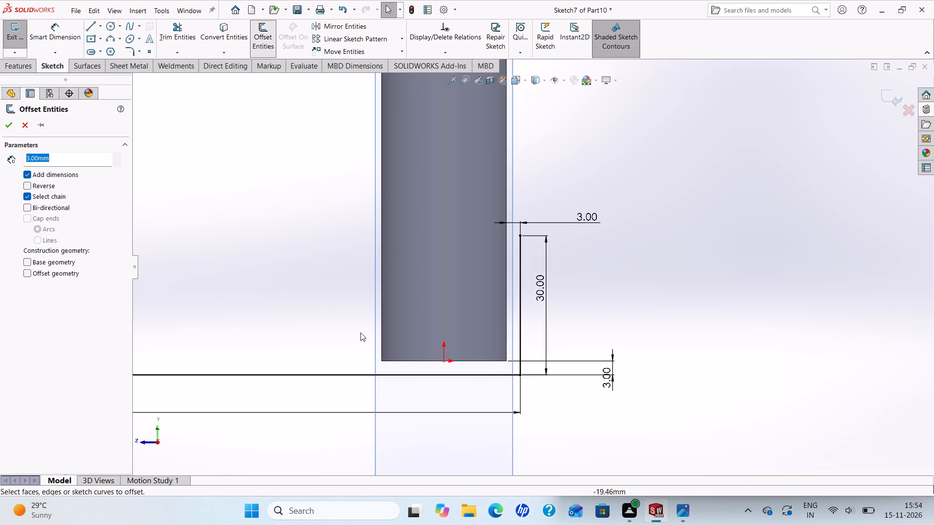
click(390, 374)
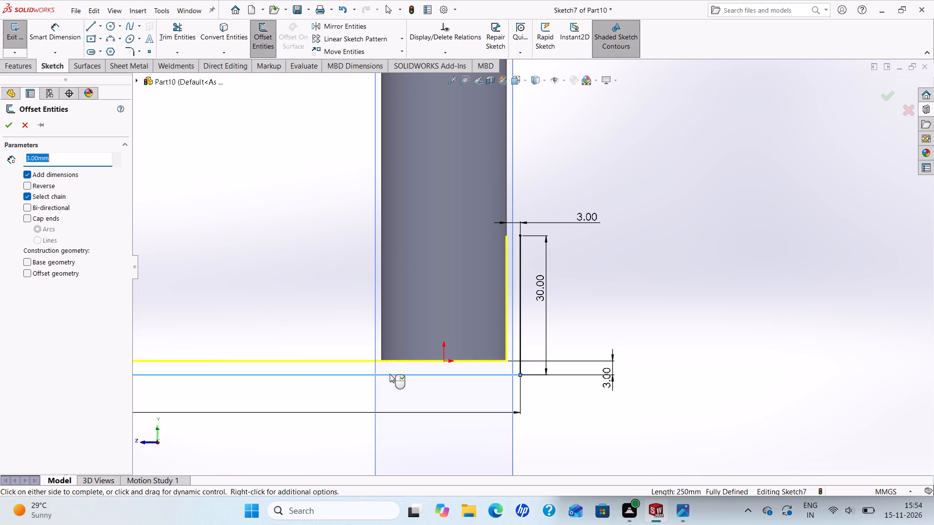
click(5, 126)
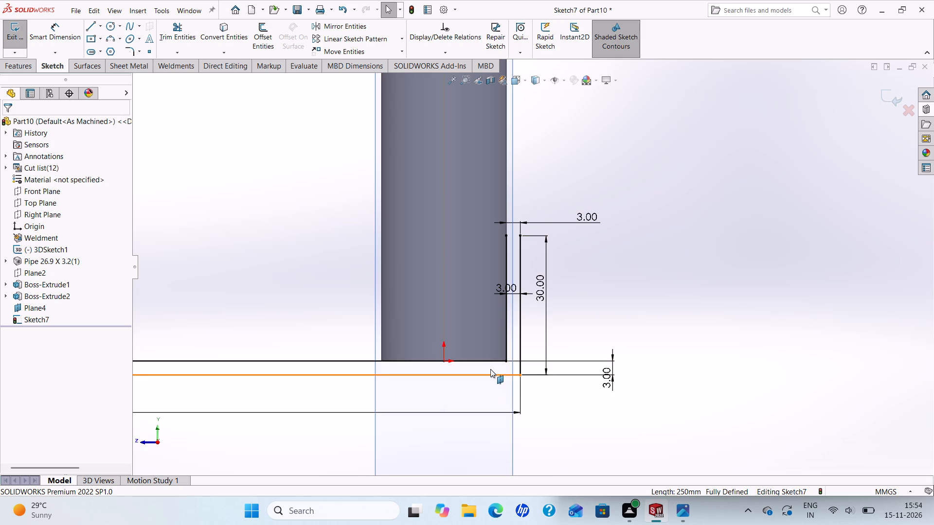
Close the upper end of the L profile's vertical leg with a short horizontal line joining both offset lines.
click(94, 25)
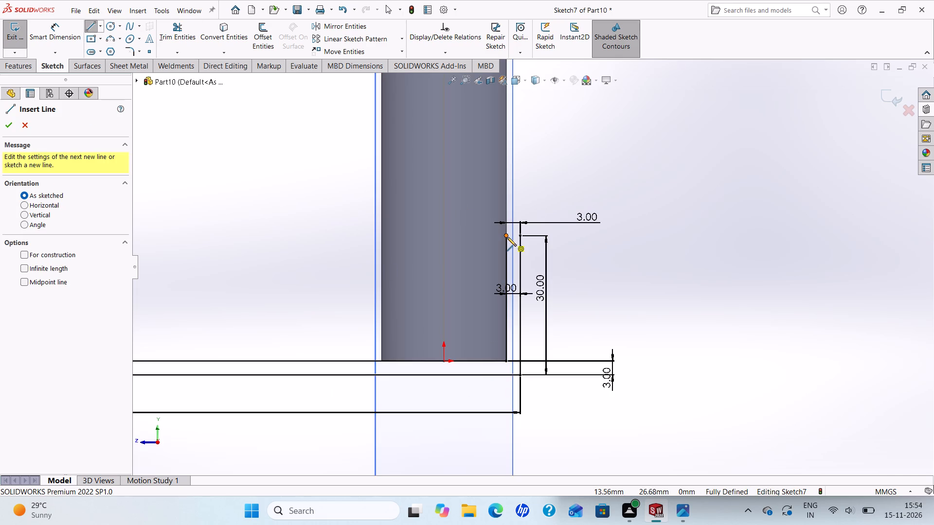
click(507, 237)
click(521, 236)
right_click(521, 236)
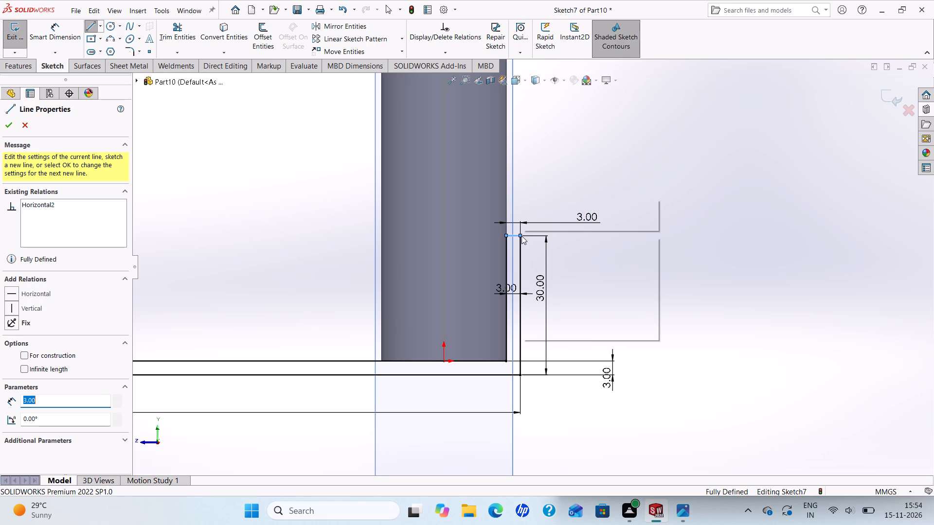
click(535, 243)
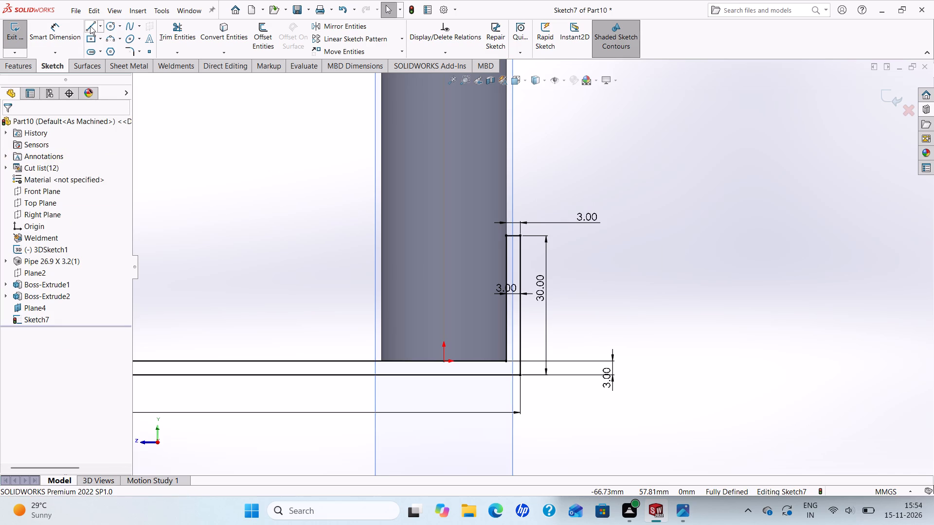
Close the free end of the L profile's 250 mm leg with a short vertical line.
click(90, 25)
scroll(204, 287, up, 3)
scroll(225, 308, down, 2)
scroll(233, 308, up, 4)
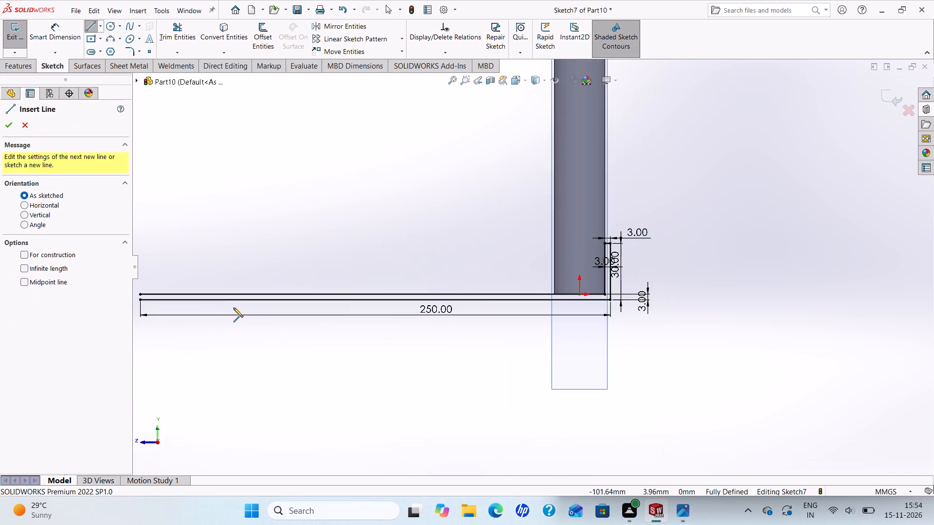
scroll(220, 297, down, 2)
scroll(158, 274, down, 3)
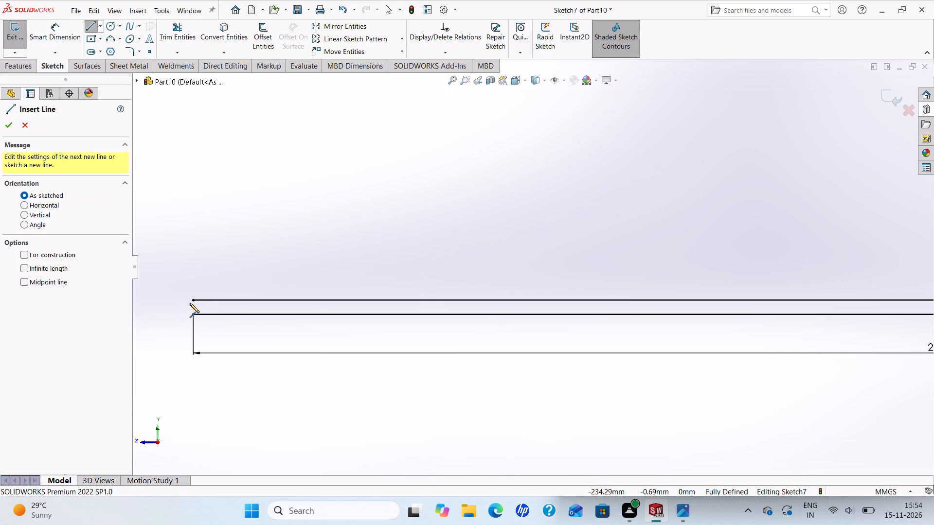
click(191, 301)
click(193, 315)
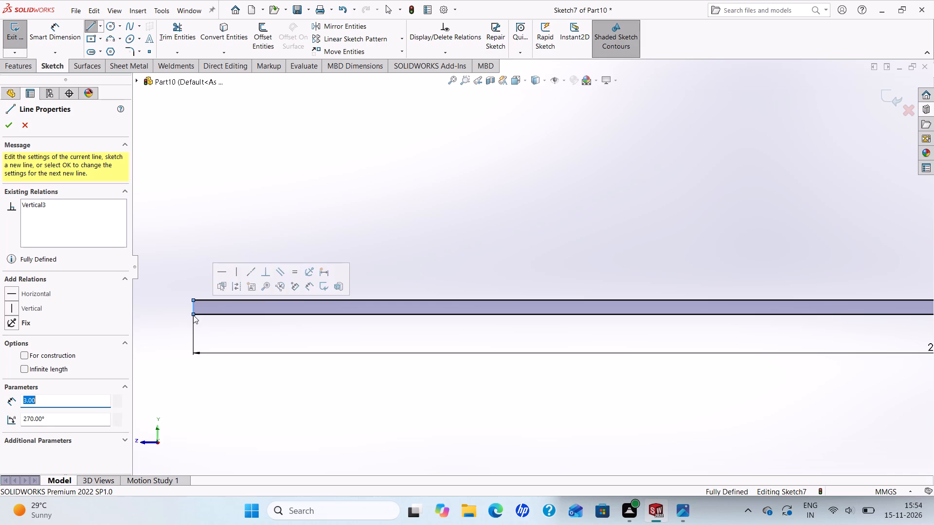
right_click(193, 315)
click(202, 321)
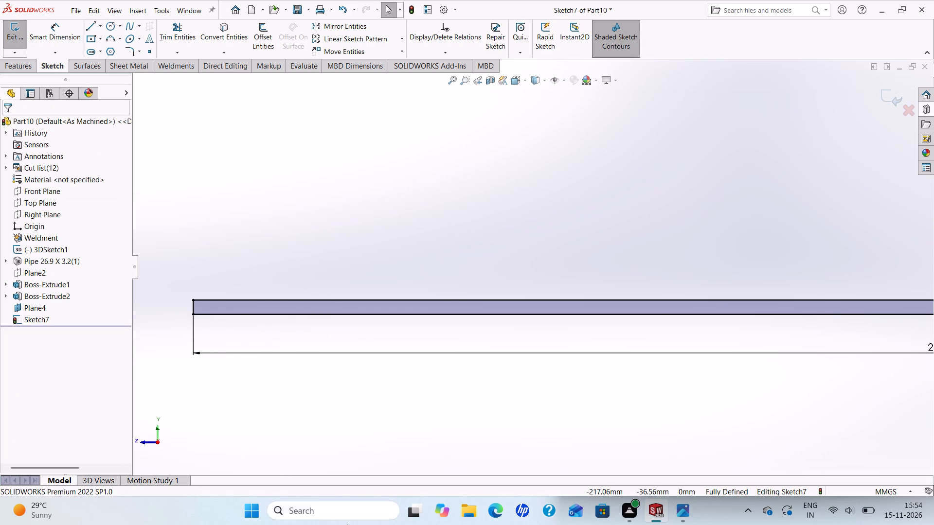
Extrude the closed L profile as a boss, Mid Plane, to a depth of 500 mm.
scroll(834, 446, up, 4)
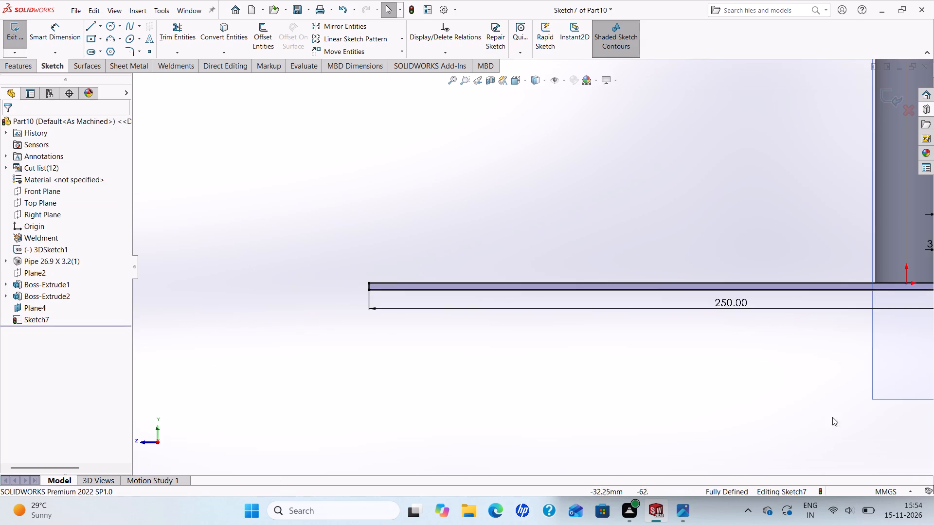
scroll(835, 344, up, 4)
scroll(793, 173, down, 2)
scroll(649, 257, up, 2)
scroll(612, 252, down, 2)
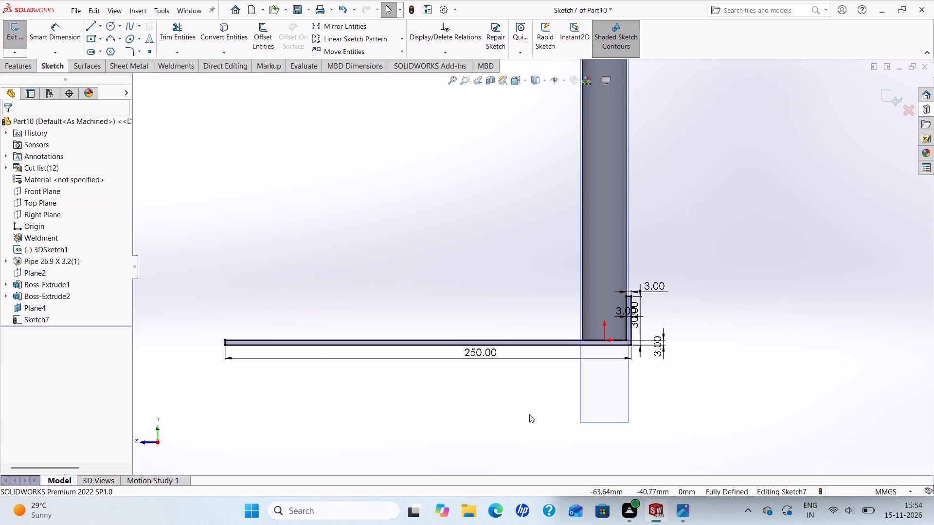
click(11, 68)
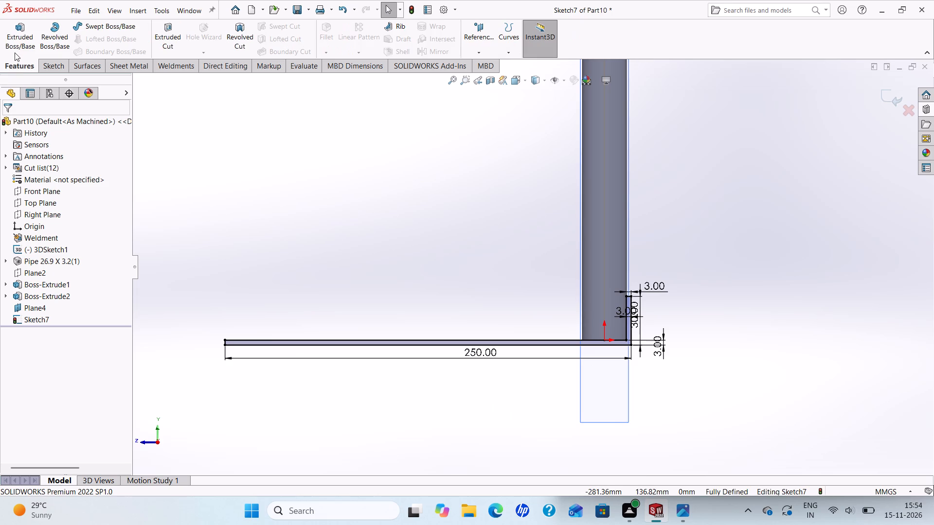
click(17, 47)
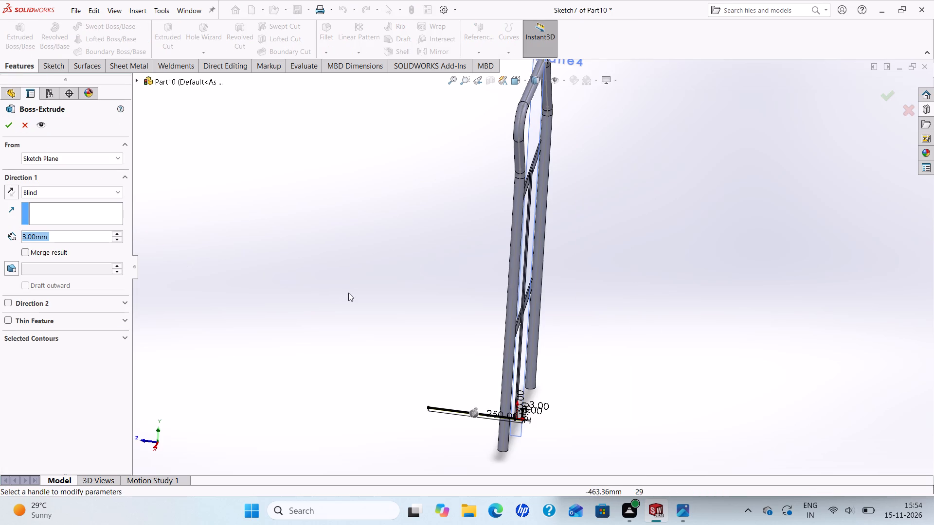
scroll(348, 293, up, 2)
middle_drag(369, 300, 413, 334)
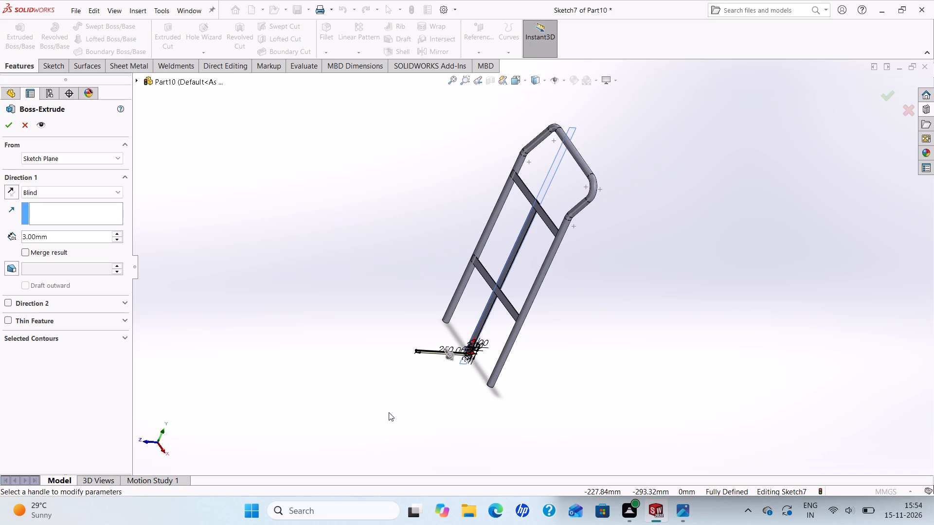
click(110, 194)
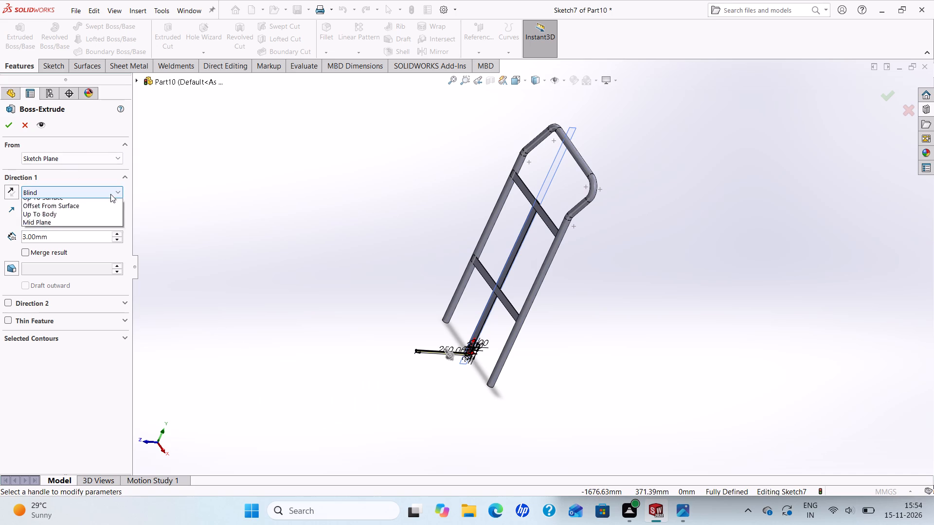
click(47, 255)
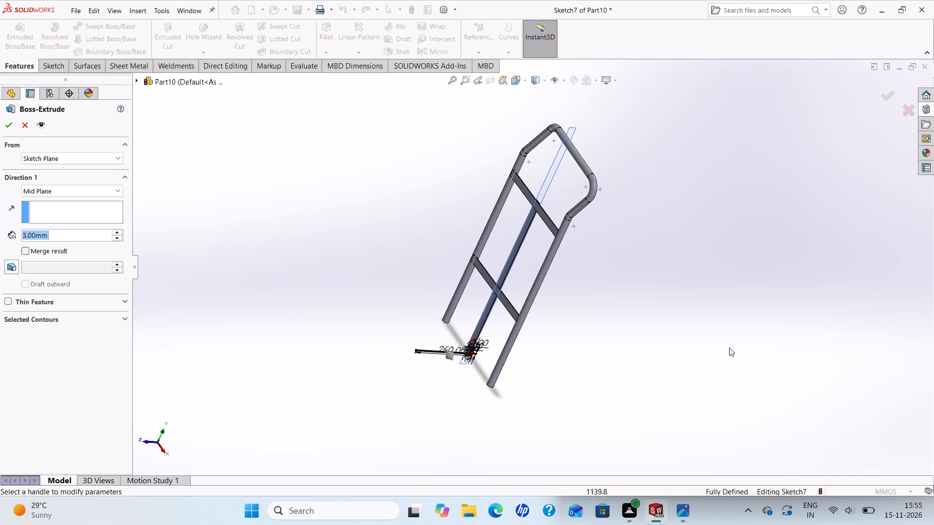
text(500)
key(Return)
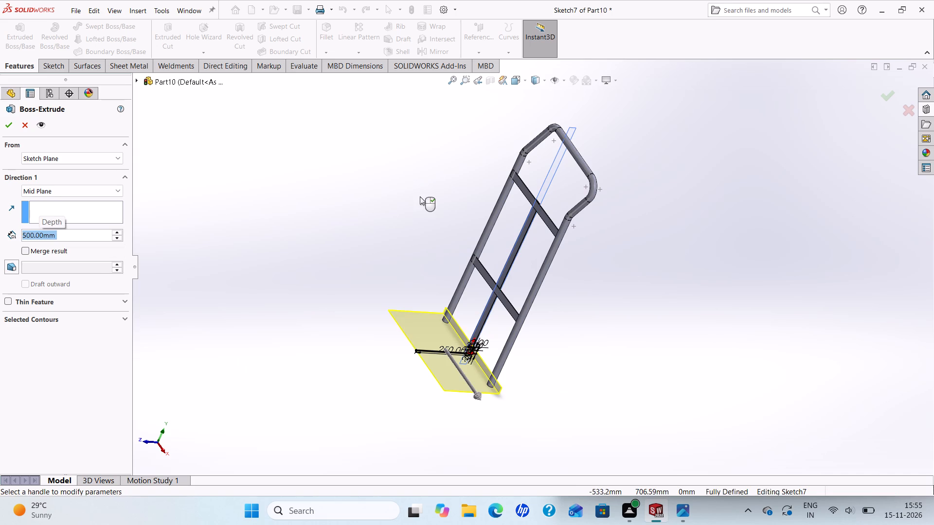
click(9, 129)
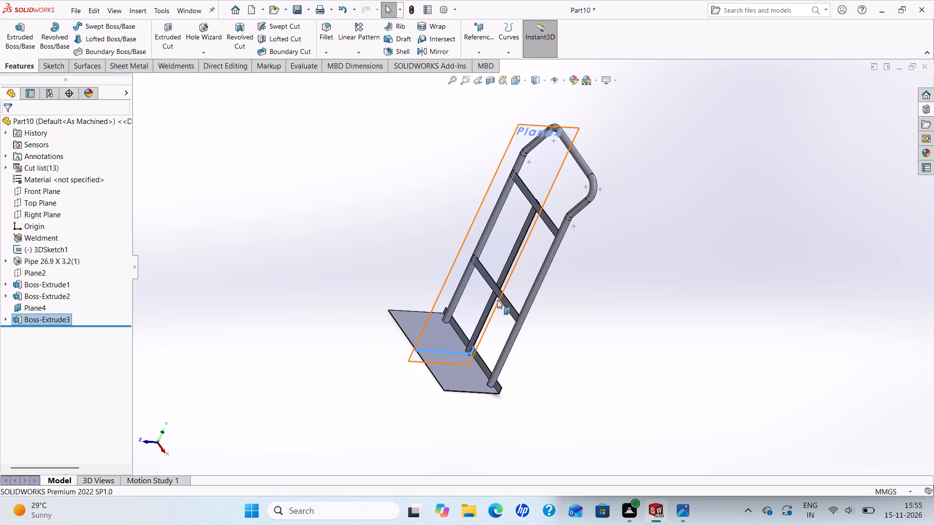
Fillet the two free outer corner edges of the bottom plate's horizontal leg with a 50 mm radius.
middle_drag(443, 304, 460, 291)
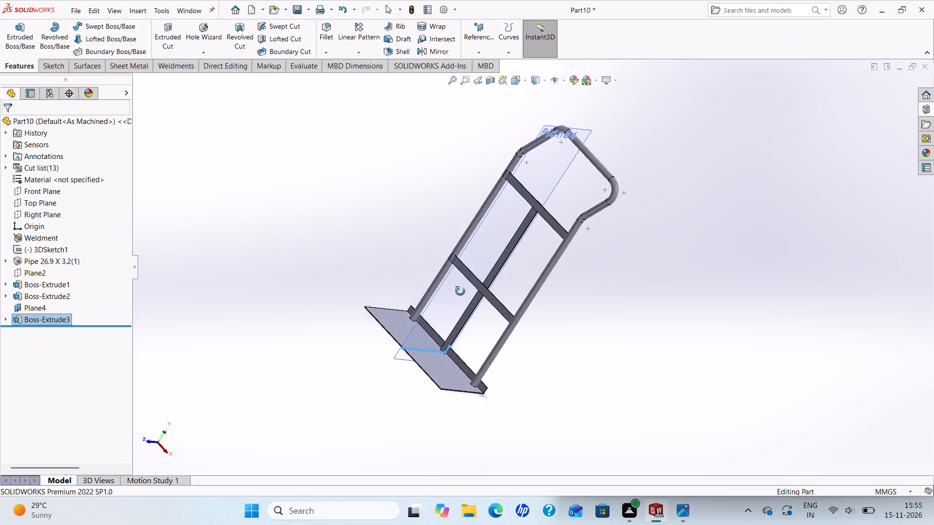
middle_drag(460, 291, 466, 266)
scroll(465, 274, up, 2)
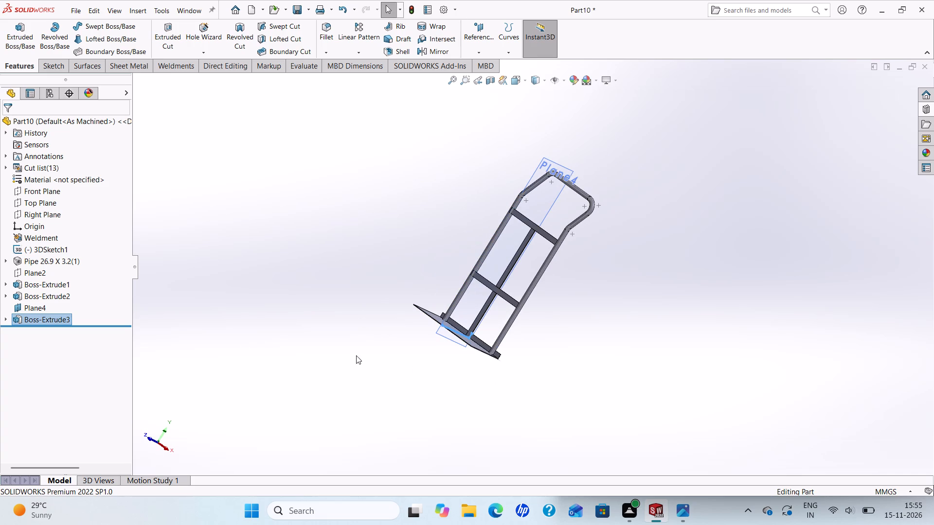
key(Escape)
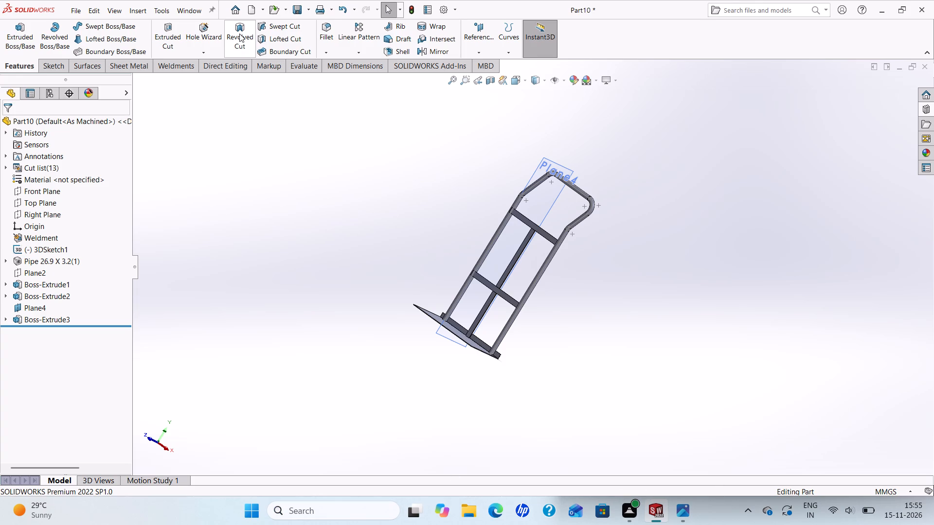
click(333, 41)
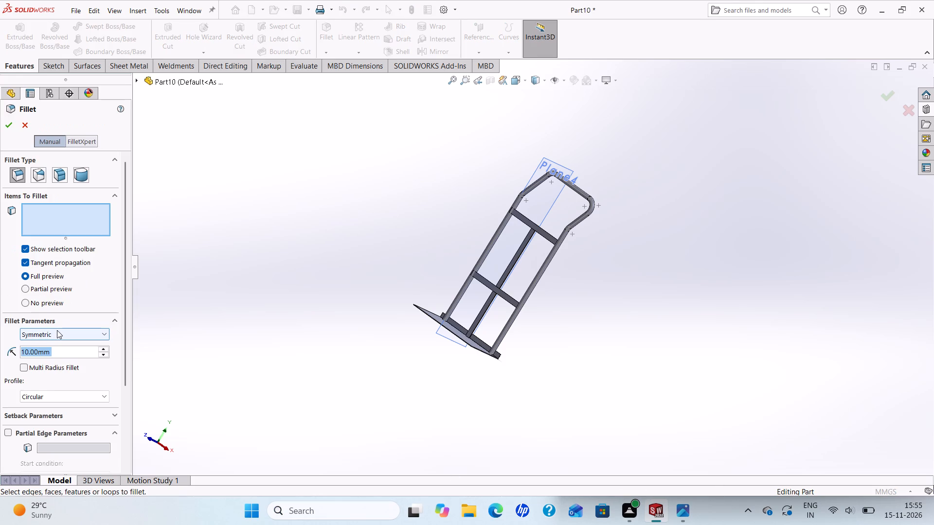
text(50)
key(Return)
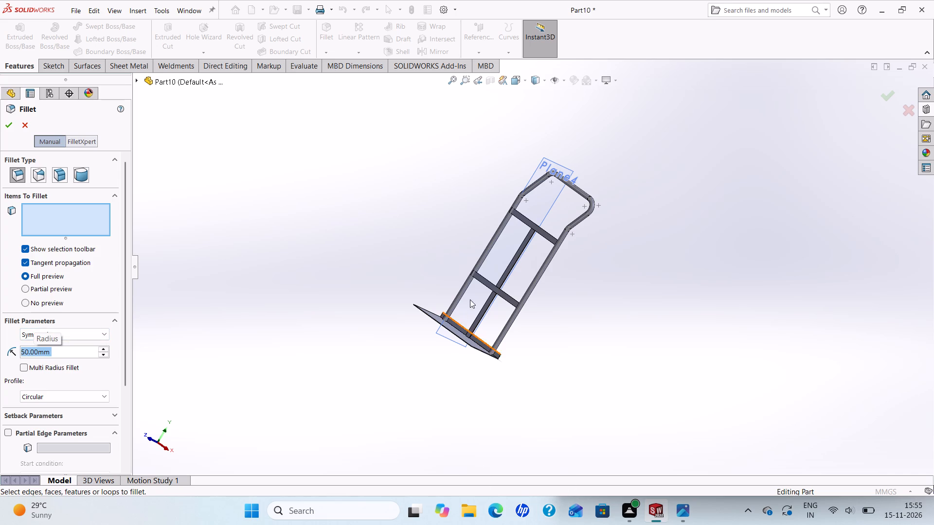
scroll(471, 300, down, 5)
scroll(524, 396, down, 5)
scroll(485, 380, down, 5)
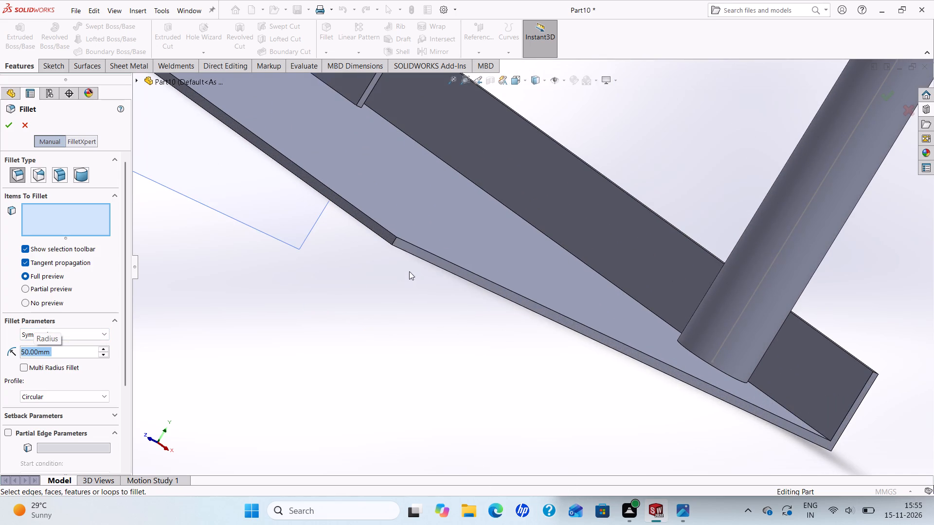
click(394, 241)
scroll(394, 242, up, 2)
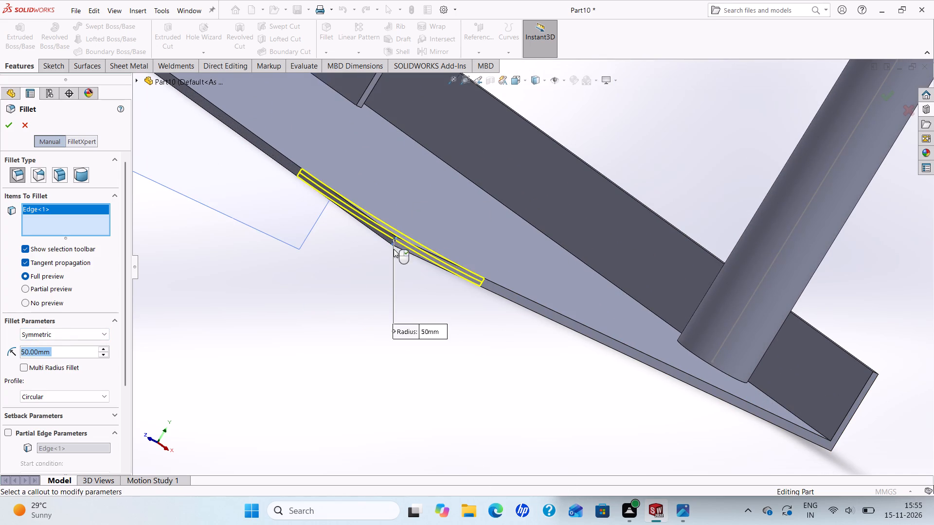
scroll(394, 249, up, 2)
scroll(264, 59, up, 4)
scroll(297, 157, up, 4)
middle_drag(367, 146, 412, 214)
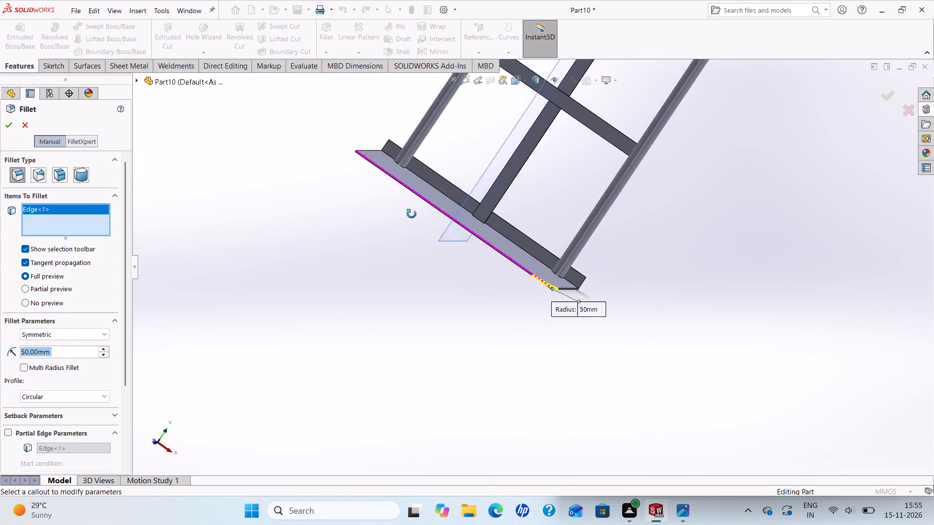
middle_drag(412, 214, 429, 236)
scroll(396, 183, down, 1)
scroll(318, 113, down, 3)
scroll(412, 213, down, 6)
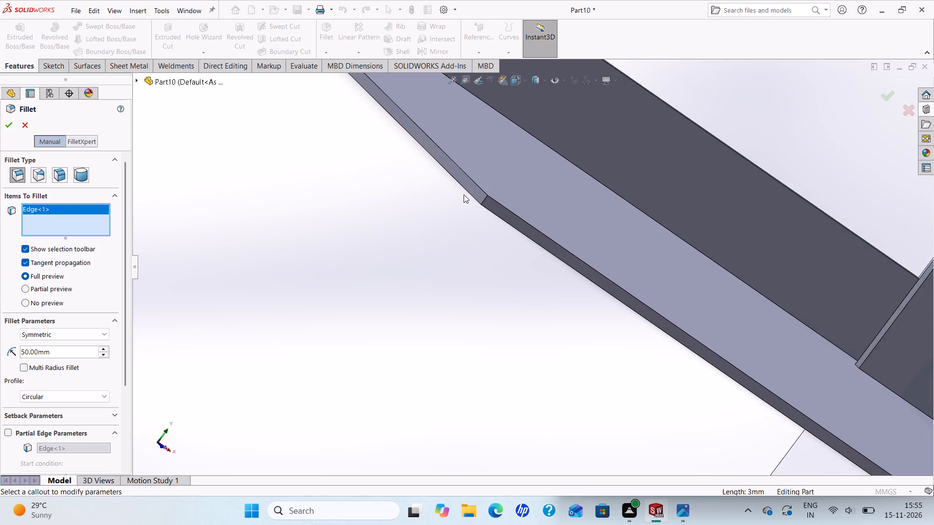
scroll(464, 194, down, 2)
click(490, 205)
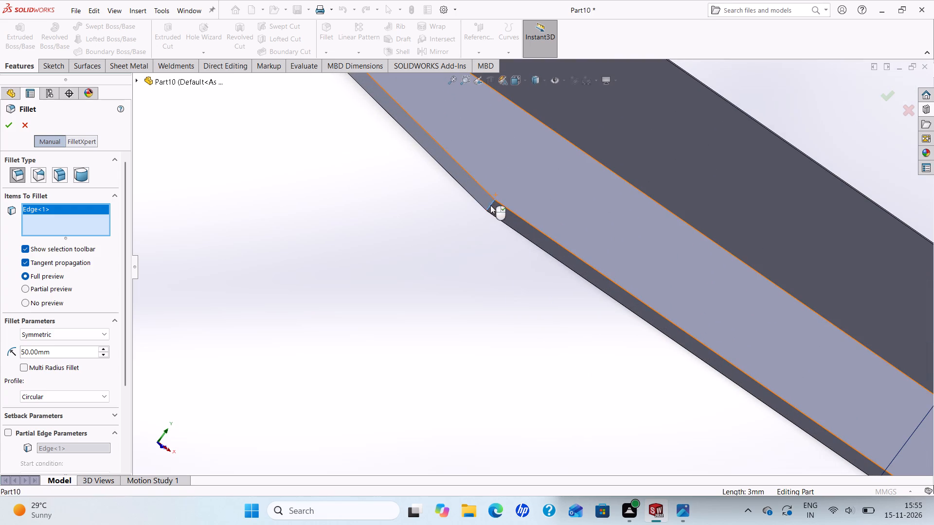
scroll(490, 205, up, 10)
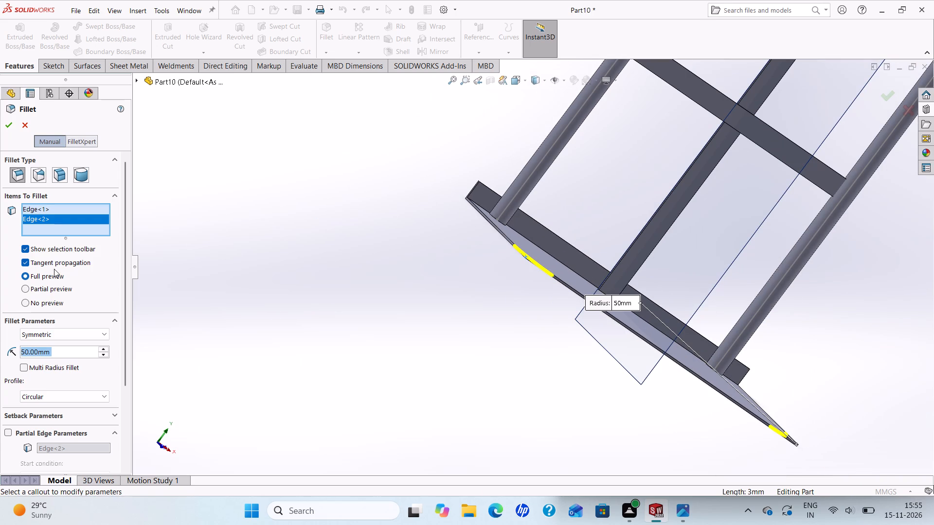
click(7, 127)
scroll(576, 303, up, 5)
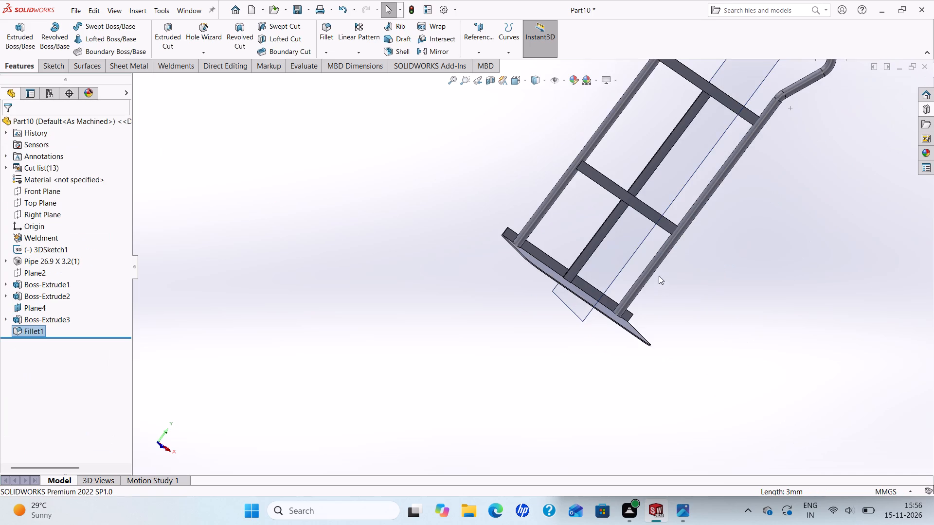
middle_drag(658, 275, 611, 259)
scroll(611, 258, up, 2)
scroll(667, 220, down, 2)
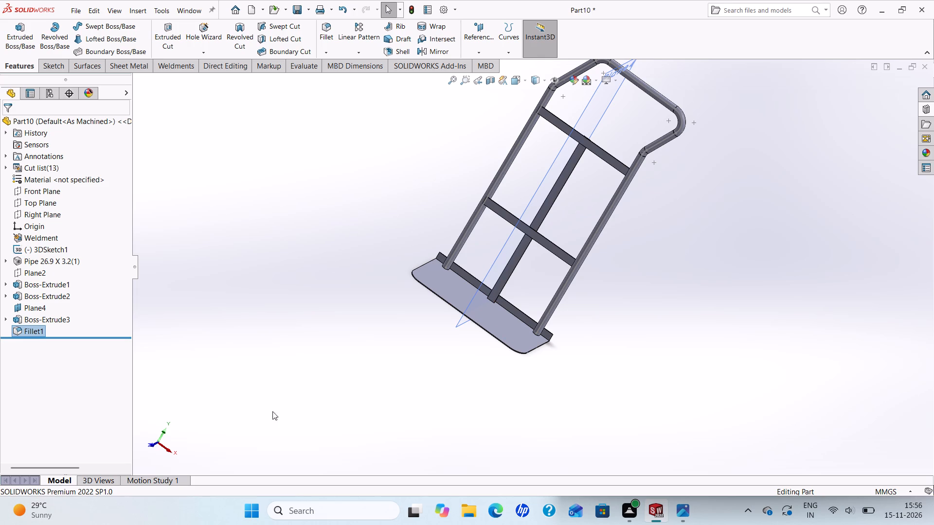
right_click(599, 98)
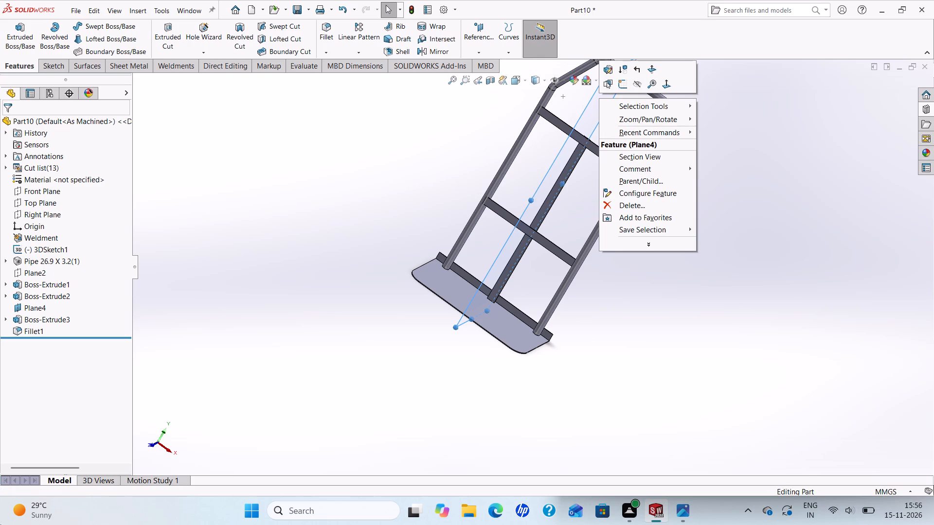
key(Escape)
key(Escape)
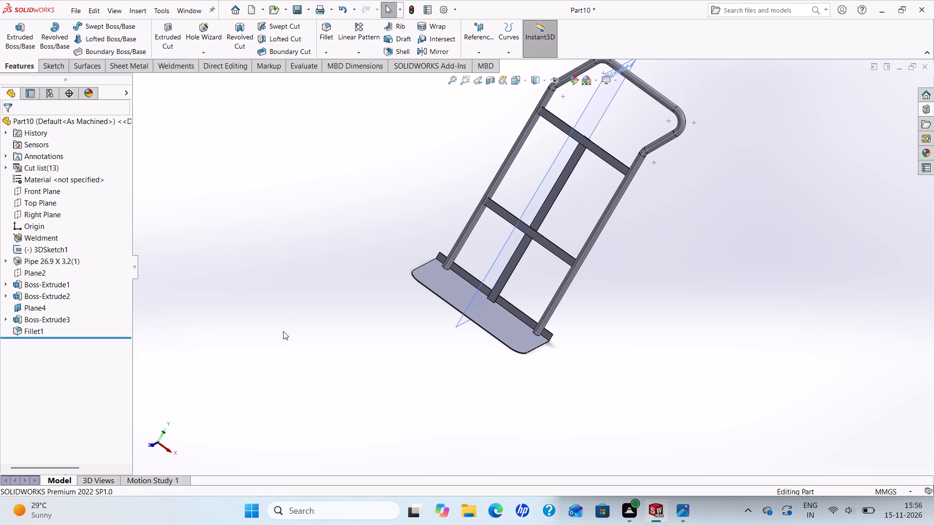
Start a sketch on Plane4 and draw a circle about 99 mm in diameter behind the frame pipe, on the side opposite the plate.
middle_drag(486, 262, 456, 239)
scroll(469, 231, down, 1)
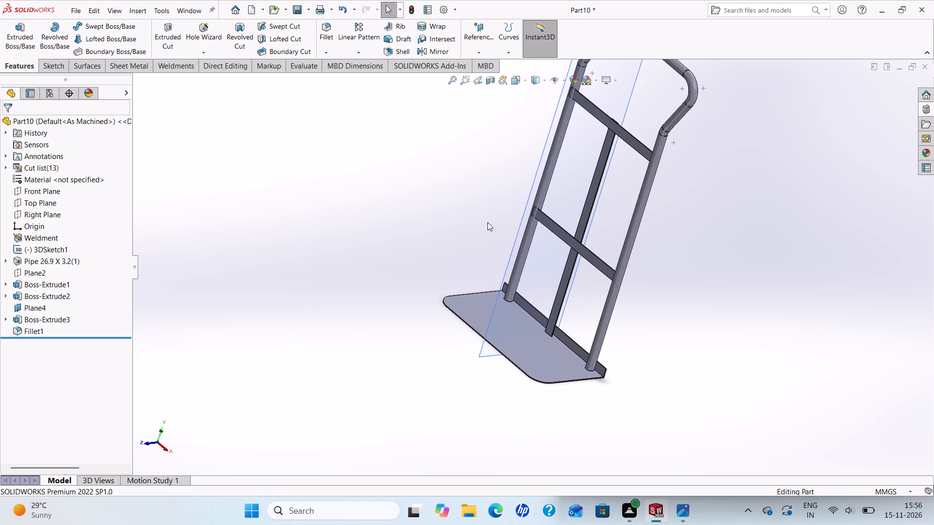
click(554, 186)
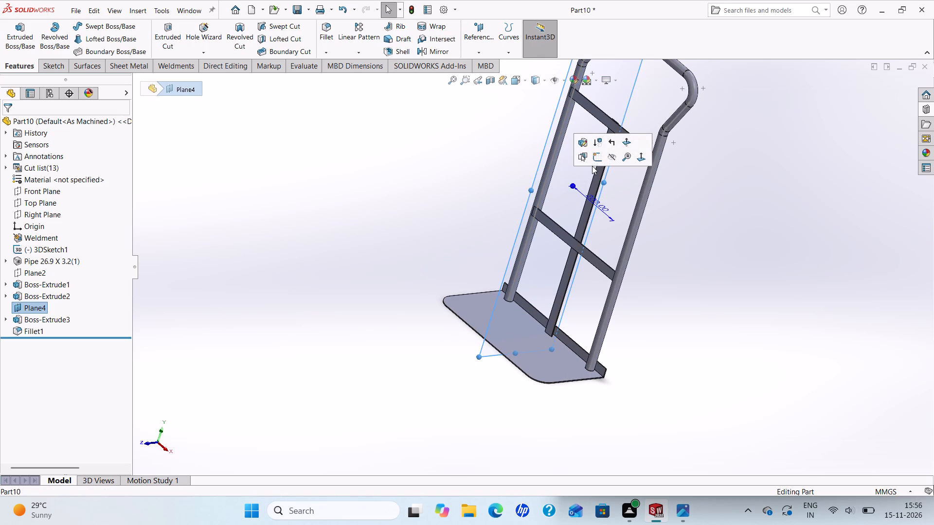
click(596, 160)
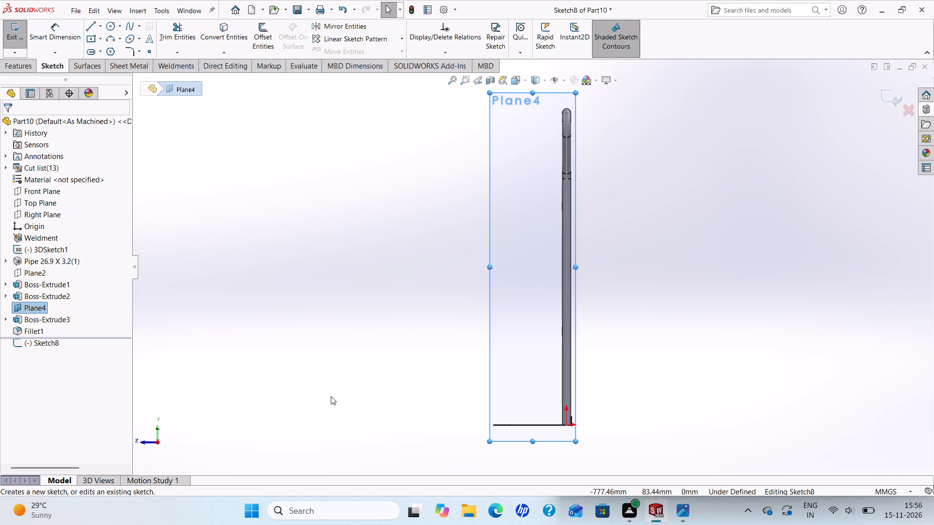
click(111, 27)
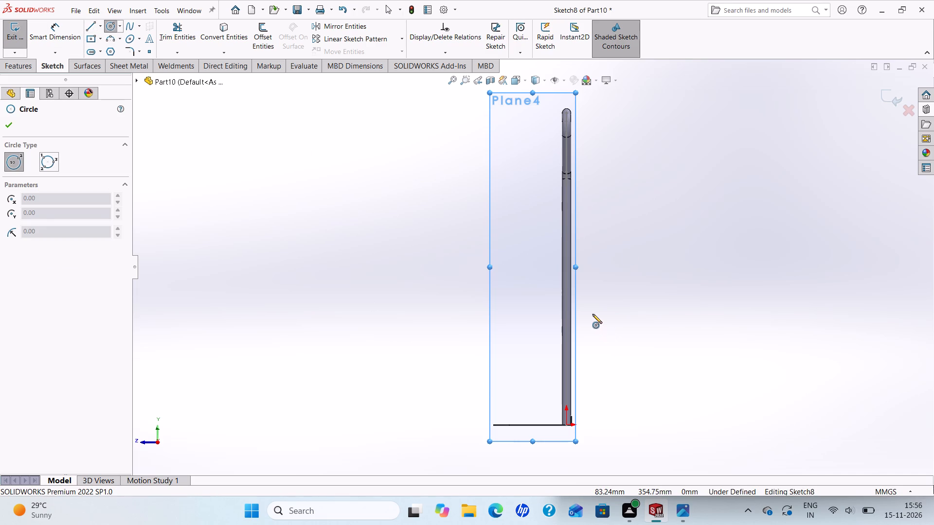
drag(593, 314, 597, 316)
click(606, 321)
right_click(606, 321)
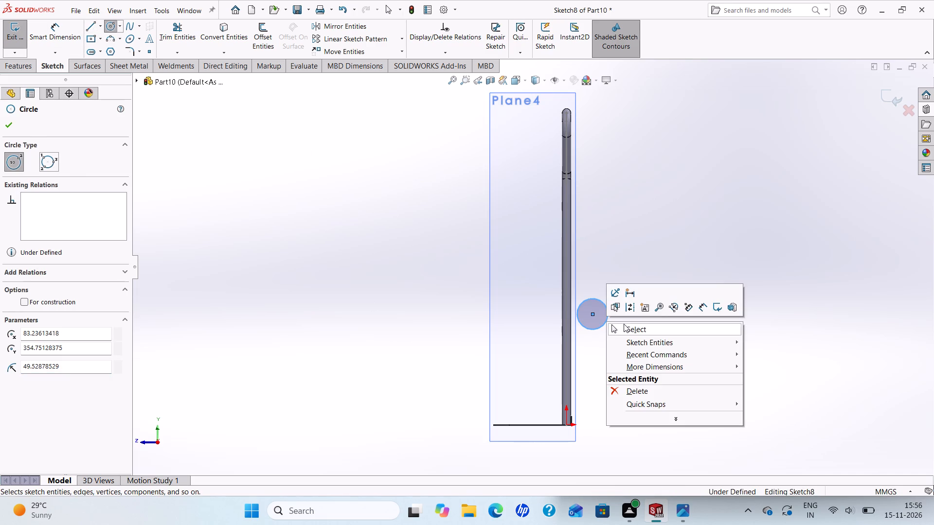
click(630, 326)
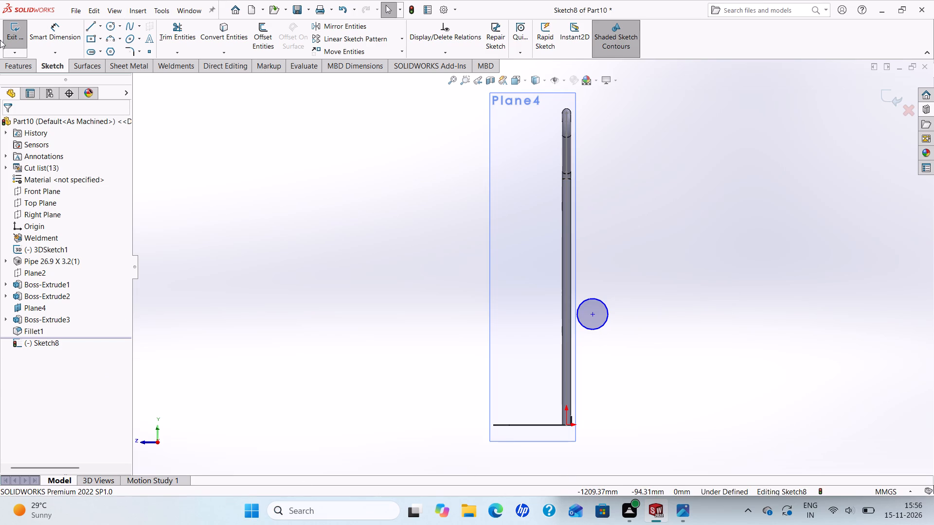
Dimension the circle's diameter as 20 mm.
click(56, 27)
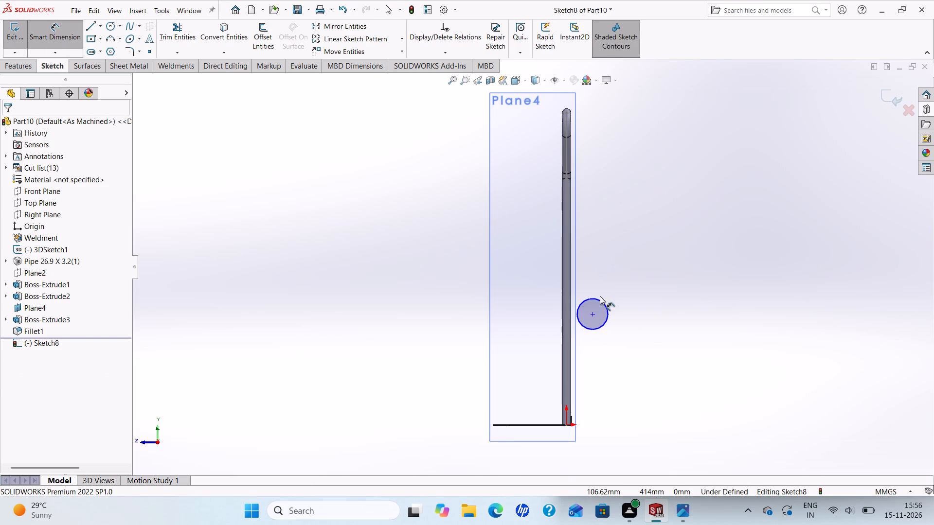
click(600, 298)
click(663, 256)
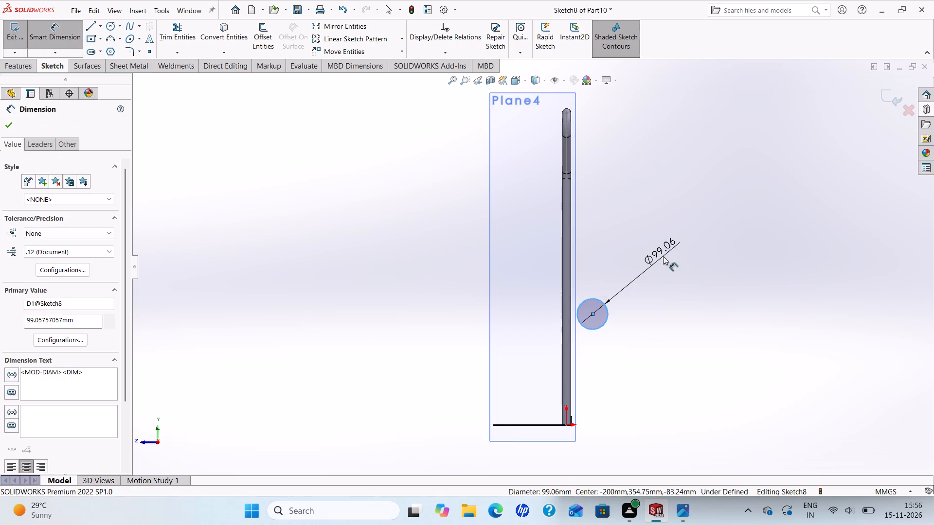
text(20)
key(Return)
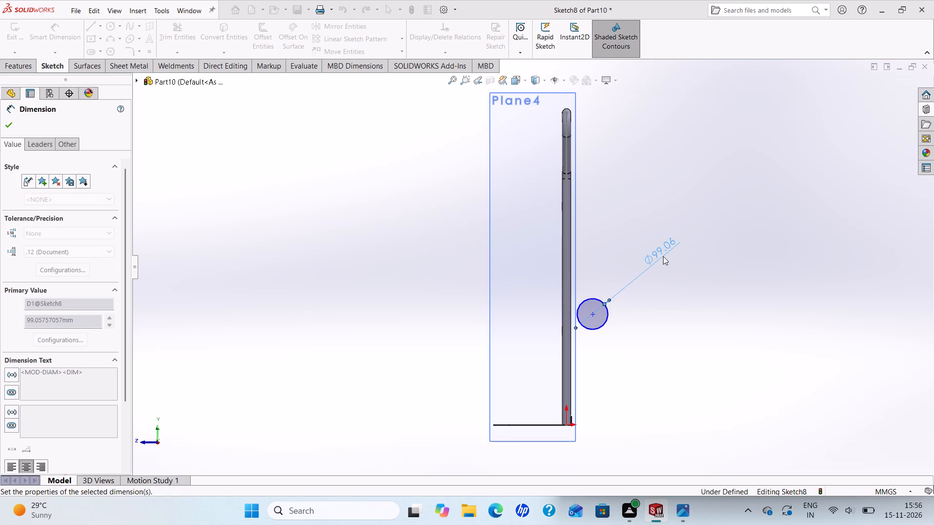
Dimension the circle's centre 130 mm above the underside of the bottom plate.
scroll(598, 315, down, 4)
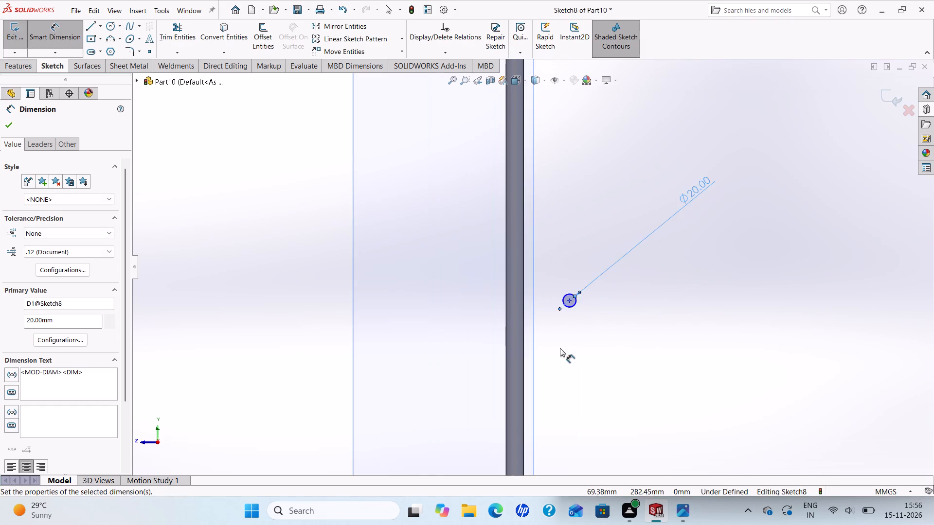
scroll(560, 348, up, 3)
scroll(562, 346, down, 2)
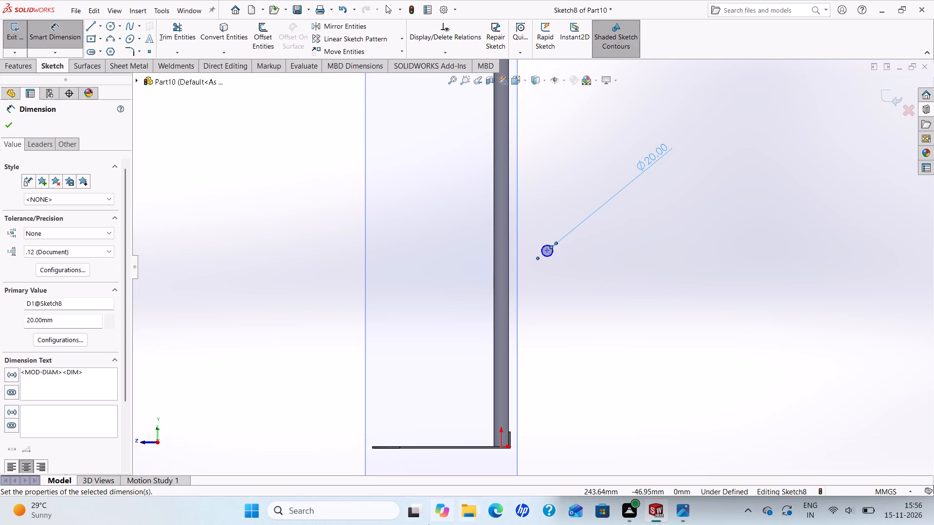
scroll(522, 426, down, 6)
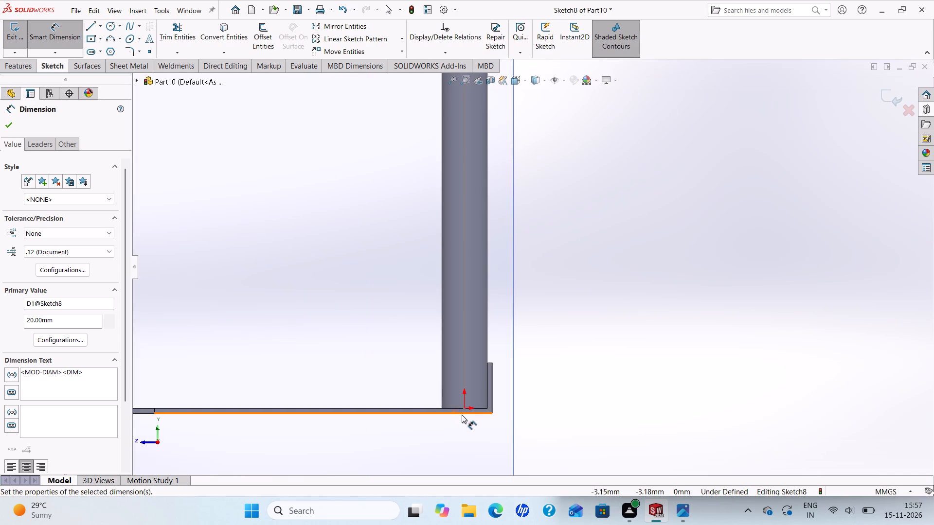
click(464, 413)
scroll(555, 226, up, 8)
scroll(545, 162, down, 3)
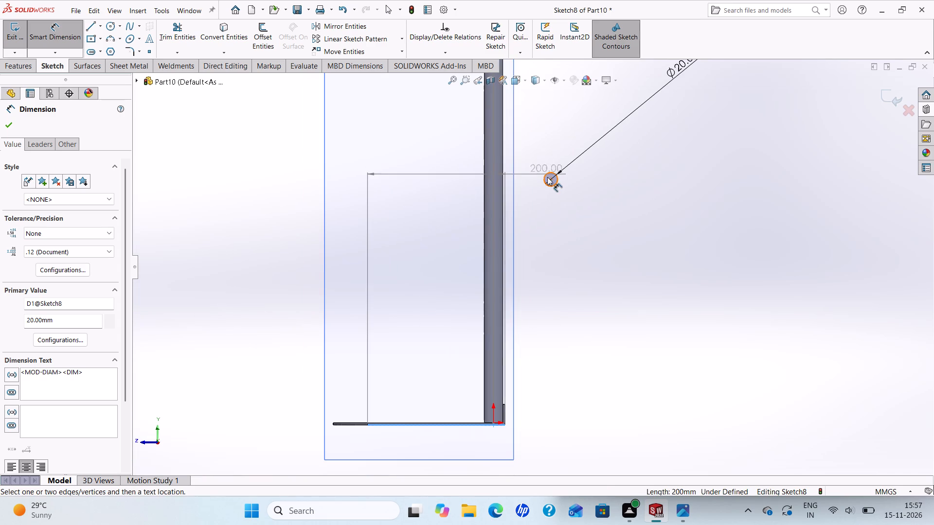
click(549, 181)
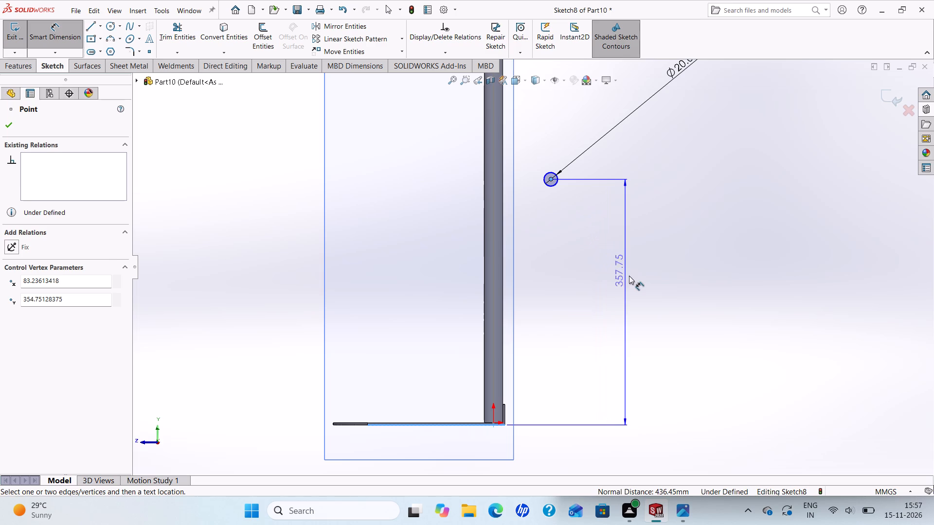
click(629, 276)
text(130)
key(Return)
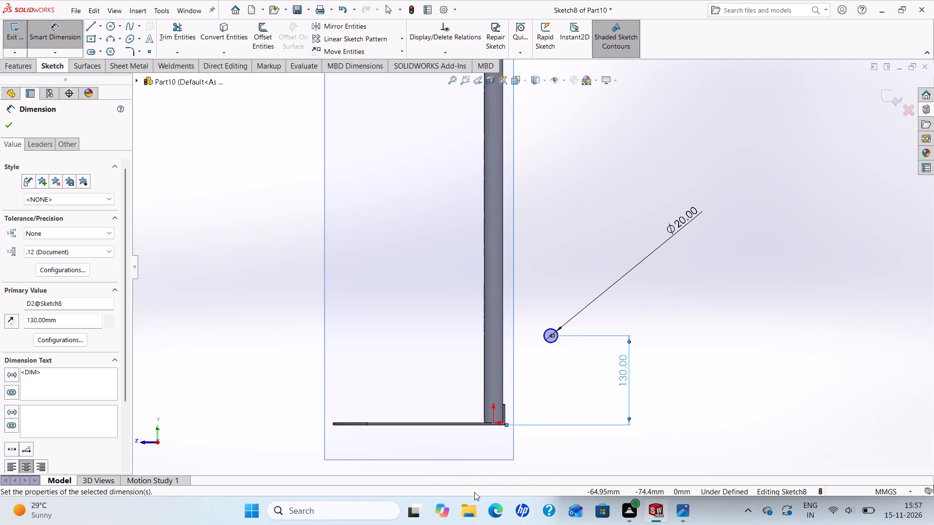
Dimension the circle's centre 144 mm horizontally from the outer face of the bottom plate's short vertical leg.
scroll(528, 403, down, 4)
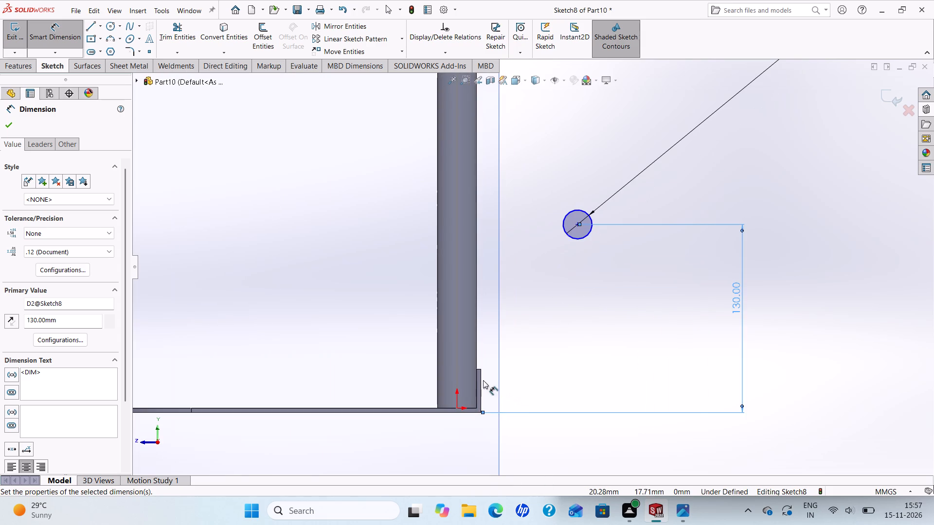
click(480, 379)
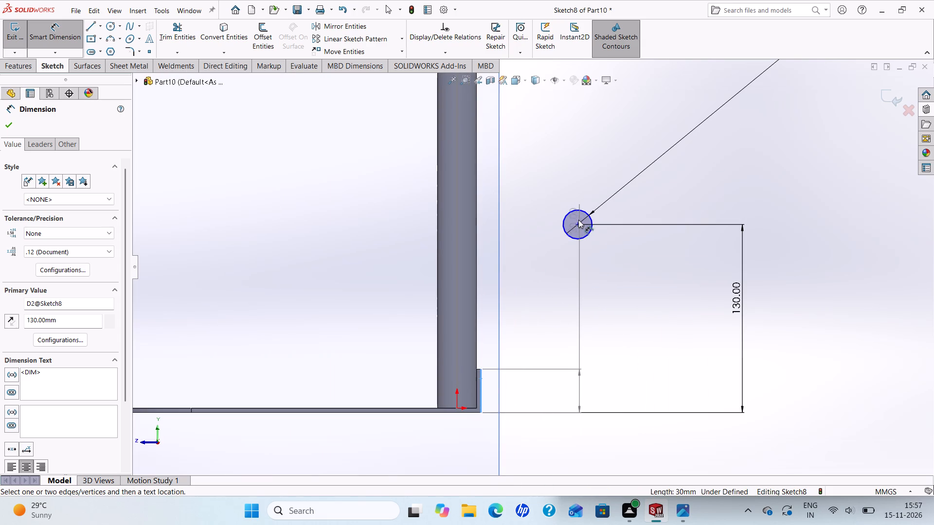
click(576, 225)
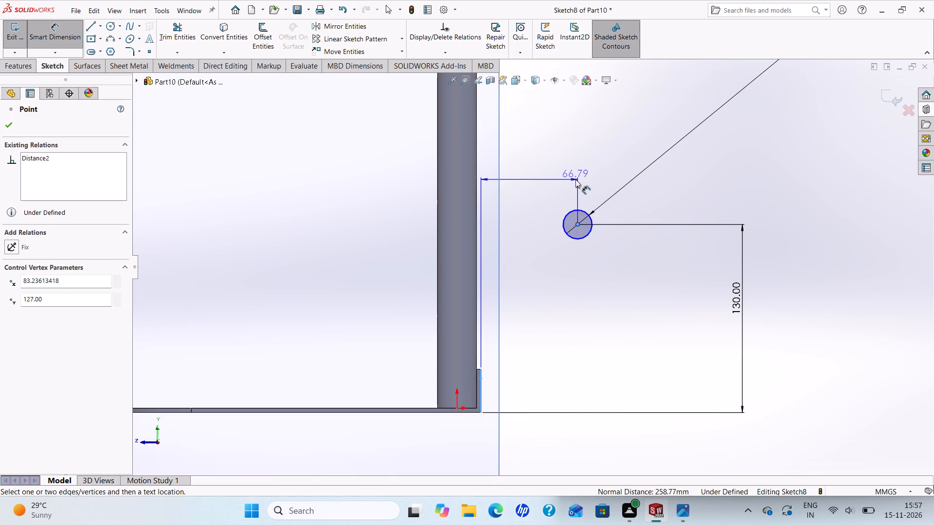
click(575, 178)
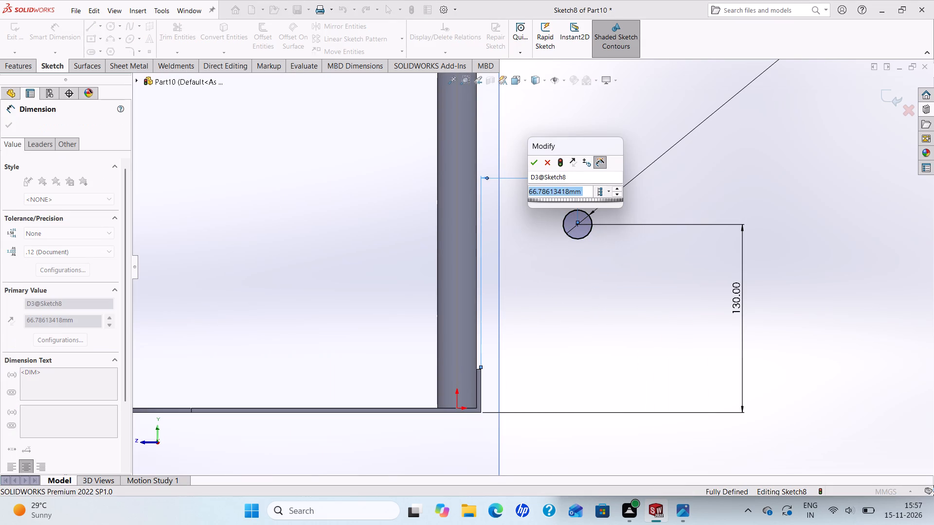
text(144)
key(Return)
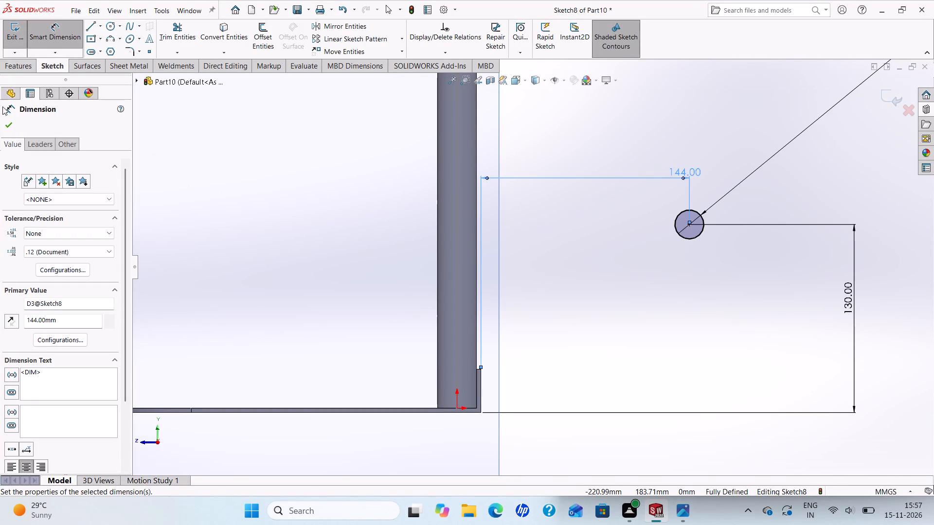
Extrude the 20 mm circle symmetrically about its sketch plane to a total depth of 630 mm, as a separate body.
click(6, 119)
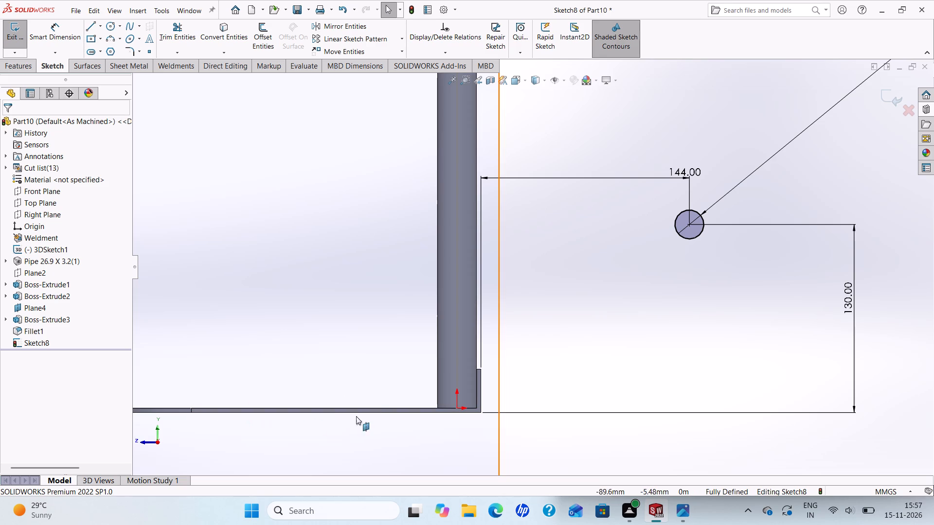
click(13, 65)
click(23, 39)
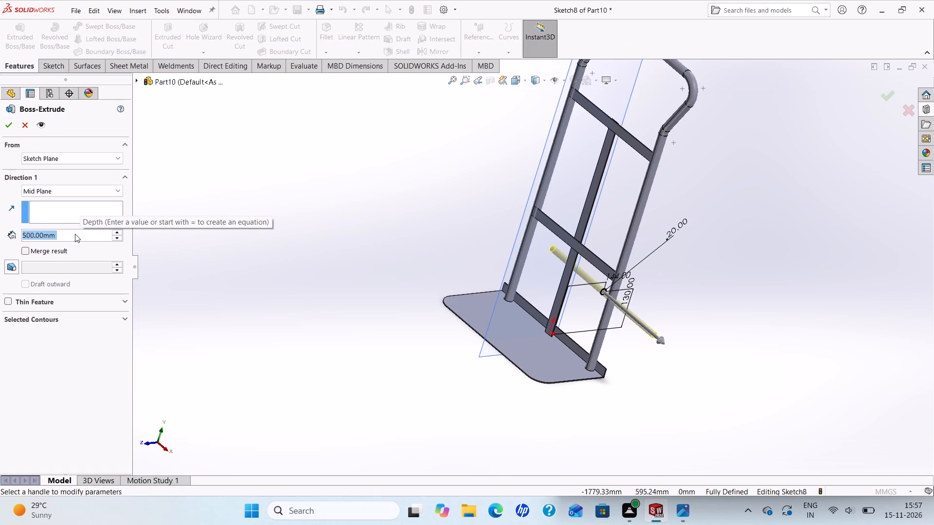
key(3)
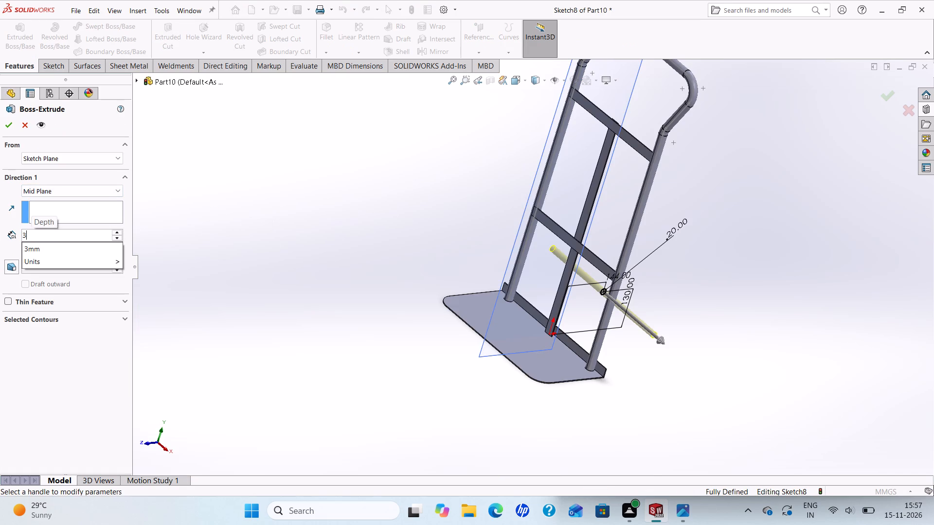
key(BackSpace)
text(630)
key(Return)
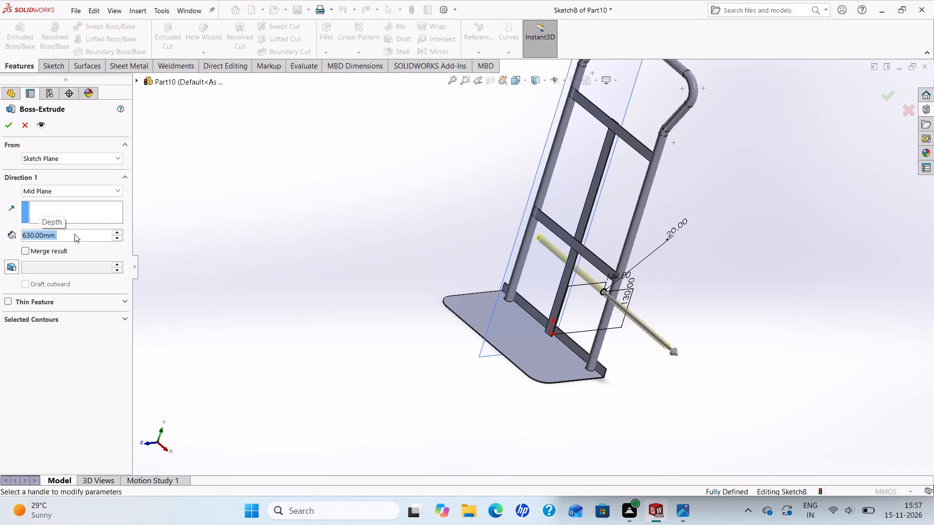
click(6, 126)
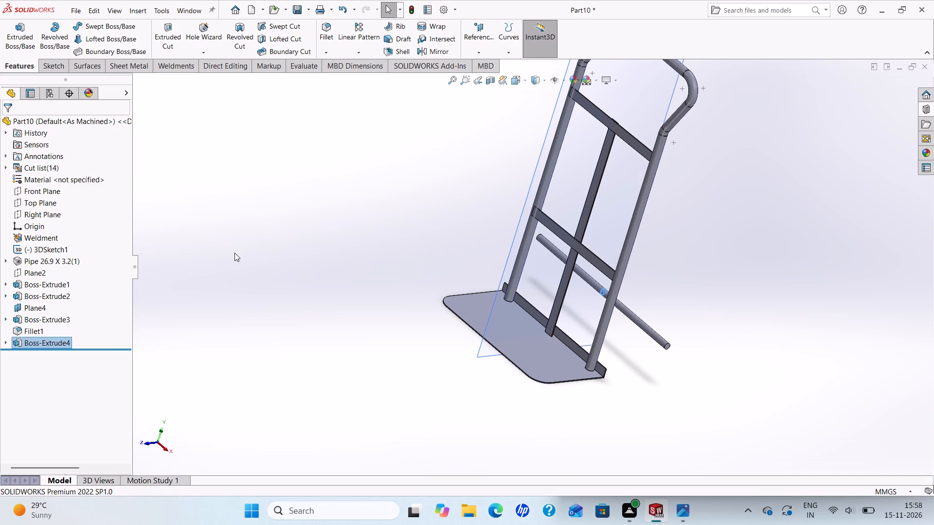
Create a reference plane offset 200 mm from Plane4.
middle_drag(235, 253, 271, 308)
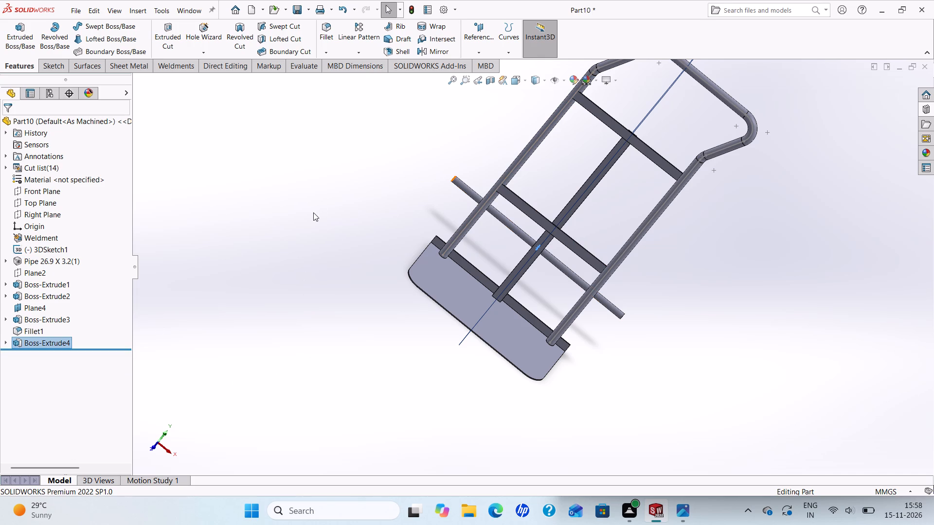
scroll(513, 162, up, 4)
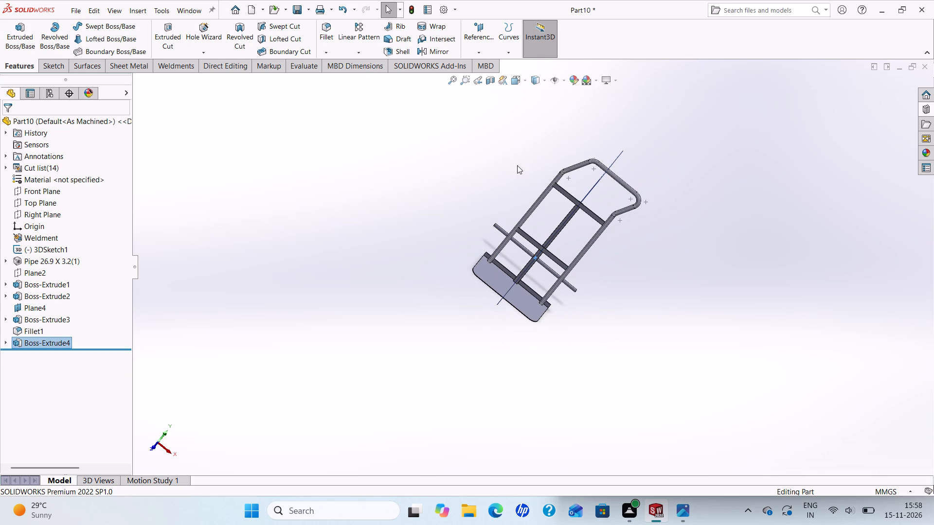
middle_drag(563, 191, 532, 148)
scroll(597, 247, down, 1)
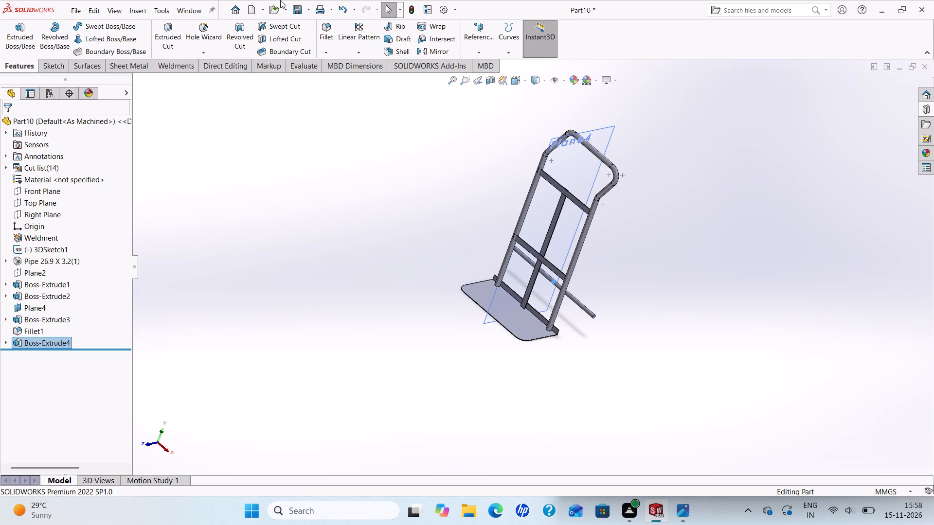
click(477, 55)
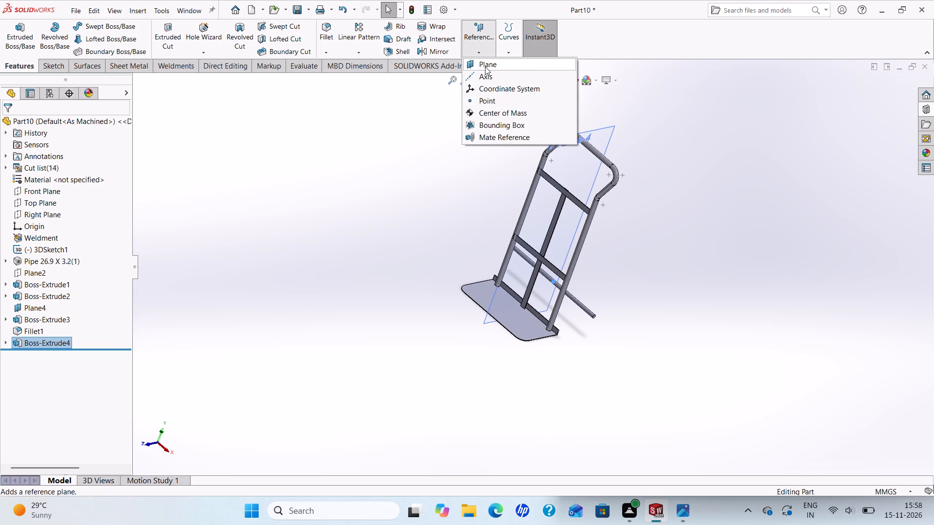
click(485, 67)
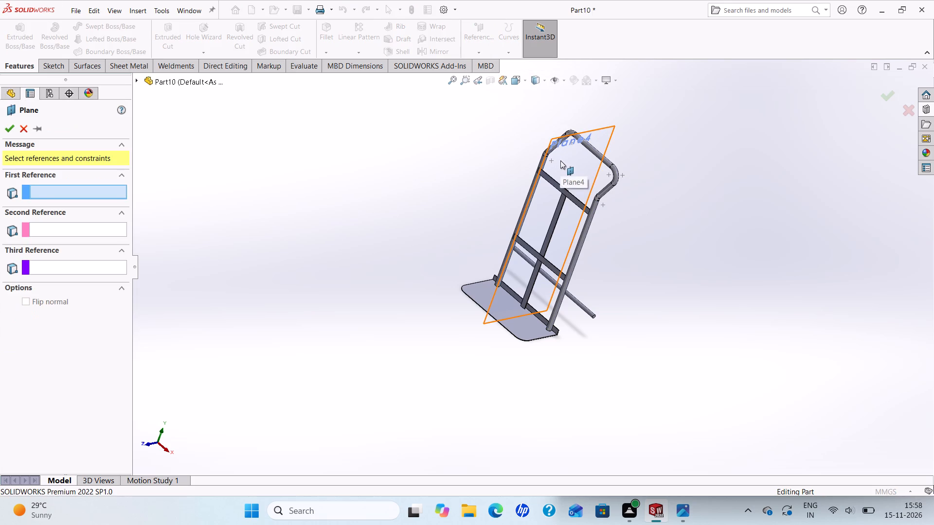
click(560, 160)
middle_drag(440, 246, 395, 206)
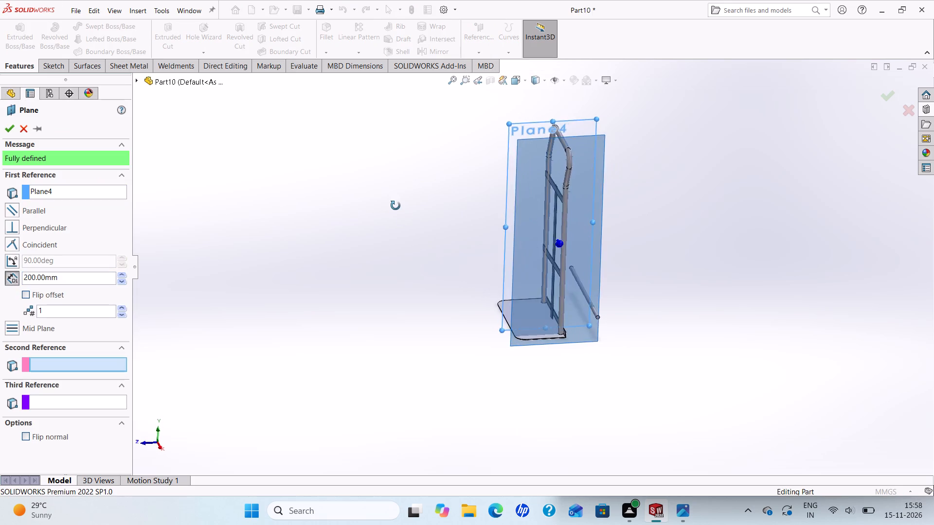
middle_drag(395, 206, 356, 247)
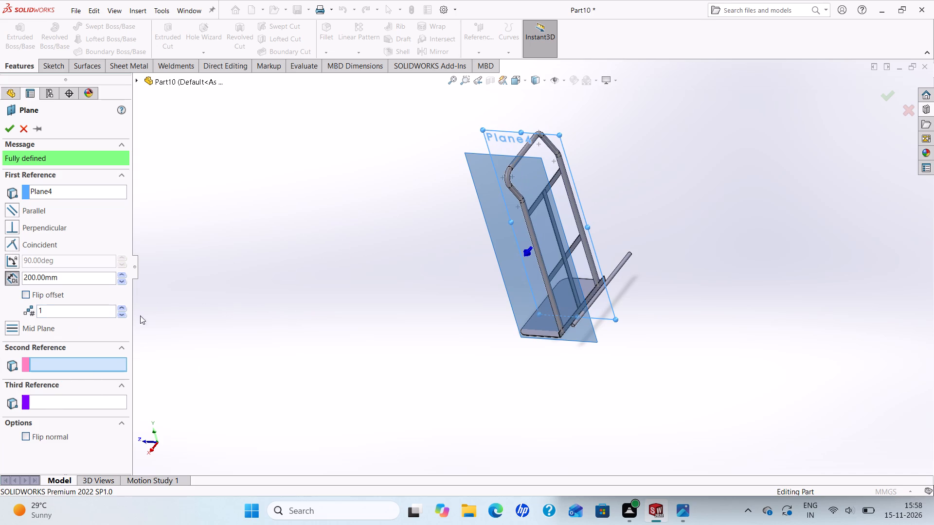
scroll(507, 272, up, 2)
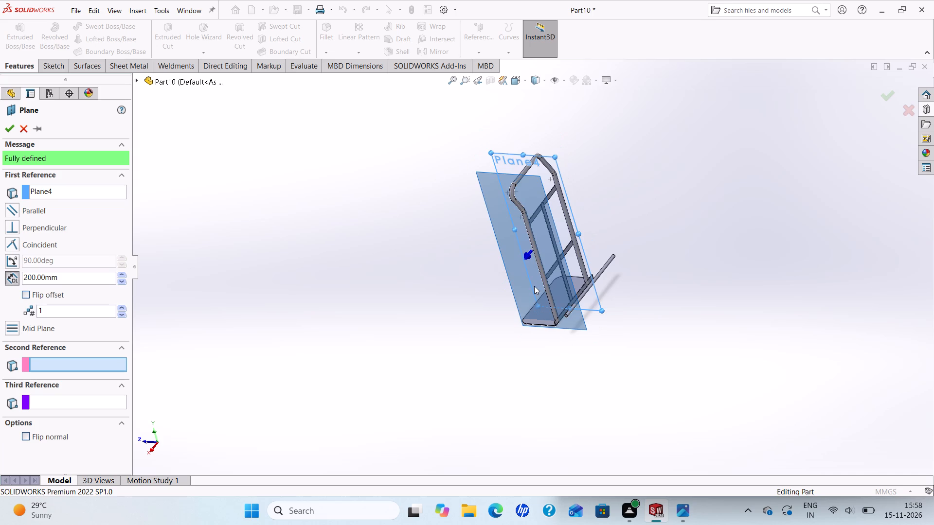
scroll(534, 286, down, 2)
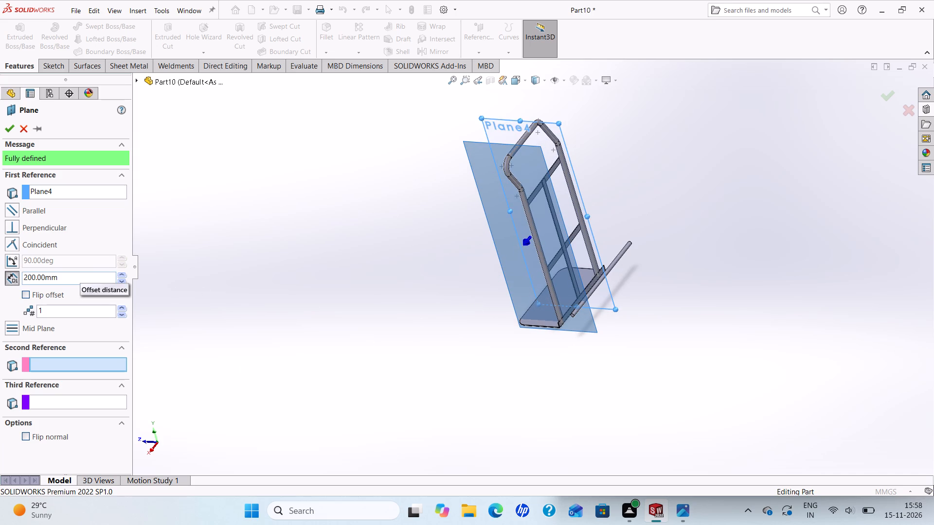
click(8, 133)
Start a sketch on the new offset plane and draw a horizontal construction line about 100 mm long from the rod's centre, away from the frame.
middle_drag(418, 282, 457, 253)
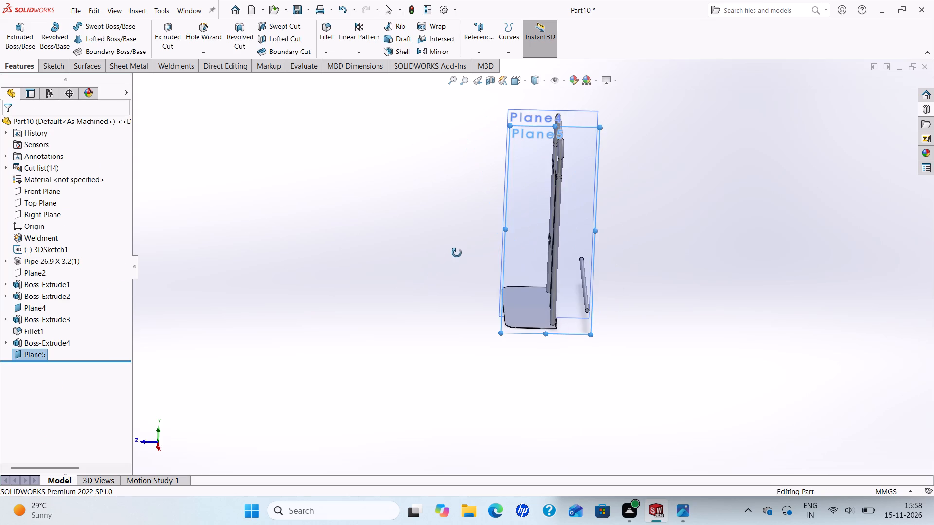
middle_drag(457, 253, 455, 234)
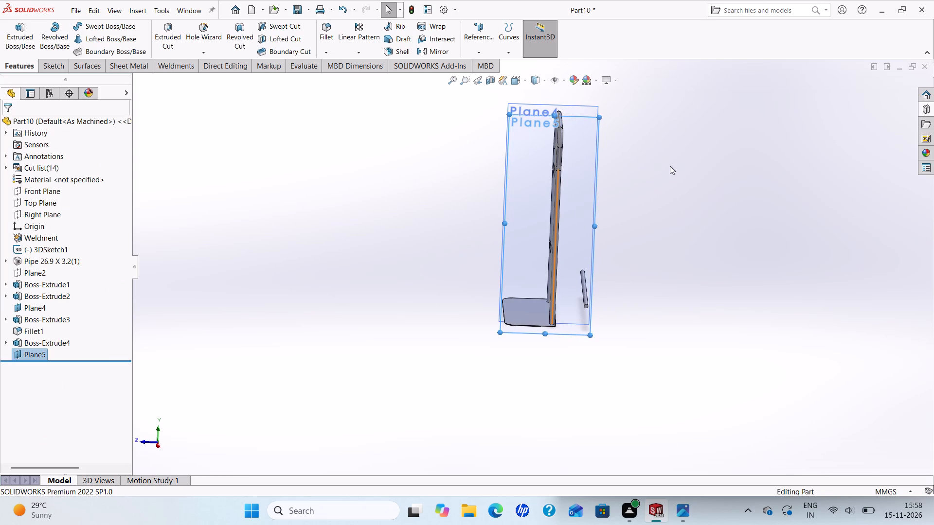
click(586, 141)
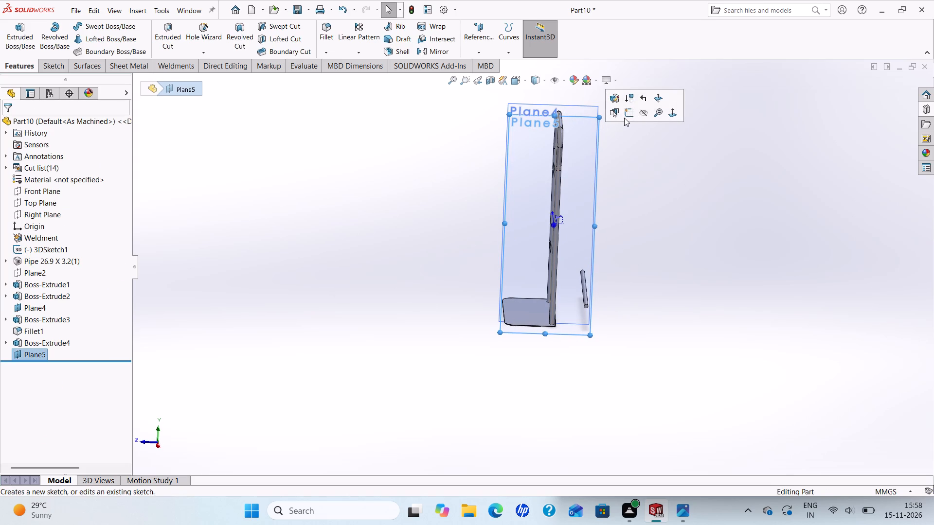
click(624, 117)
scroll(598, 173, up, 2)
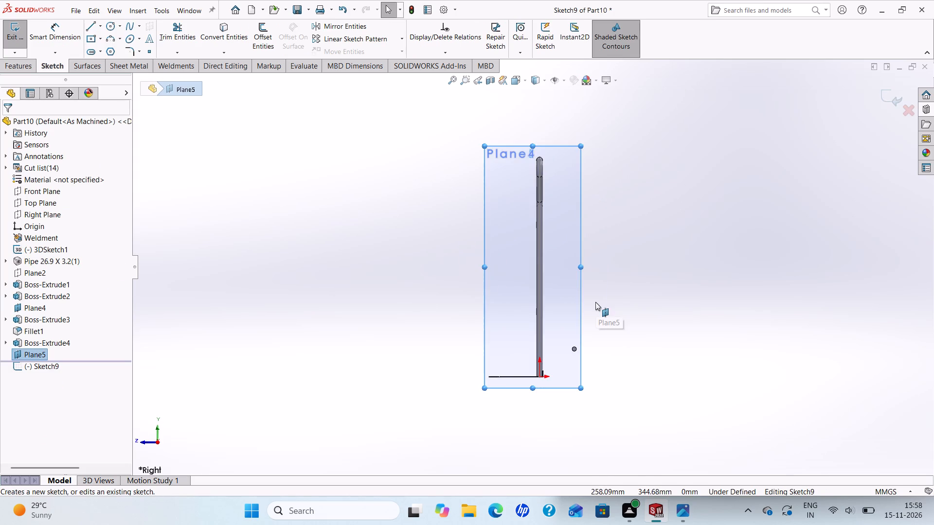
scroll(595, 302, up, 2)
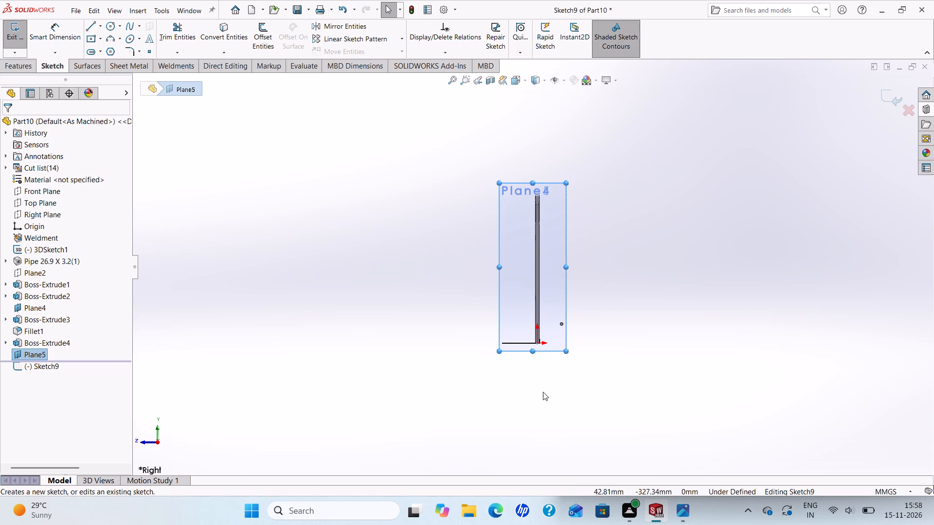
click(110, 25)
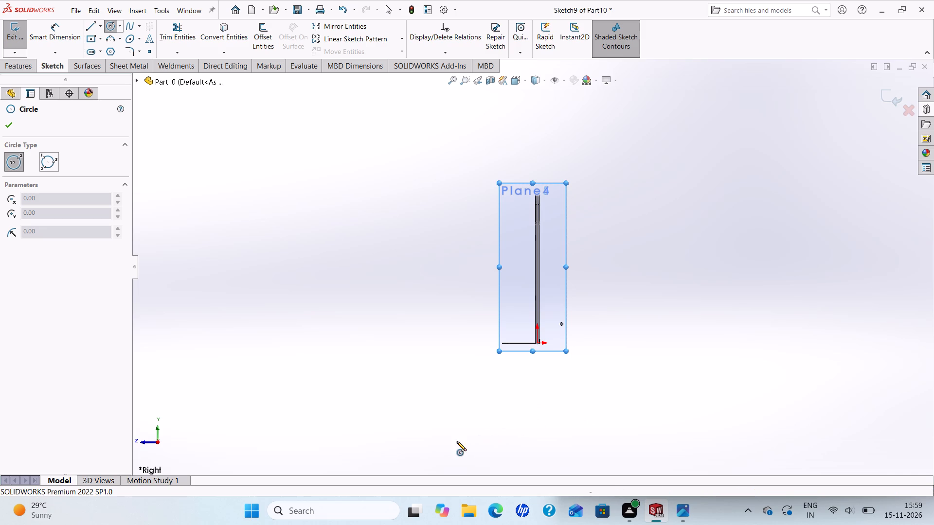
click(90, 25)
scroll(556, 318, down, 5)
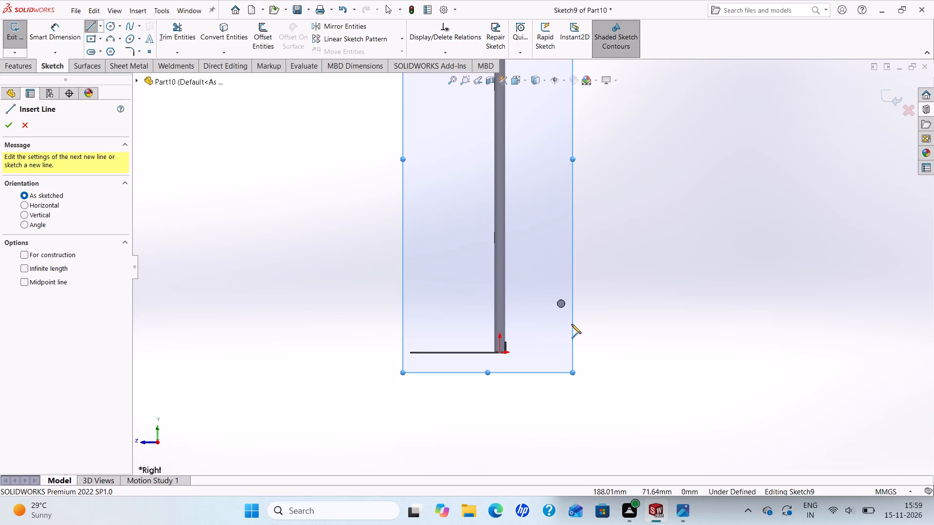
scroll(572, 324, down, 4)
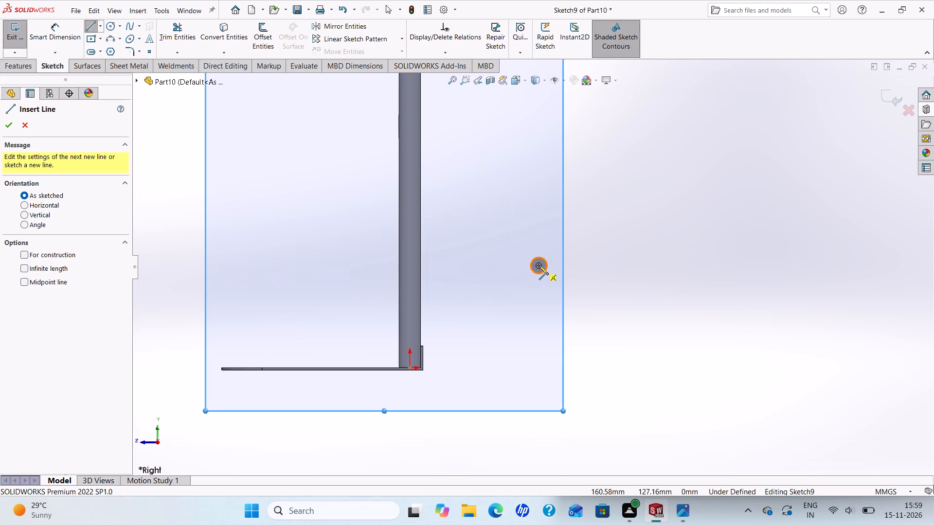
click(539, 265)
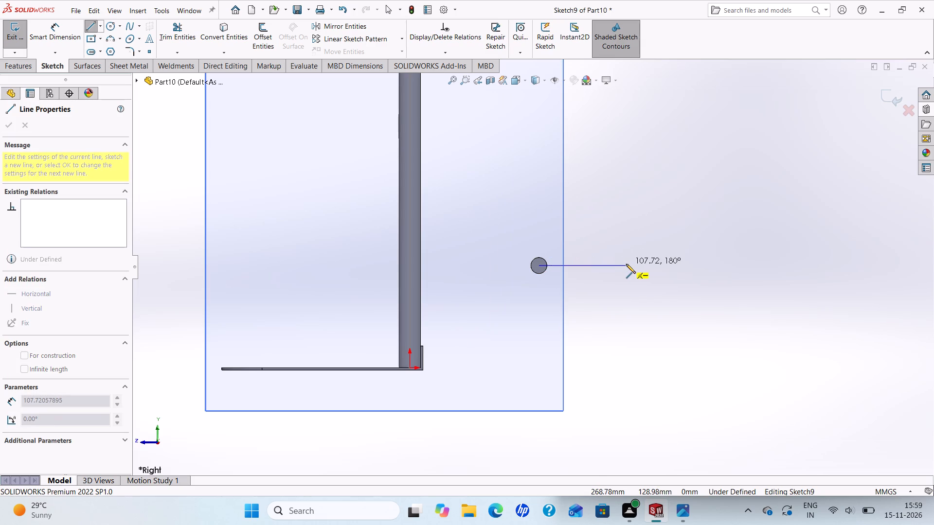
click(619, 264)
right_click(619, 264)
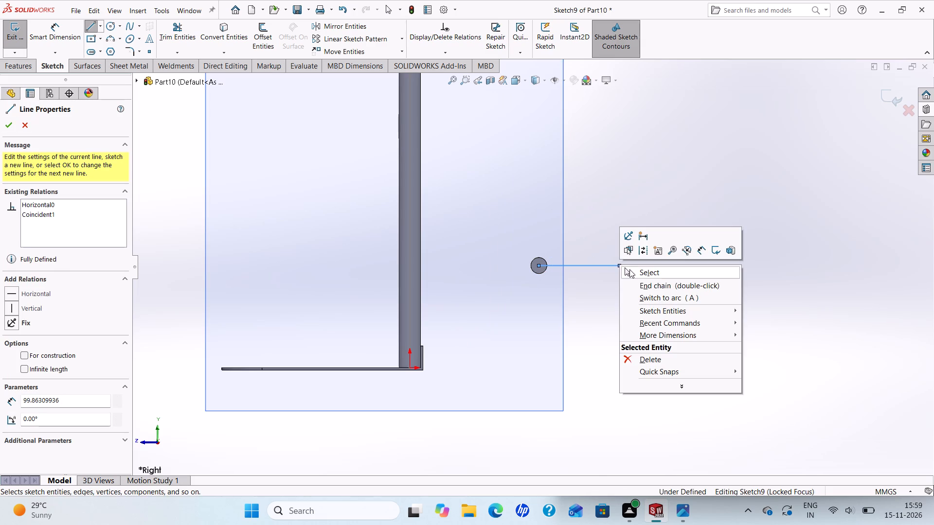
click(629, 269)
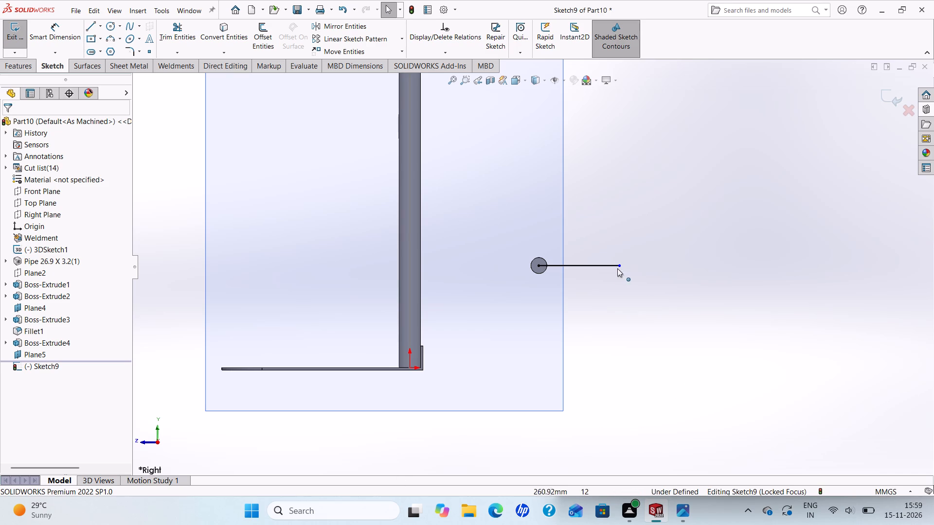
click(600, 267)
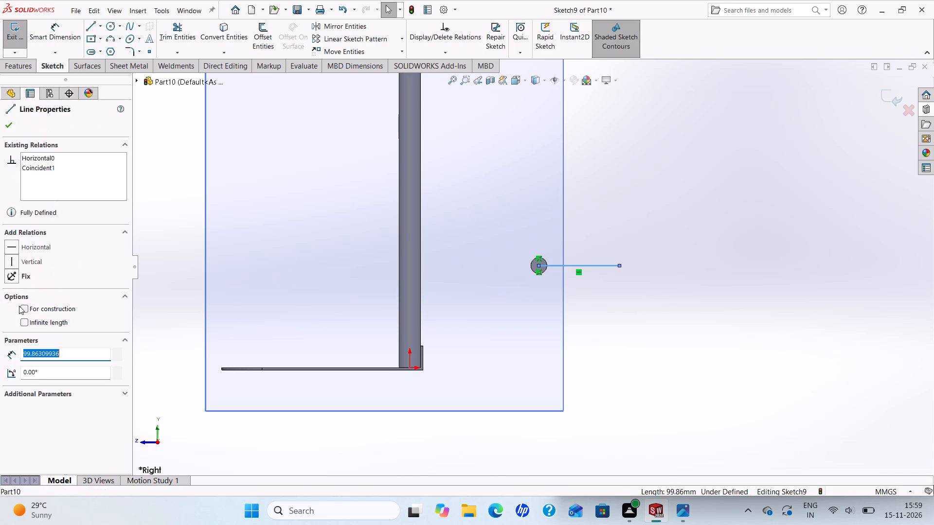
click(22, 308)
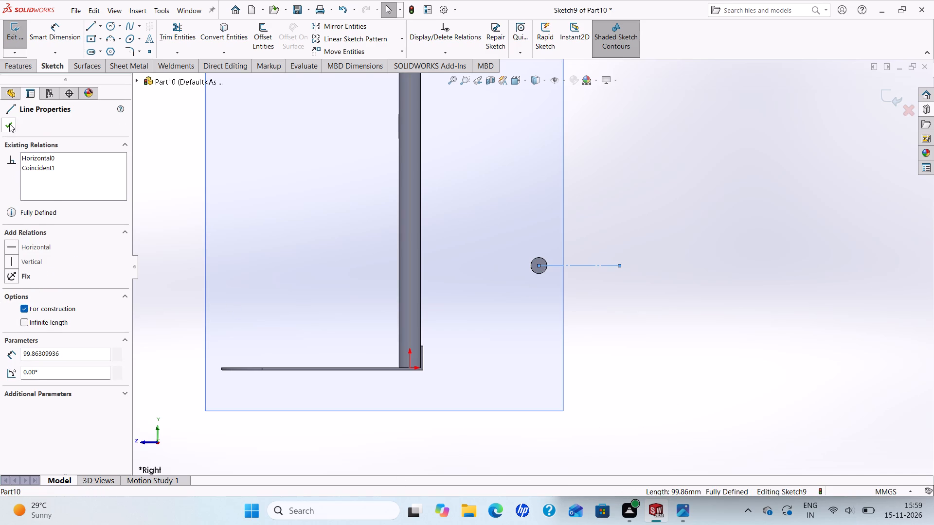
click(9, 123)
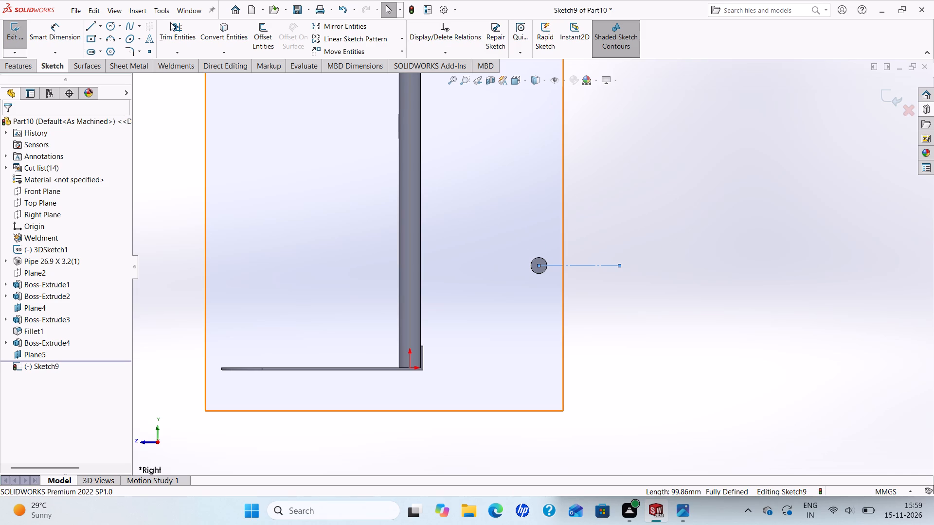
Draw a horizontal centerline about 148 mm long from the rod's centre to the near edge of the frame pipe.
click(100, 24)
click(100, 48)
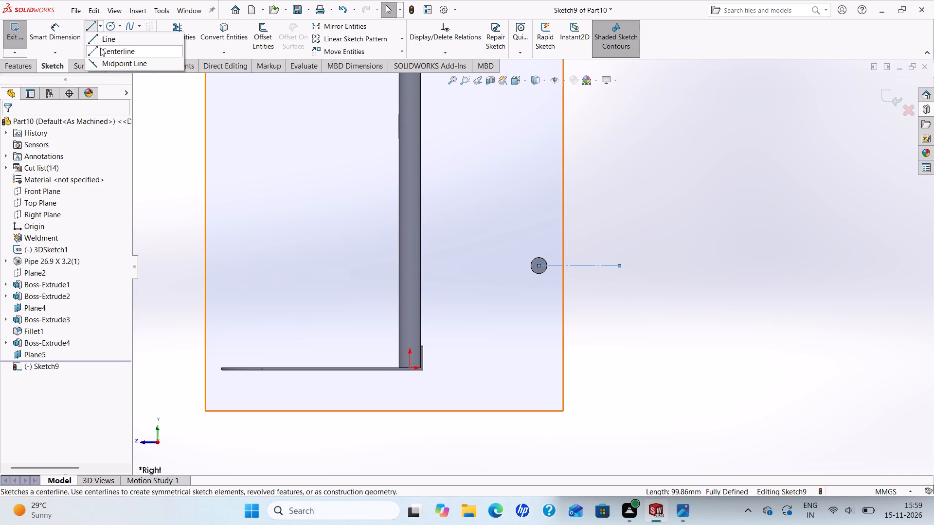
click(538, 265)
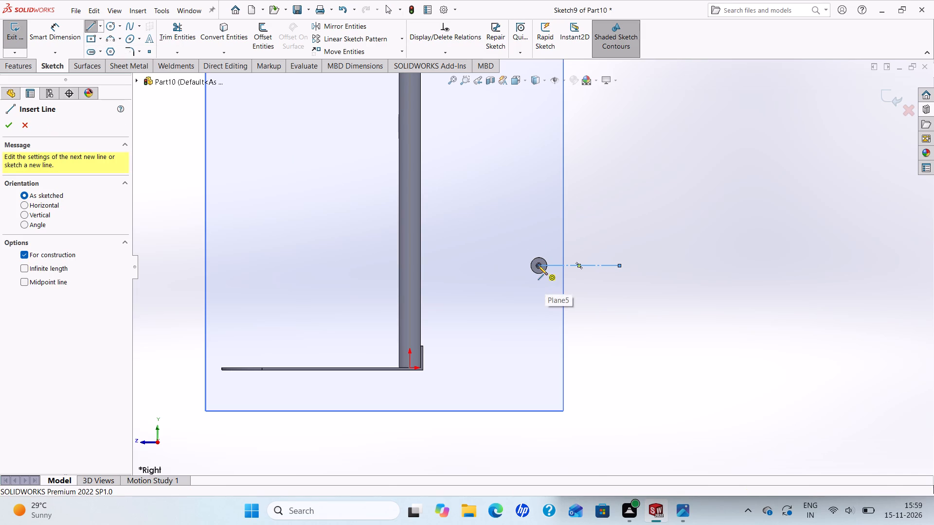
click(420, 263)
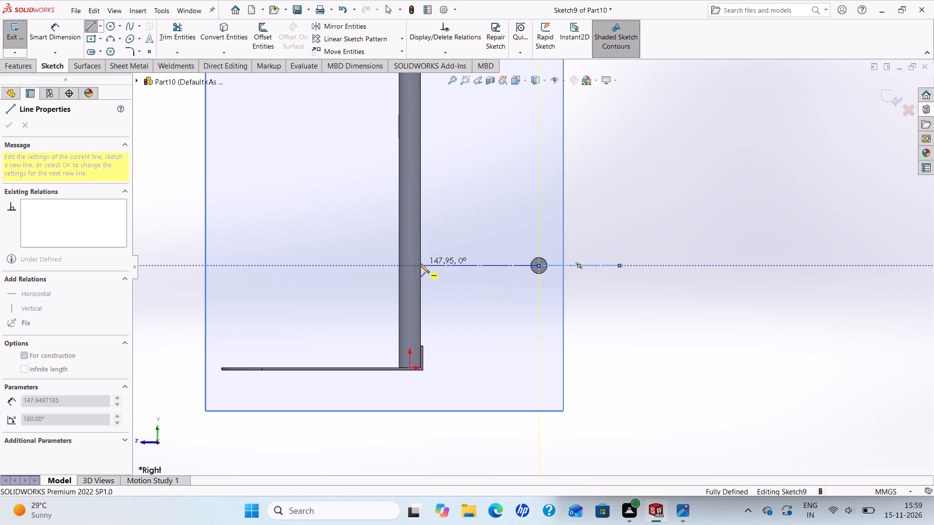
right_click(420, 263)
click(456, 270)
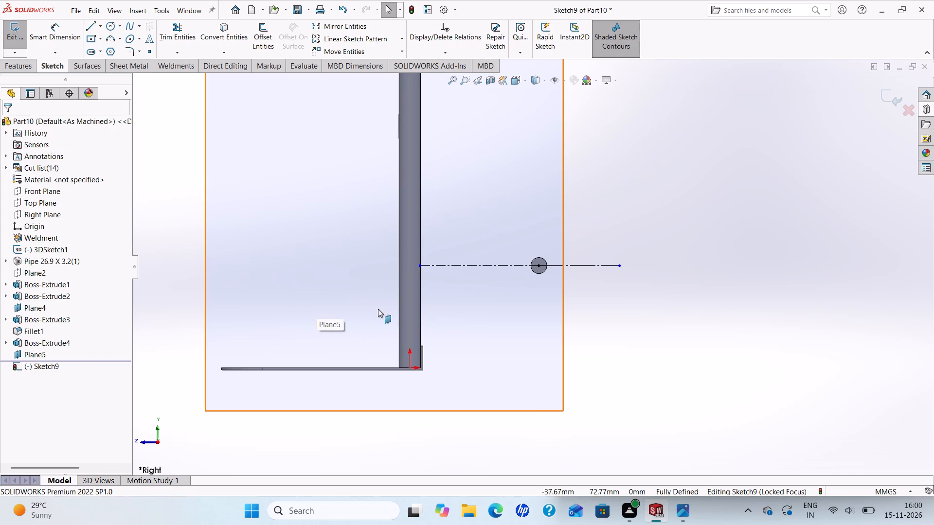
Draw a sloping line about 193 mm long from the construction line just beyond the rod up to the frame pipe's near edge.
click(92, 23)
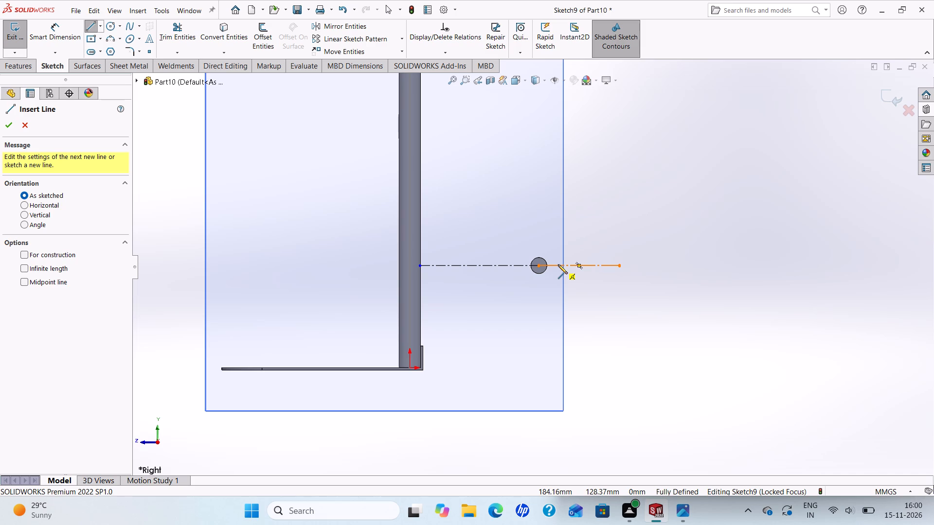
click(558, 264)
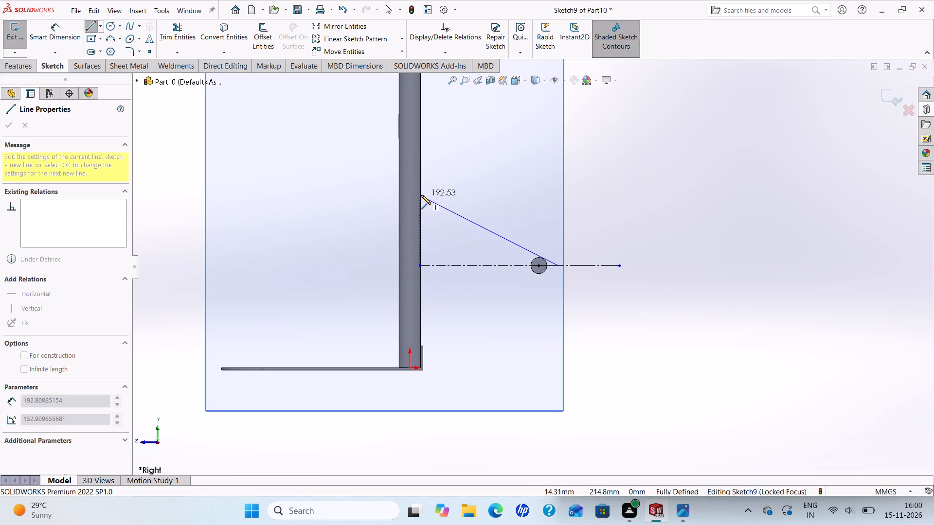
click(421, 195)
right_click(421, 195)
click(448, 205)
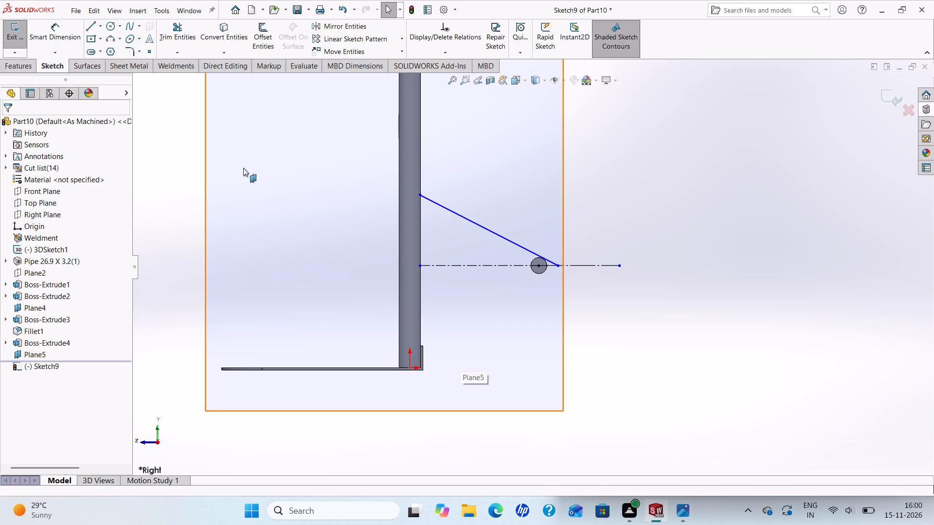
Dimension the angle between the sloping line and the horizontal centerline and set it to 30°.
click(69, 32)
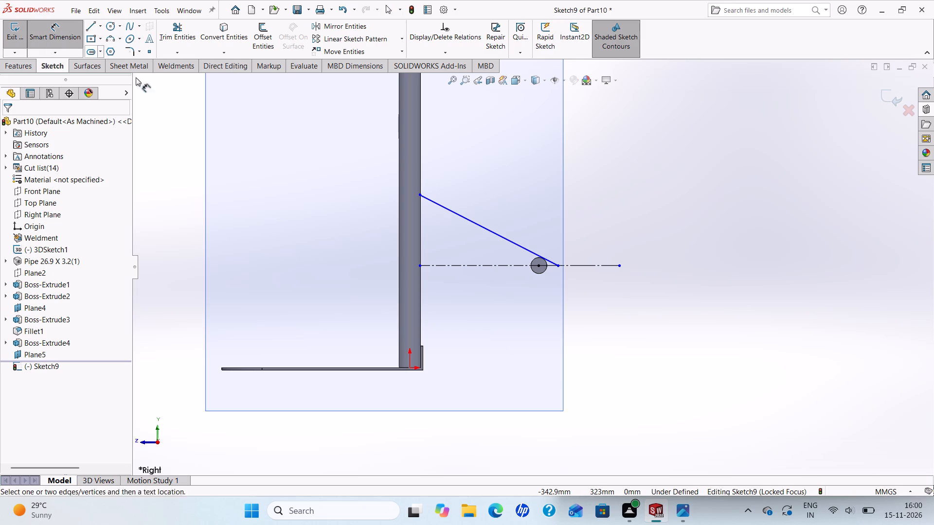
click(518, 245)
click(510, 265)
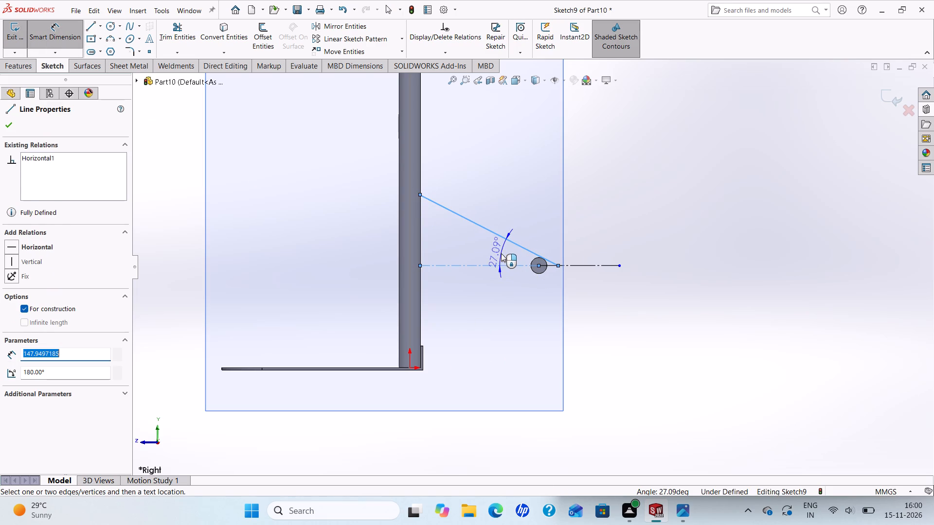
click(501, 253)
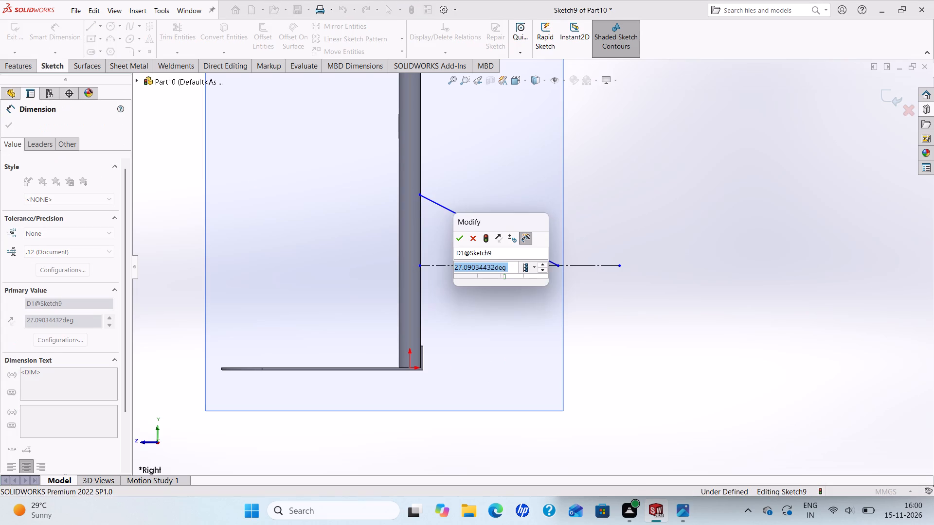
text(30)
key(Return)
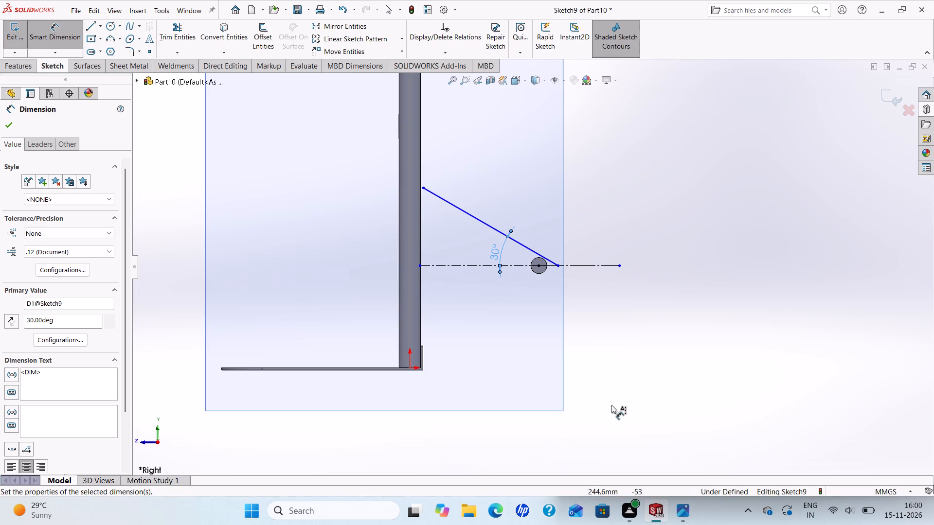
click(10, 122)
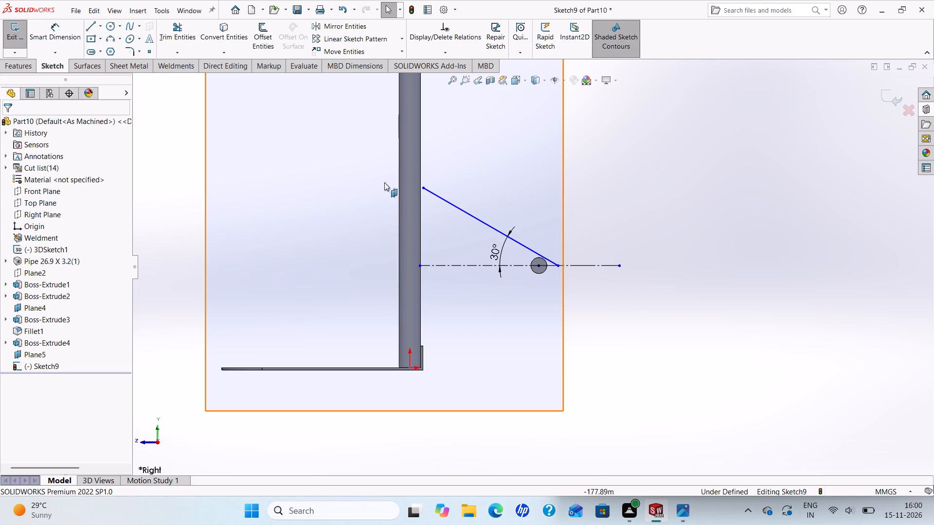
Delete the sloping line between the frame pipe and the rod, together with its angle dimension.
click(459, 207)
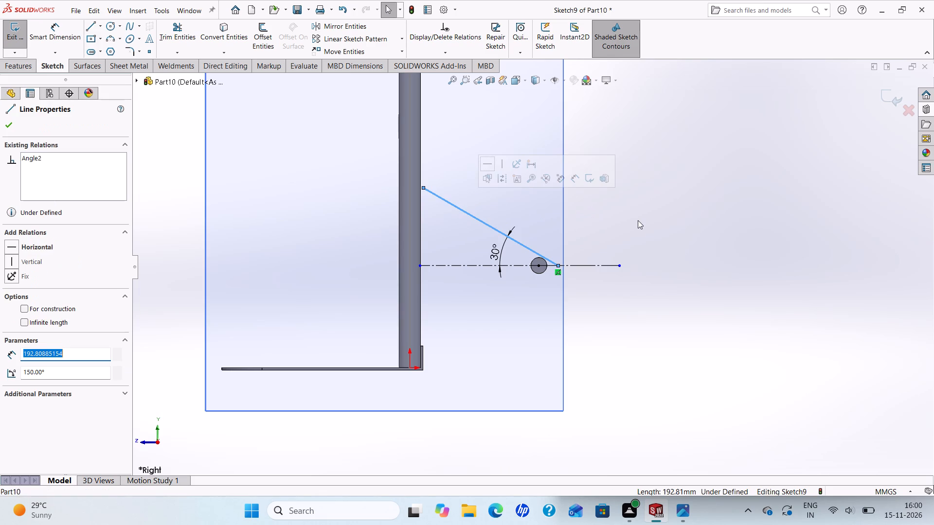
key(Delete)
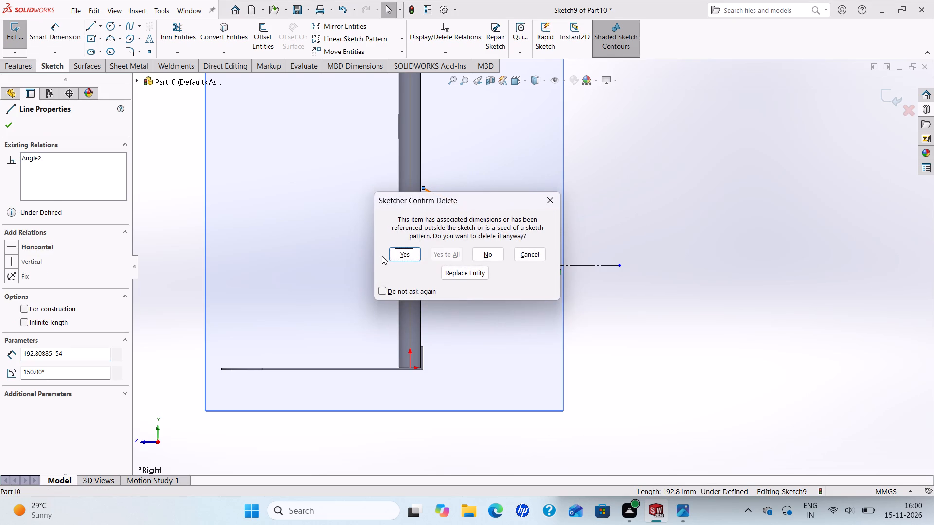
click(407, 254)
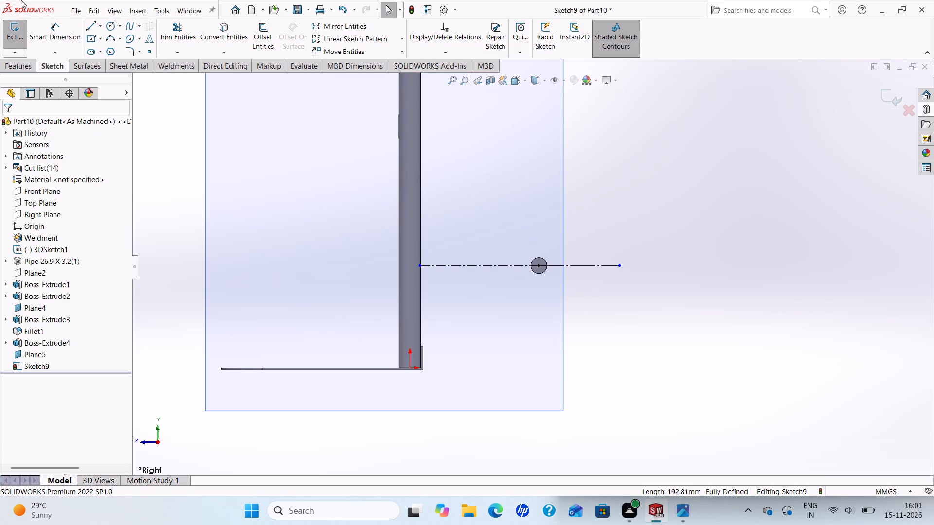
Draw a new sloping line about 185 mm long from the construction line just beyond the rod to the frame pipe's near edge.
click(88, 26)
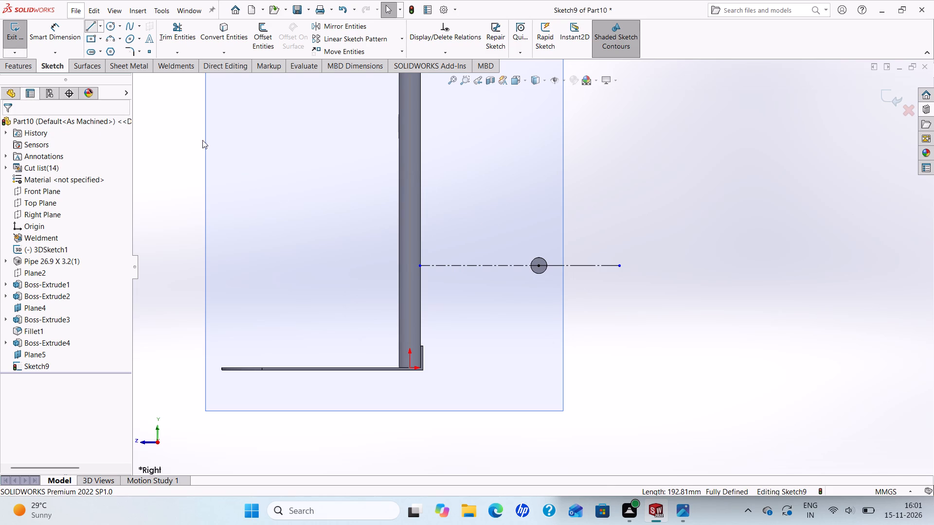
click(555, 265)
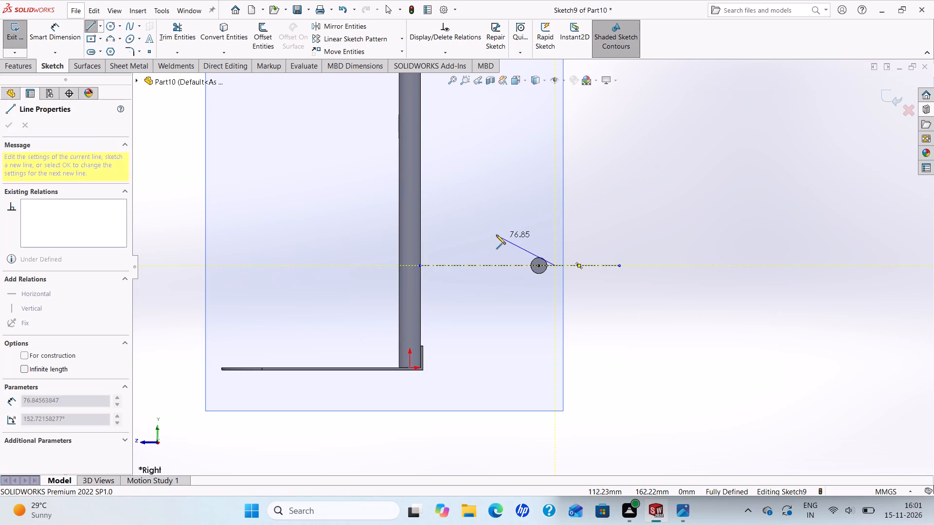
click(420, 202)
right_click(420, 202)
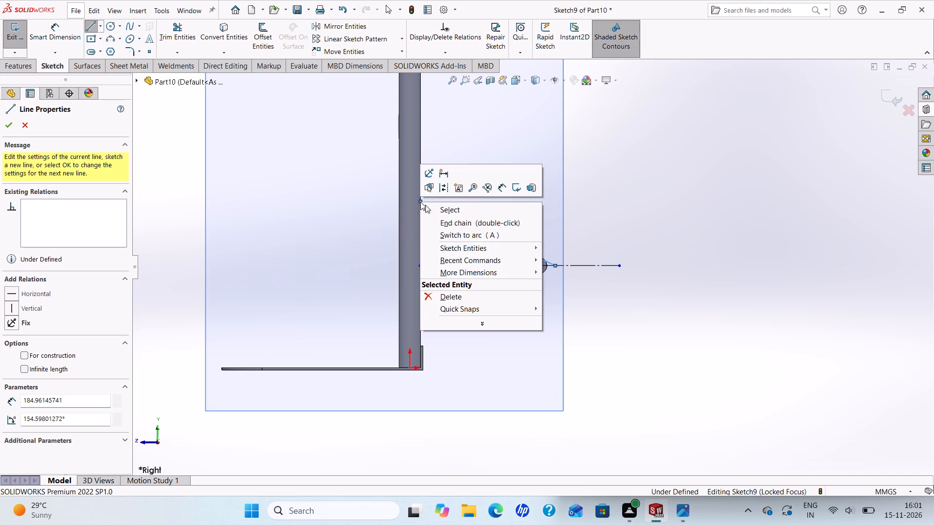
click(432, 206)
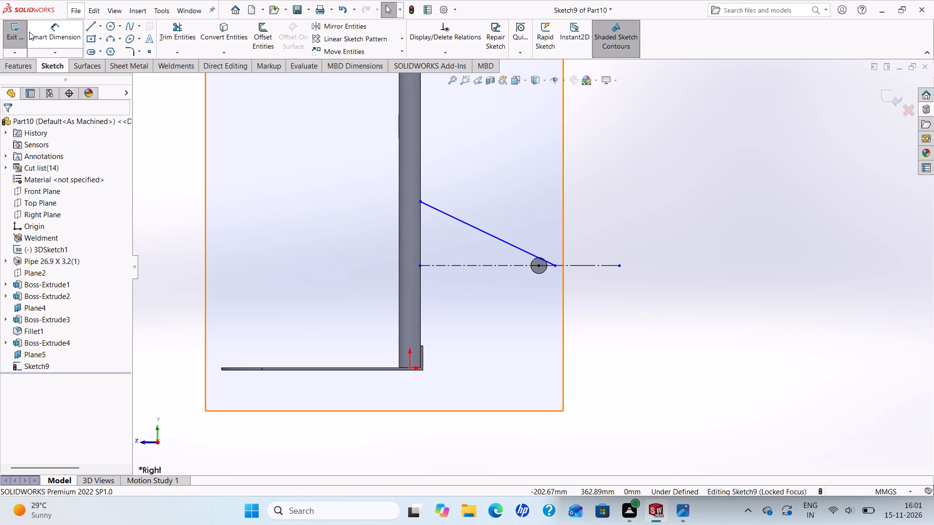
Dimension the angle between the new sloping line and the horizontal centerline and set it to 37°.
click(49, 27)
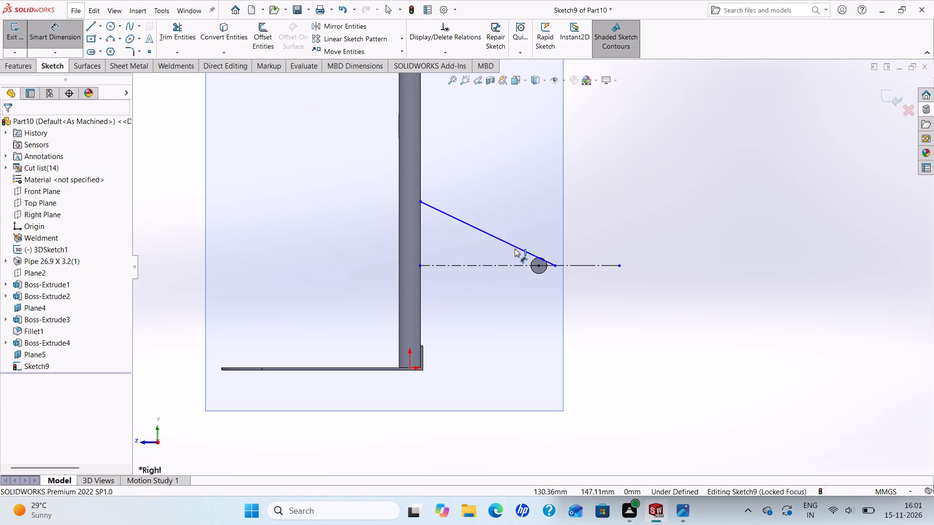
click(515, 248)
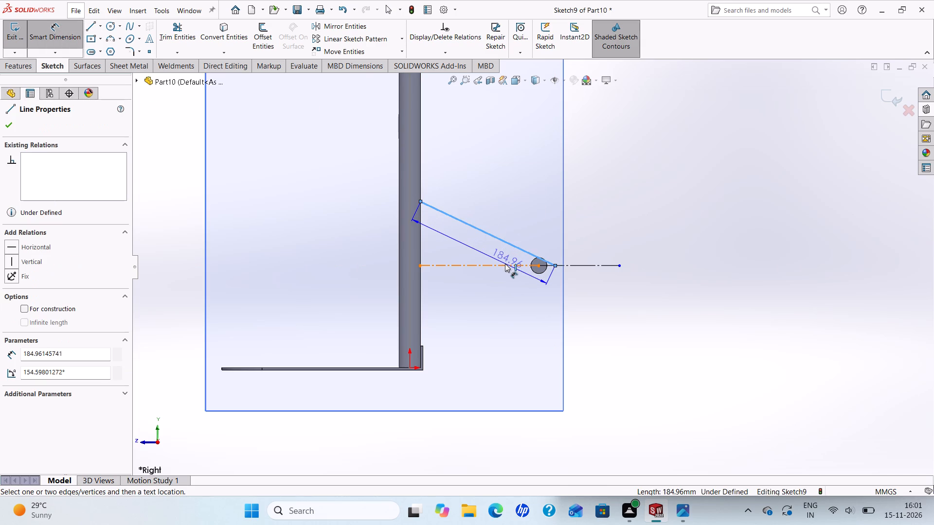
click(505, 263)
click(487, 247)
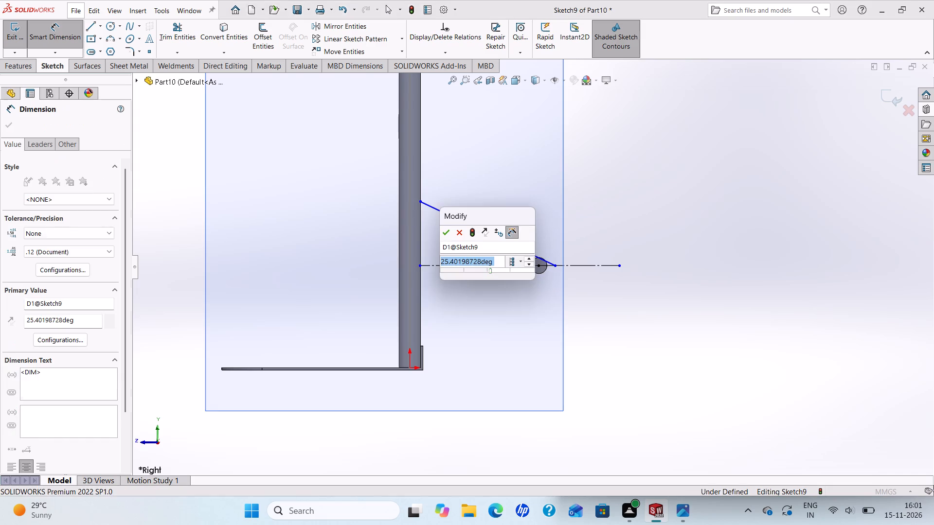
text(37)
key(Return)
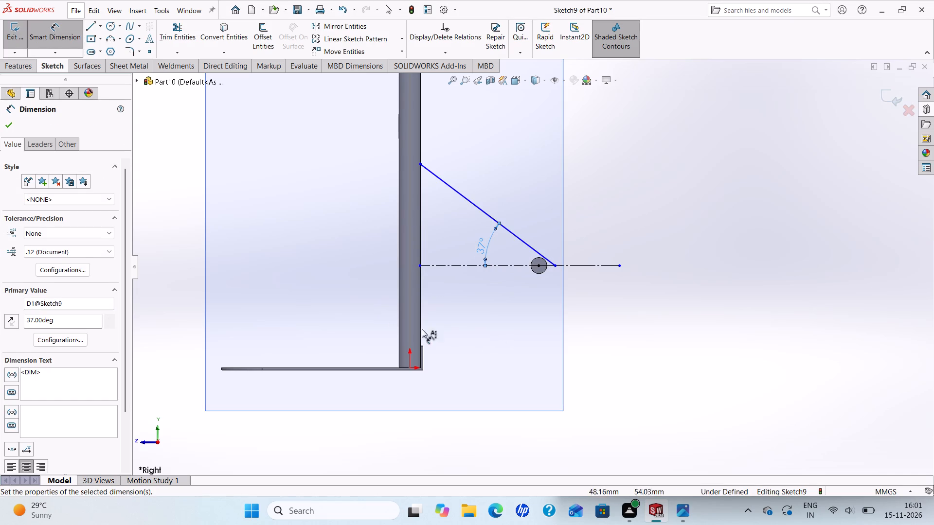
click(9, 122)
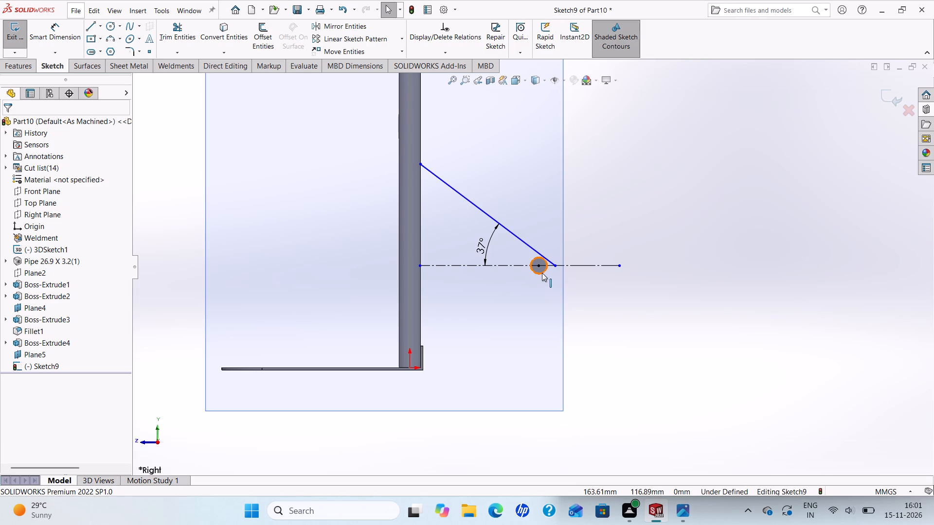
Make the sloping line tangent to the circular edge of the axle rod.
ctrl+click(551, 262)
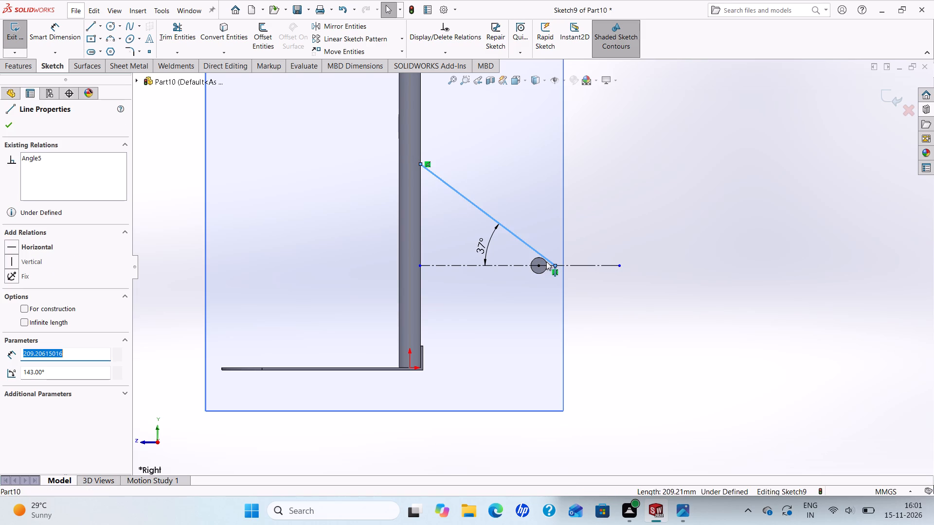
ctrl+click(545, 262)
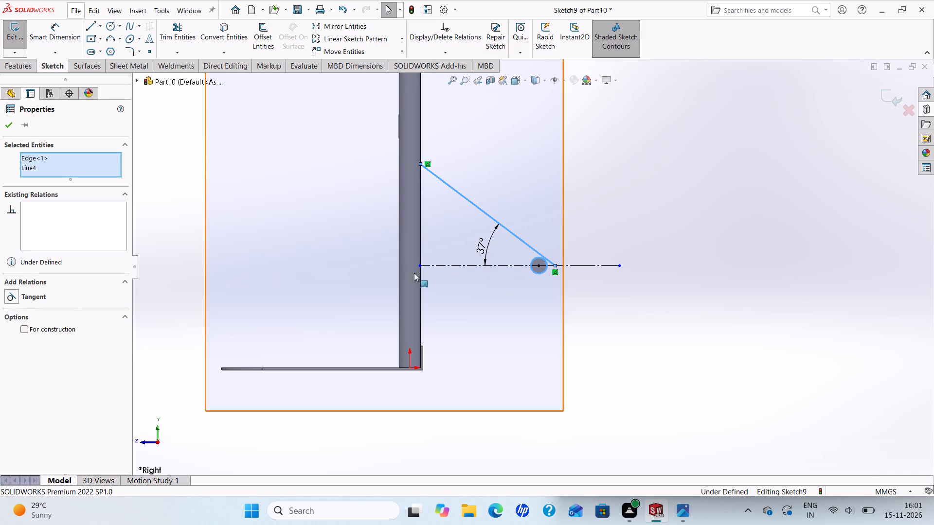
click(7, 297)
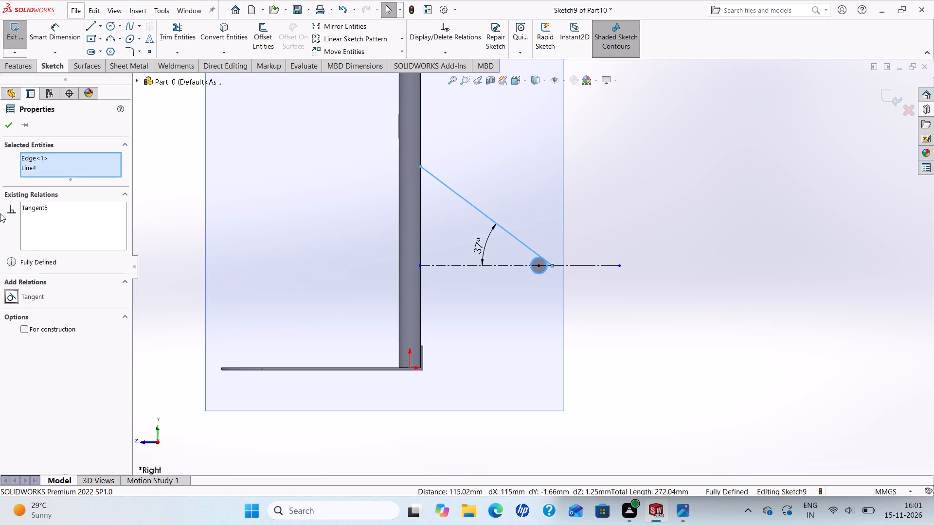
click(7, 129)
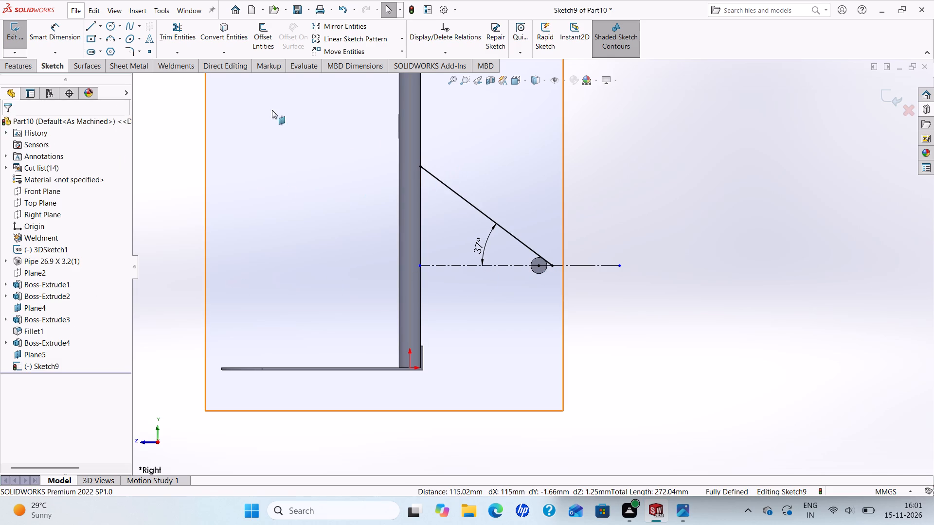
Mirror the sloping line about the horizontal centerline, keeping the original as a copy.
click(342, 26)
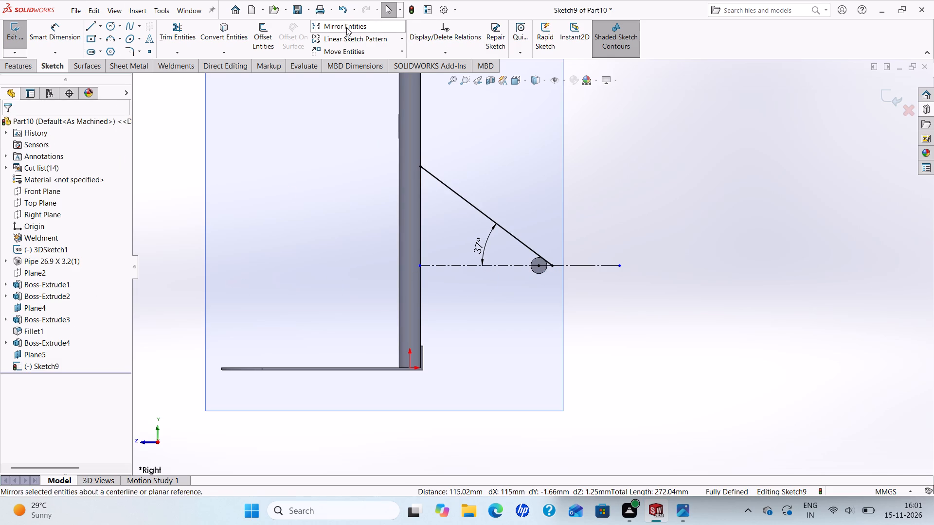
click(472, 206)
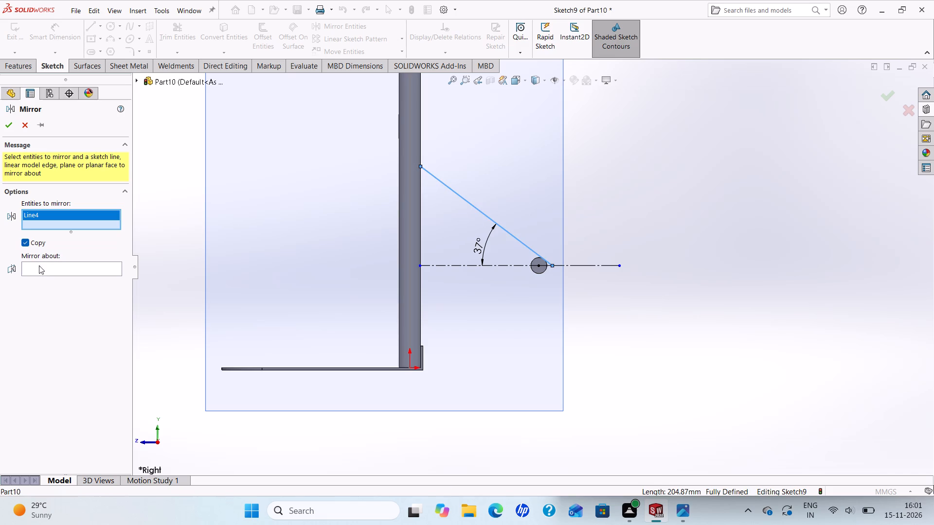
click(44, 265)
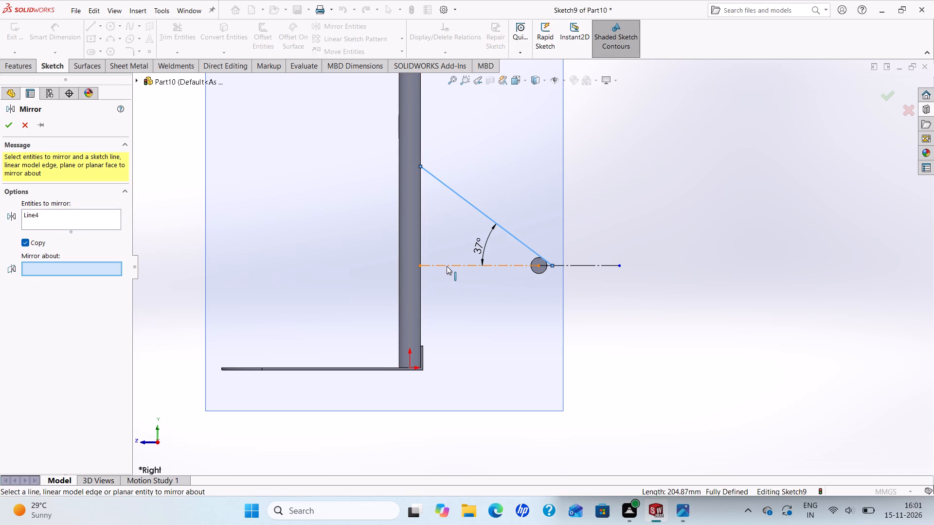
click(447, 266)
click(9, 124)
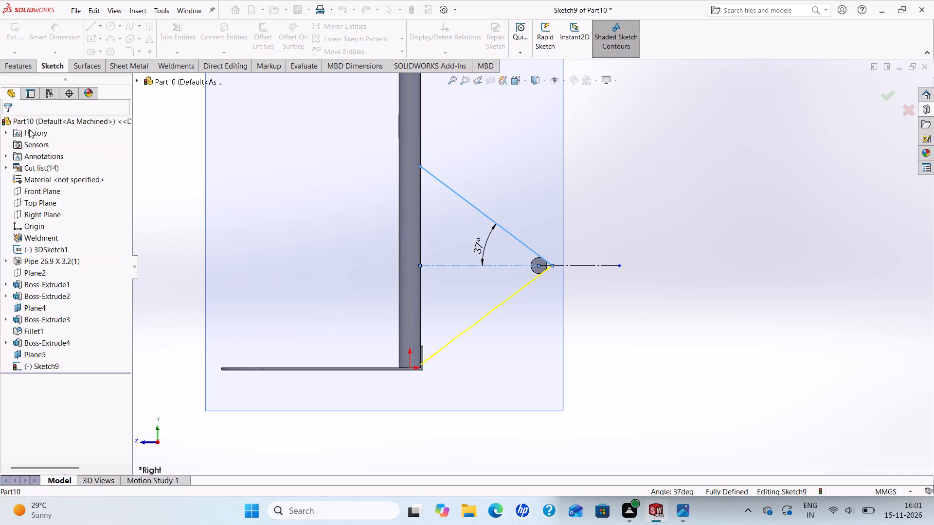
Offset the V-shaped chain of two sloping lines 5 mm outward, away from the rod, with the direction reversed.
click(268, 36)
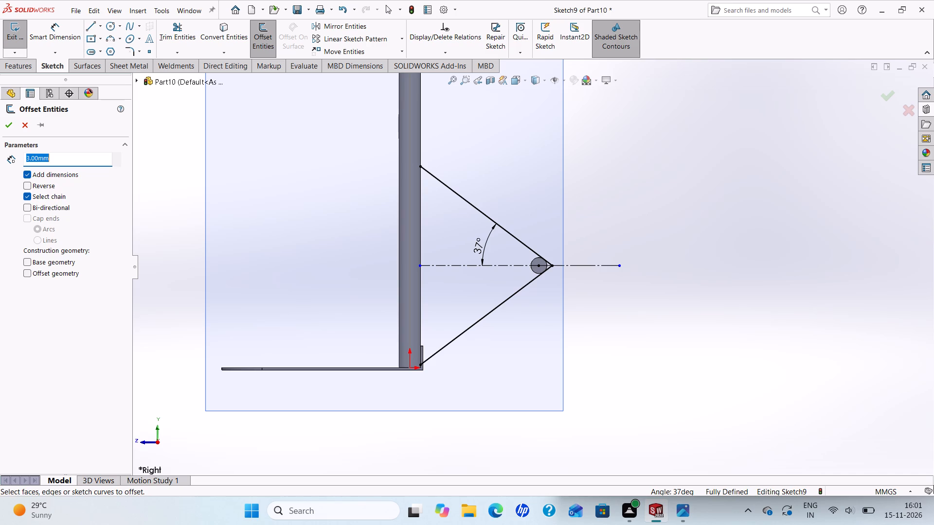
key(5)
key(Return)
click(509, 300)
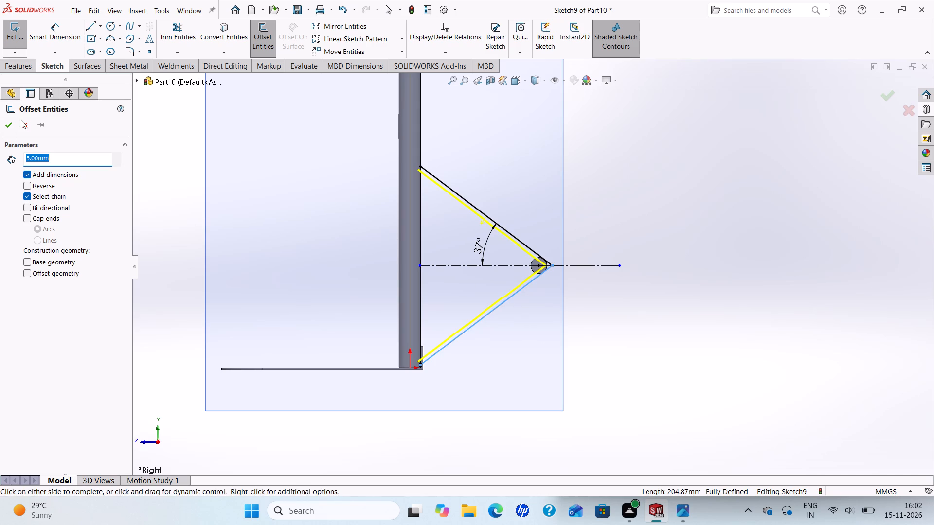
click(29, 183)
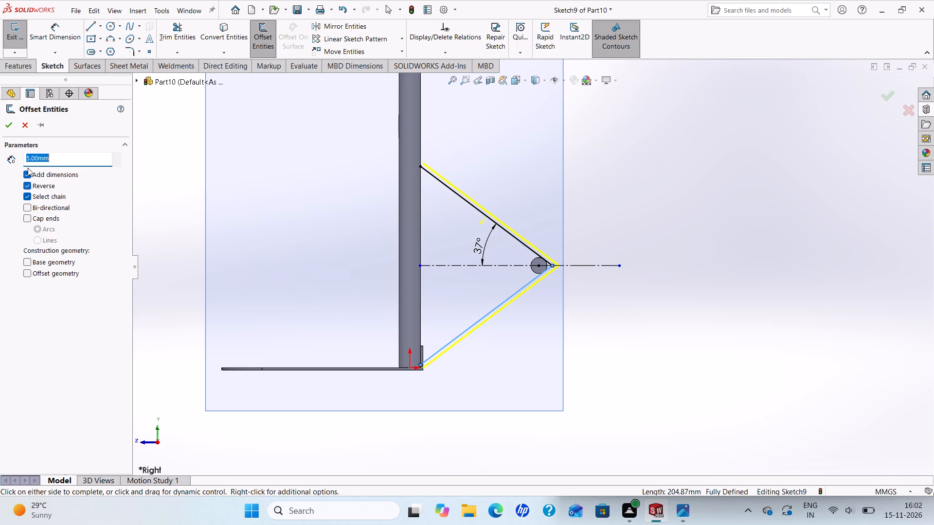
click(3, 125)
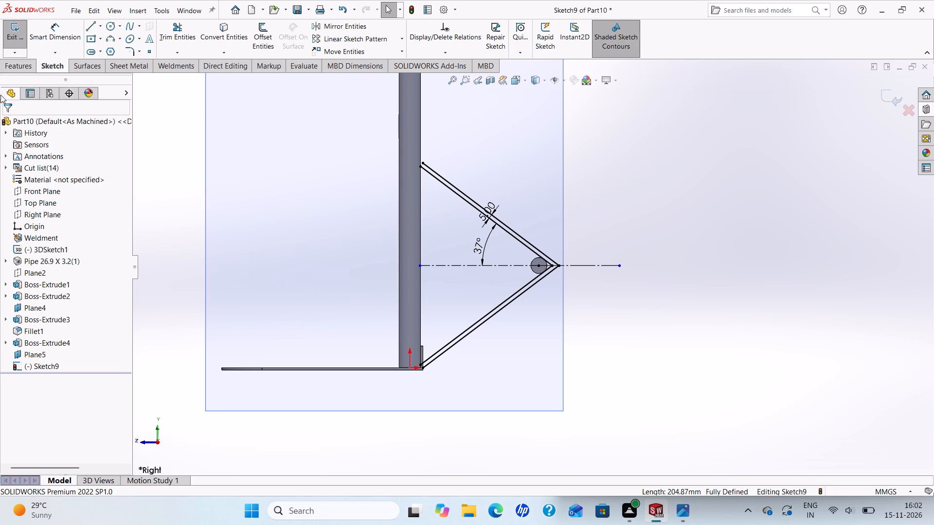
Close the lower end of the bracket profile with a 5 mm line joining the inner and outer sloping lines near the bottom plate.
click(87, 28)
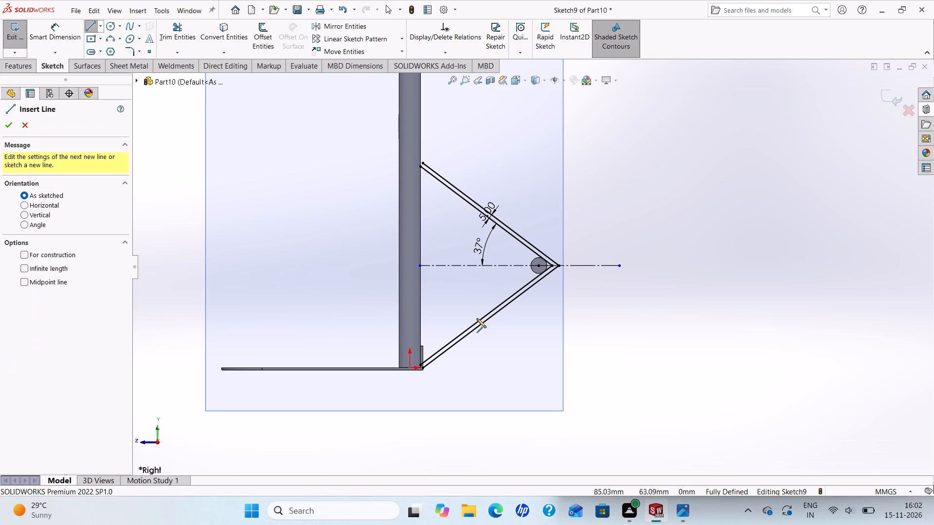
scroll(444, 345, down, 9)
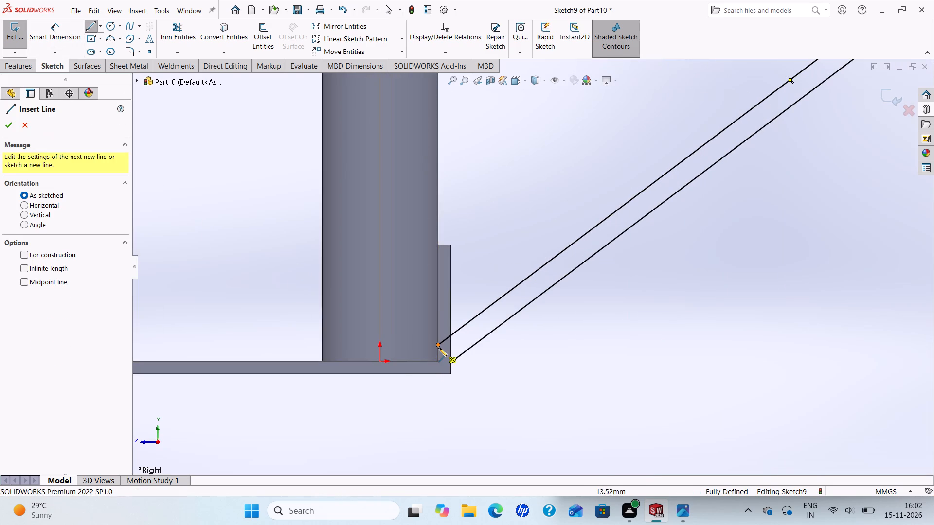
click(437, 347)
click(448, 365)
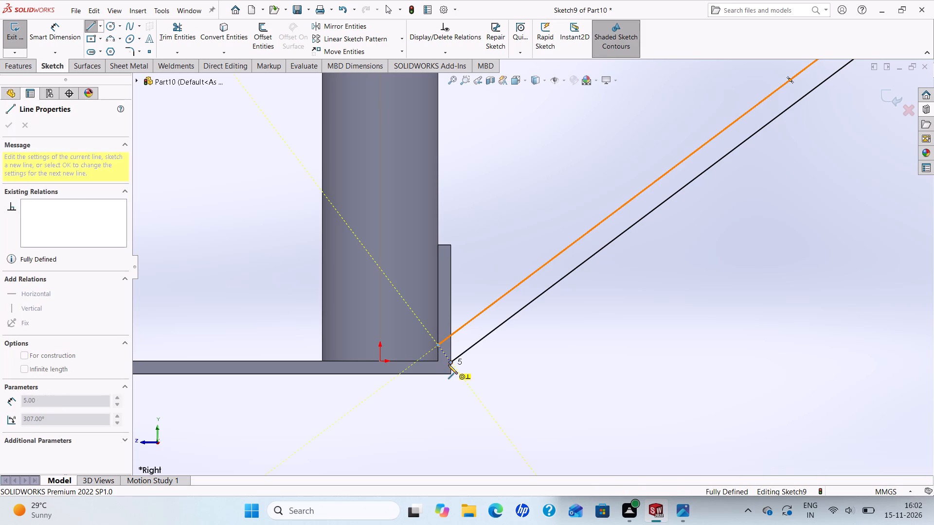
right_click(448, 365)
click(470, 370)
scroll(468, 336, up, 4)
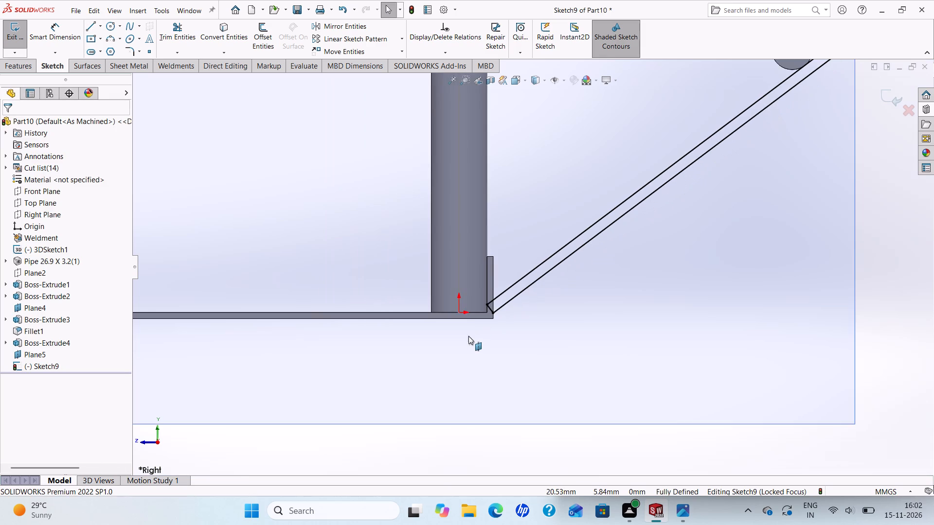
scroll(505, 263, up, 4)
scroll(559, 227, down, 3)
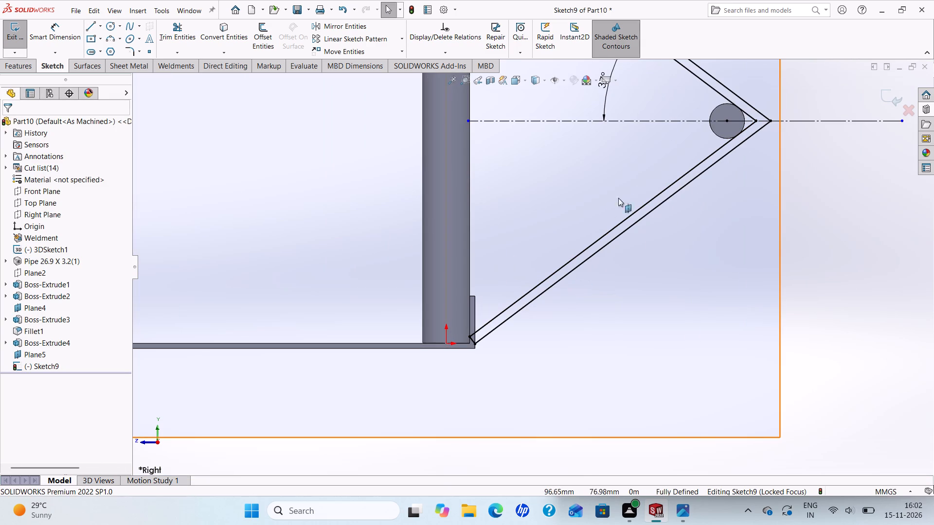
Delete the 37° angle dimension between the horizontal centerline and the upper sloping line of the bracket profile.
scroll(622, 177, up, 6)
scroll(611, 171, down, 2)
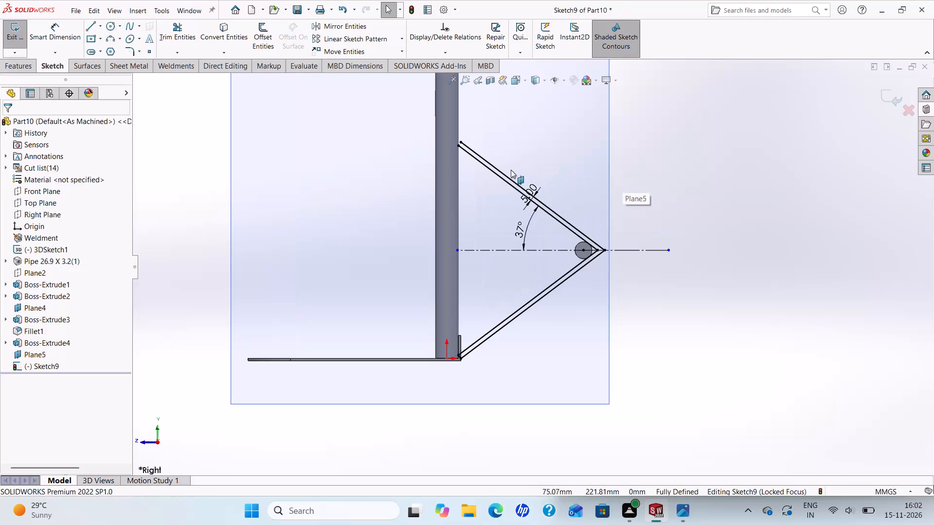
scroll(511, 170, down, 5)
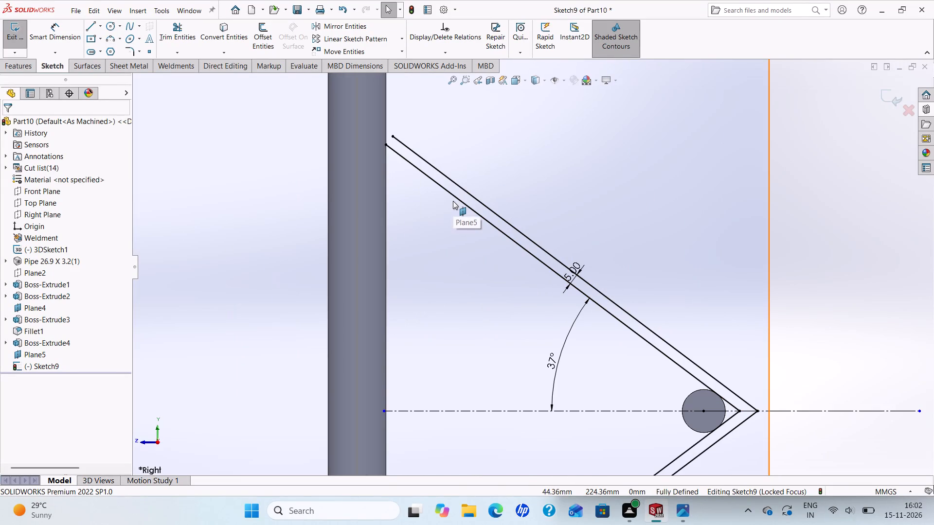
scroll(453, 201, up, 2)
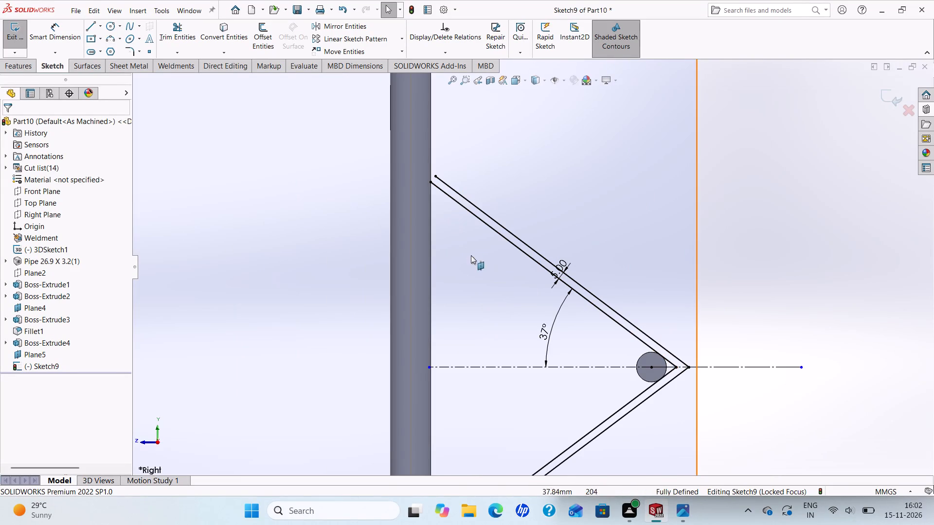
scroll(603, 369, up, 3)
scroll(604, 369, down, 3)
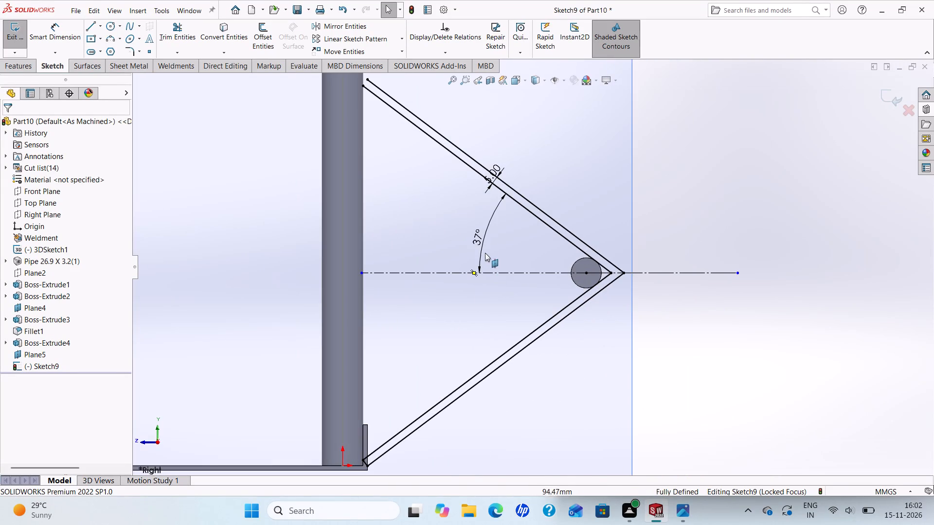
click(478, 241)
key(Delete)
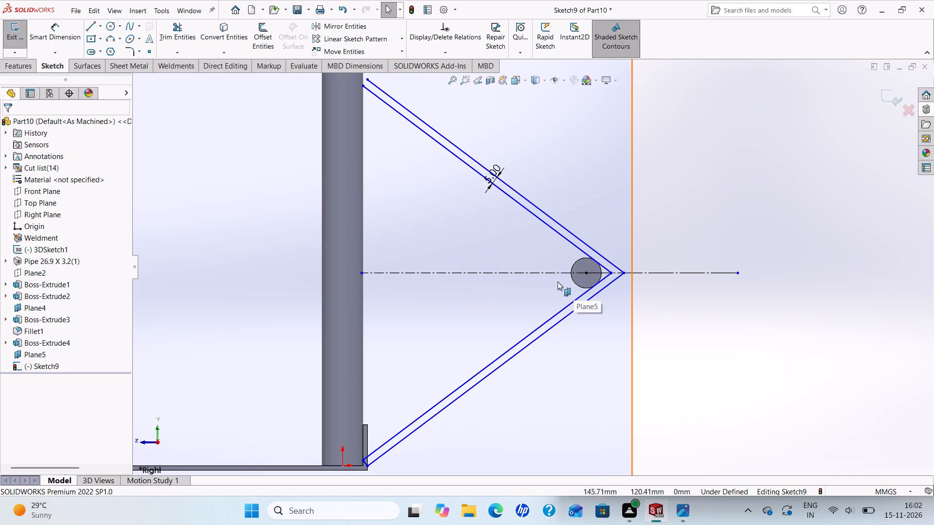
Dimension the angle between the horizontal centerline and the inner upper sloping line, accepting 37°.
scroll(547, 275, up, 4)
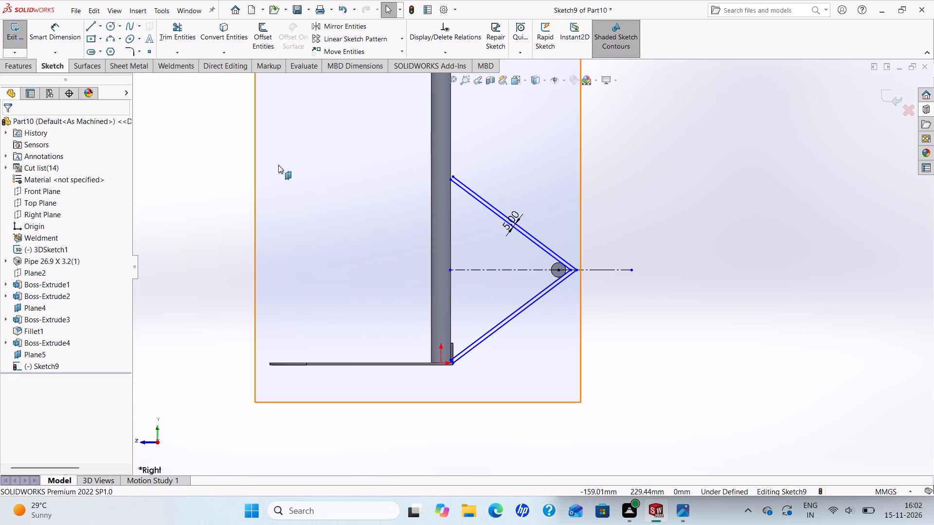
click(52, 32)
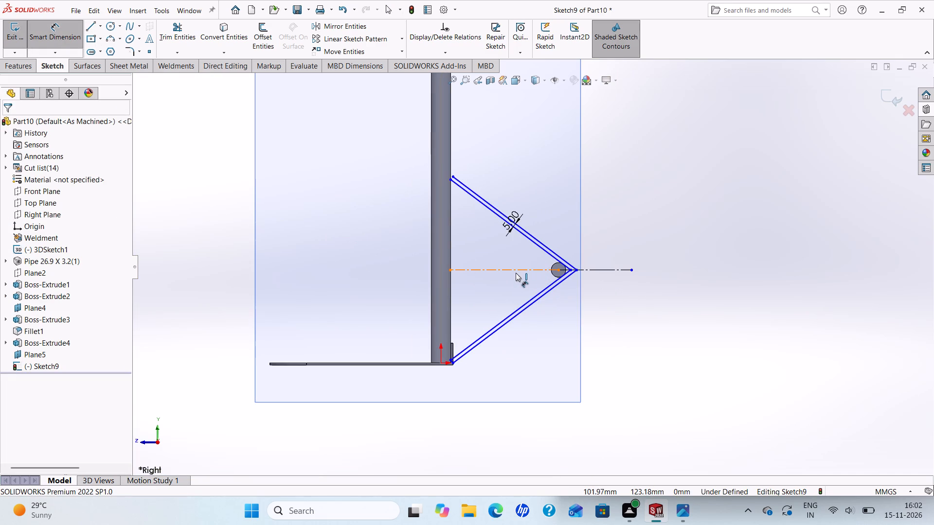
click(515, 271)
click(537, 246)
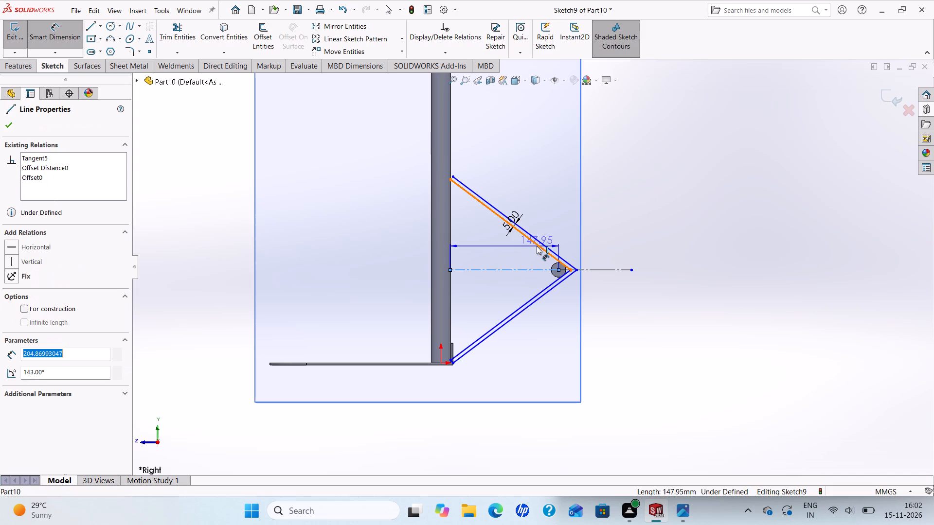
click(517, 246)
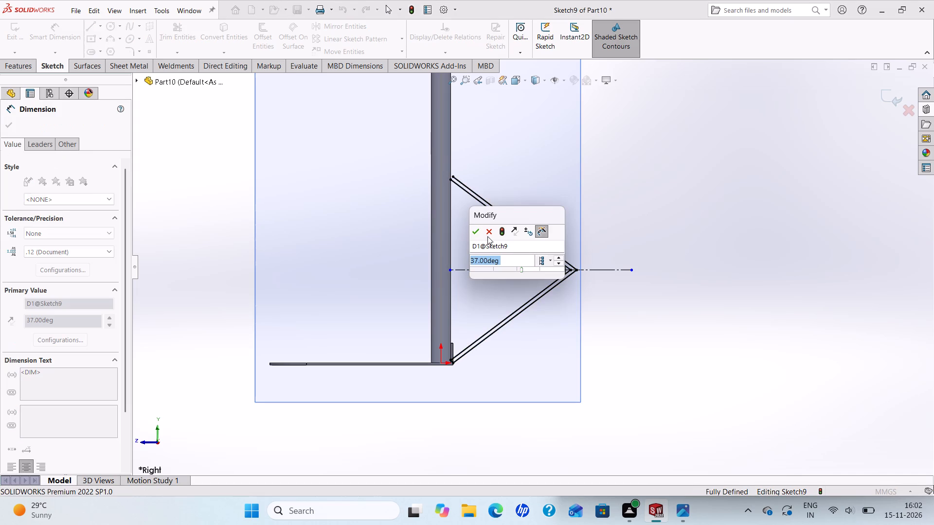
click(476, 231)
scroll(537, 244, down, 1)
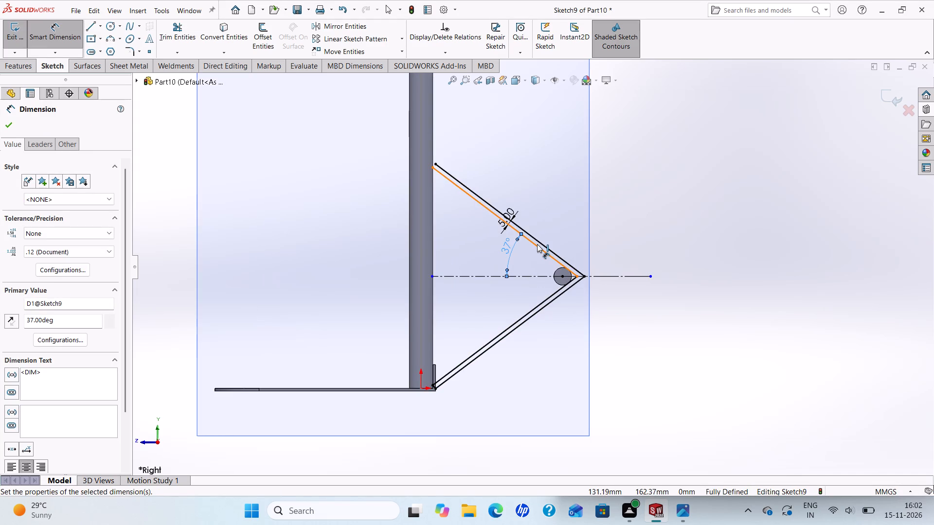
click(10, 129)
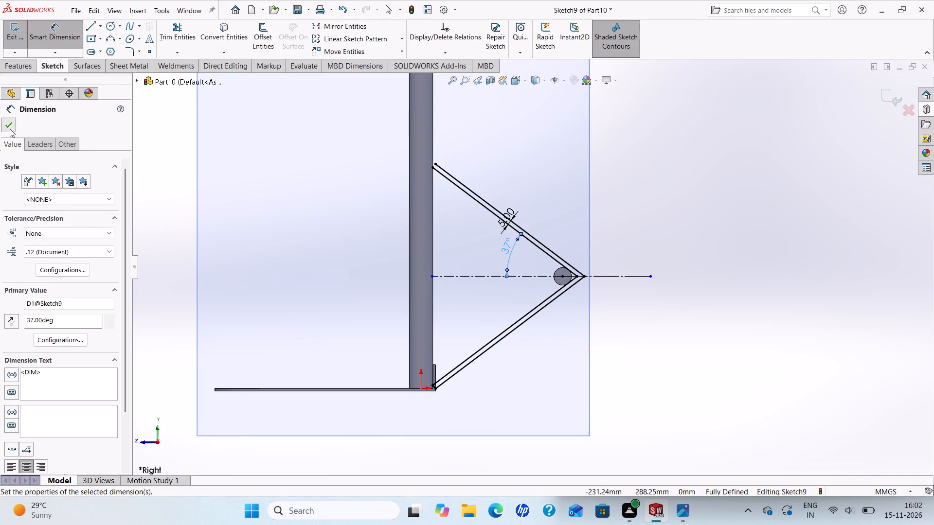
Close the upper end of the bracket profile with a 5 mm line joining the inner and outer sloping lines near the pipe.
click(93, 26)
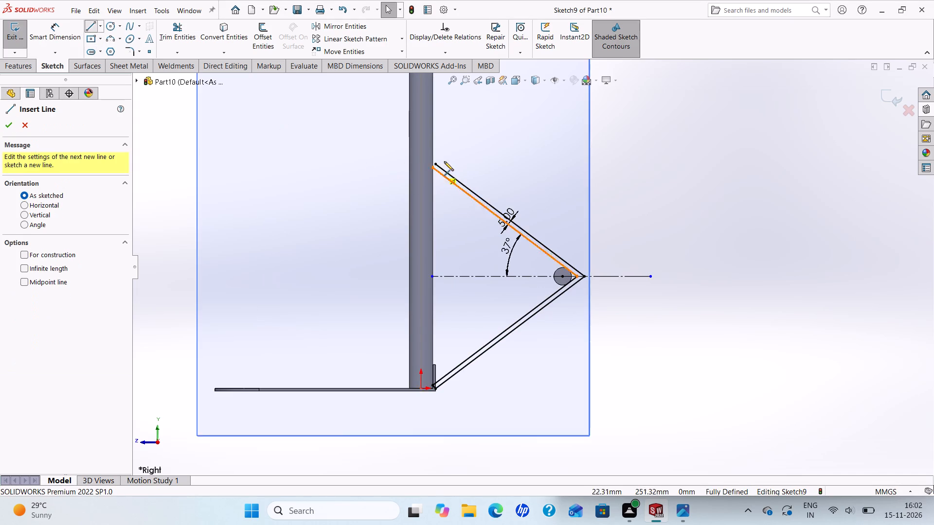
scroll(444, 161, down, 5)
scroll(452, 205, down, 3)
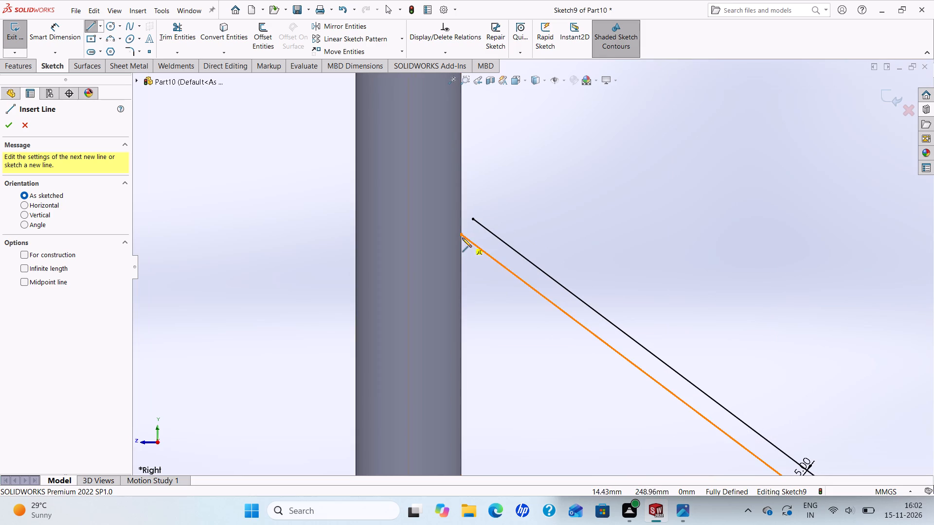
click(461, 235)
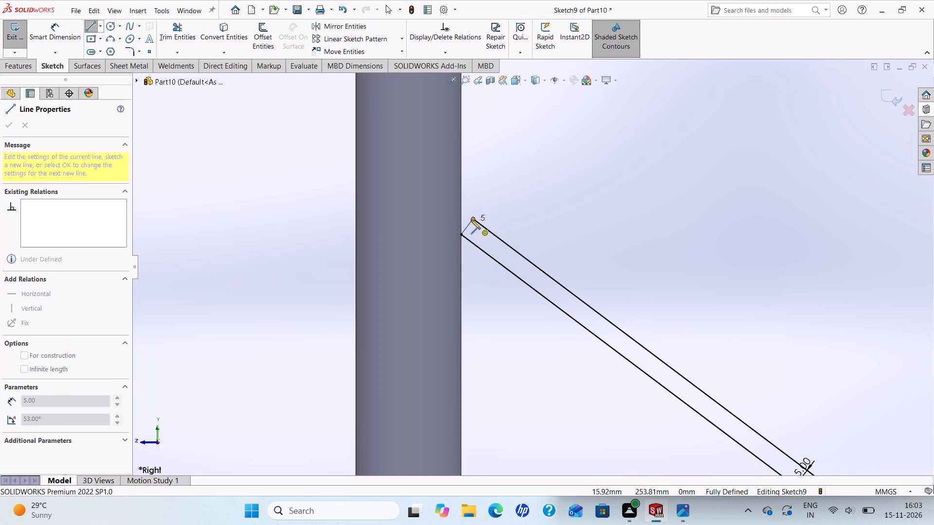
click(471, 220)
right_click(471, 220)
click(491, 225)
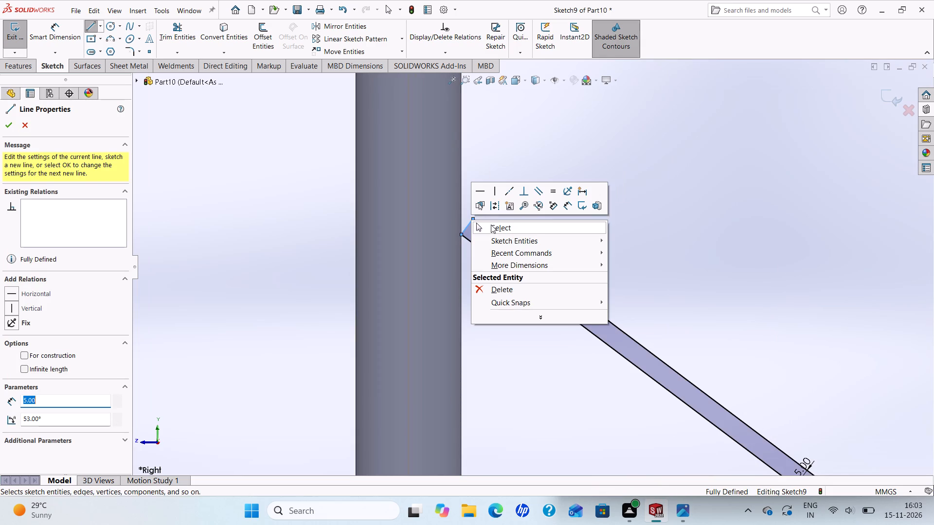
Extrude the closed V-shaped bracket profile 30 mm with the Mid Plane end condition.
scroll(530, 325, up, 4)
scroll(515, 378, up, 4)
scroll(567, 390, up, 4)
scroll(567, 390, down, 4)
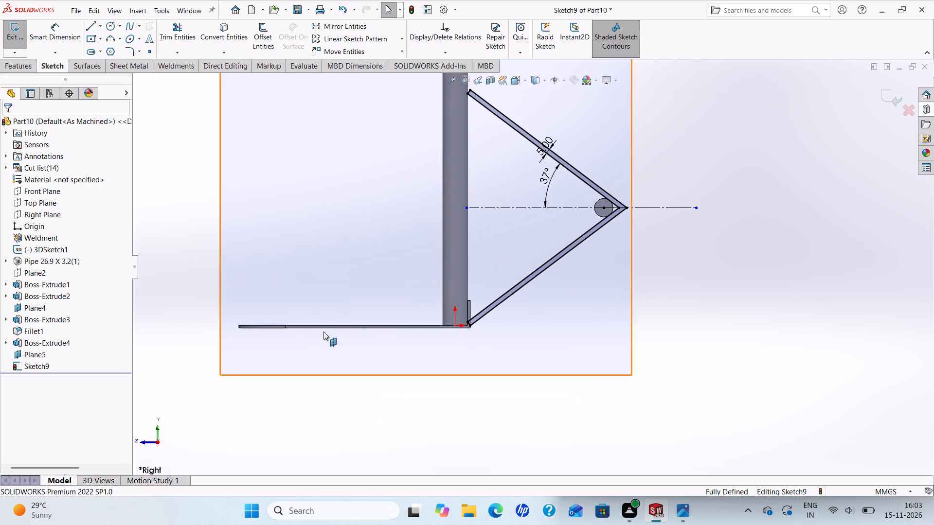
click(27, 64)
click(29, 40)
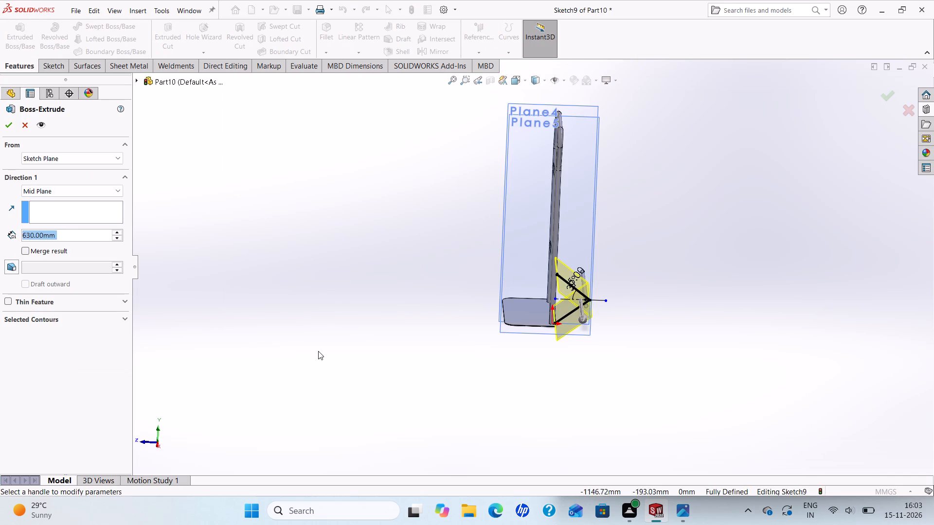
click(112, 189)
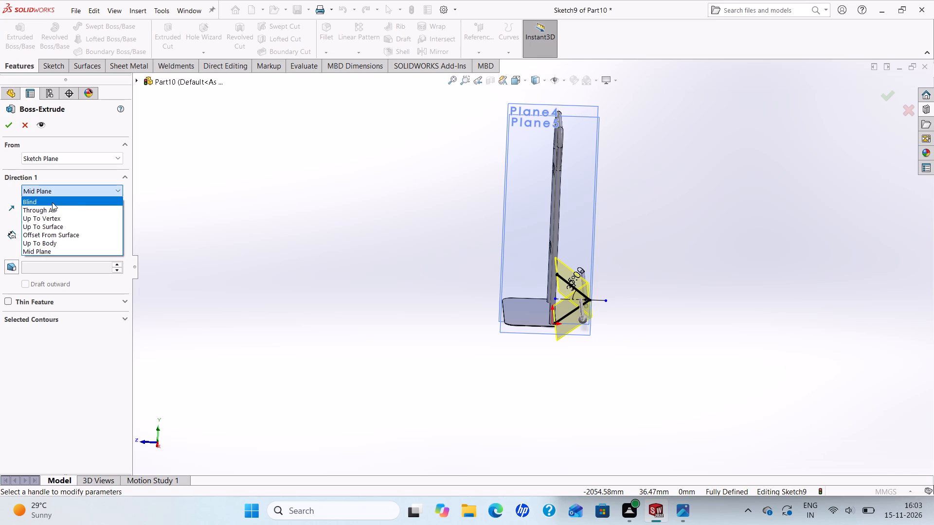
click(52, 202)
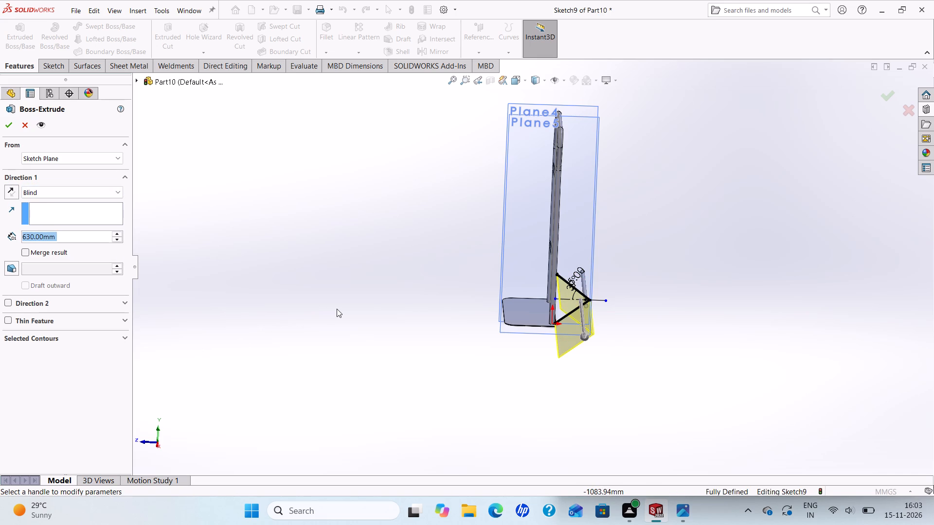
click(119, 193)
click(41, 252)
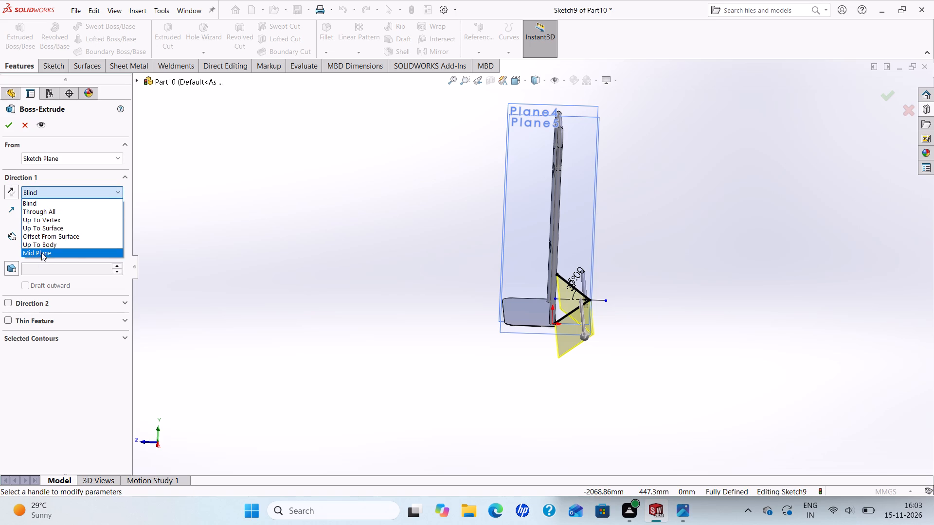
text(30)
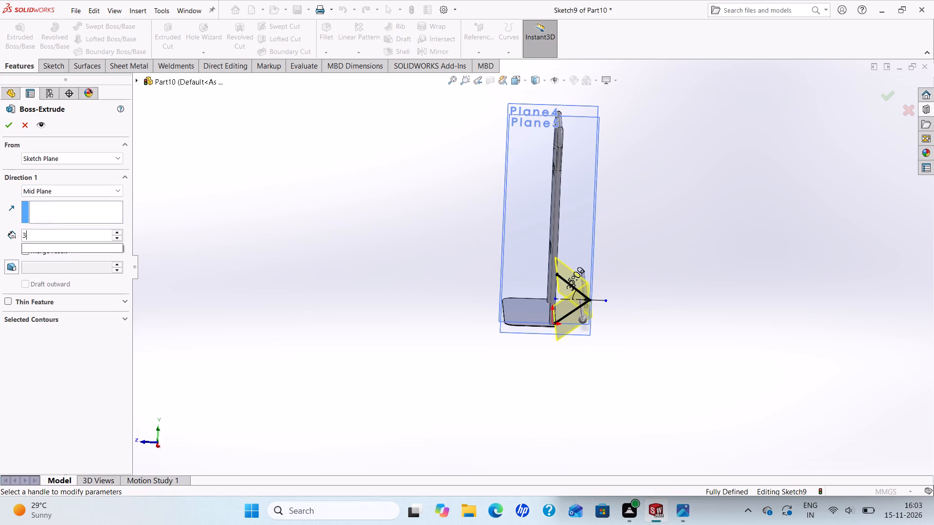
key(Return)
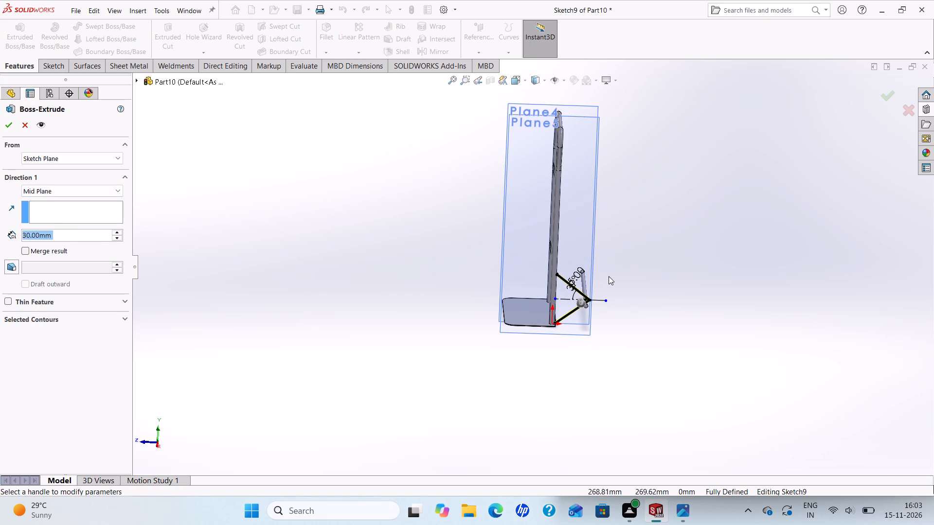
middle_drag(607, 278, 549, 298)
scroll(549, 298, down, 1)
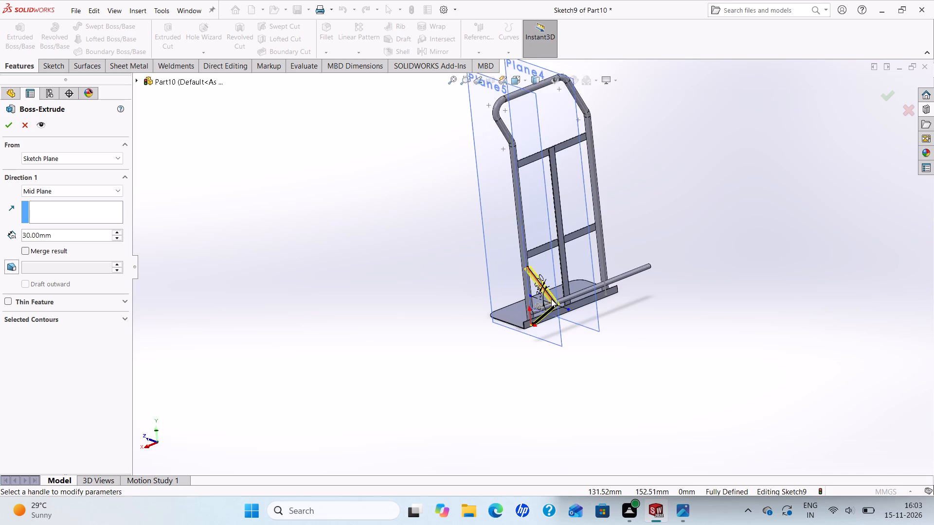
scroll(551, 299, down, 1)
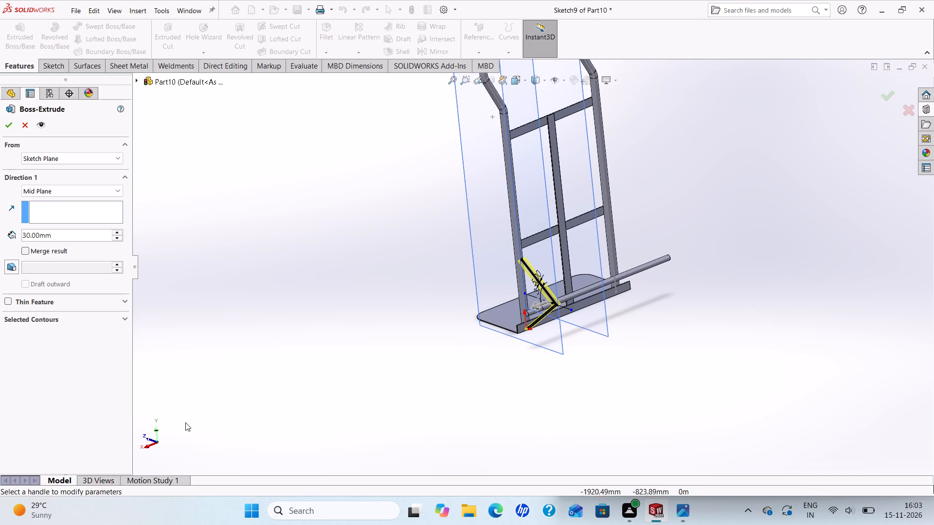
click(11, 124)
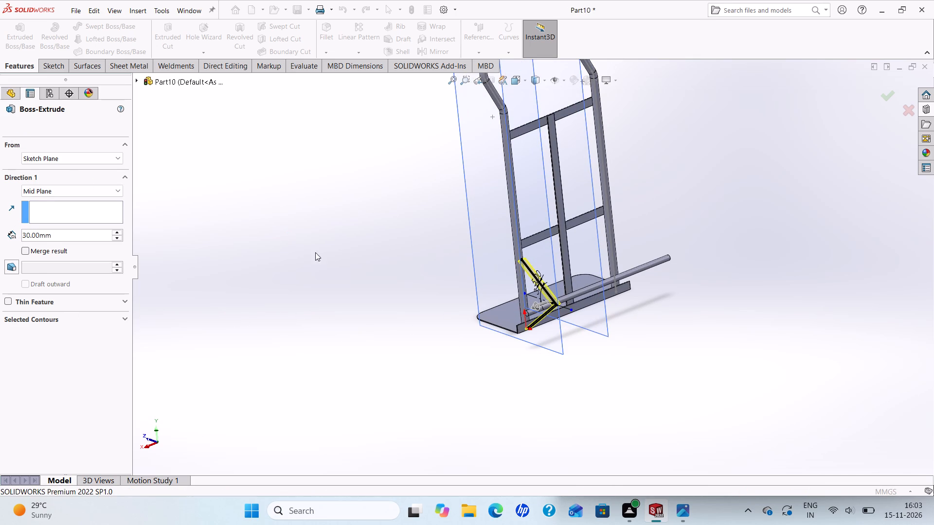
Mirror the extruded V-shaped bracket about Plane4 to the other side of the frame, with Geometry Pattern enabled.
scroll(446, 334, up, 1)
scroll(574, 328, down, 1)
scroll(615, 291, down, 1)
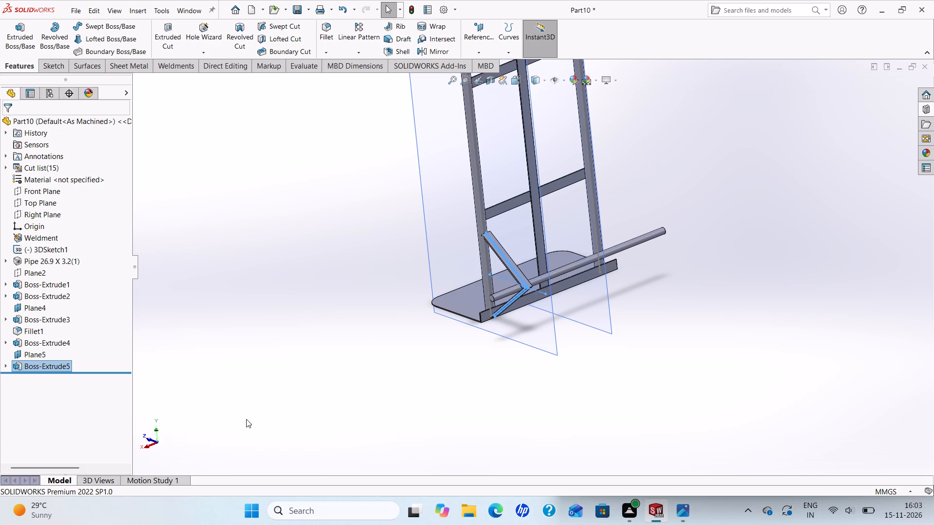
click(430, 54)
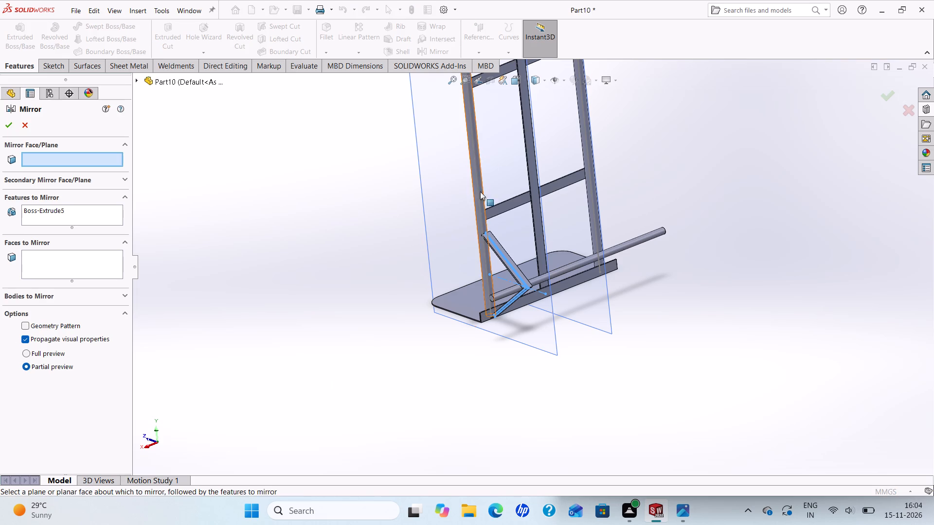
scroll(635, 152, down, 2)
scroll(620, 164, up, 3)
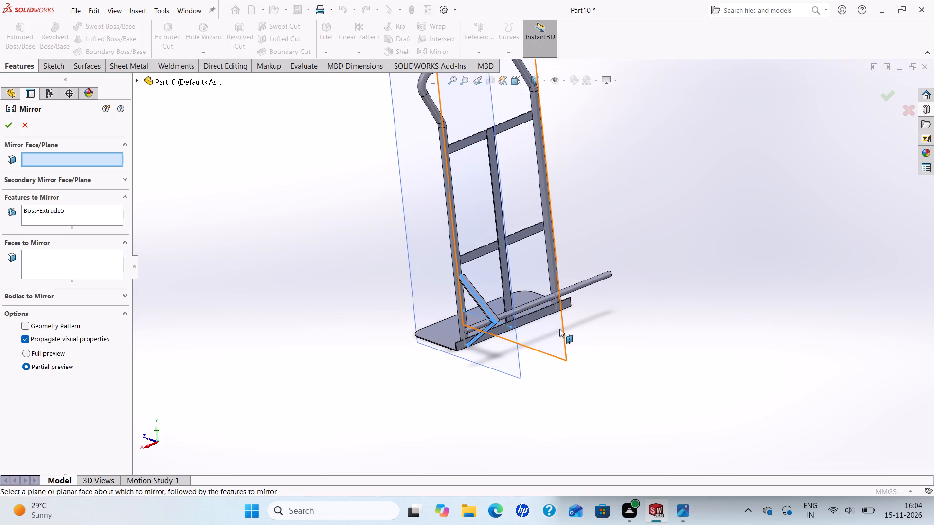
click(559, 329)
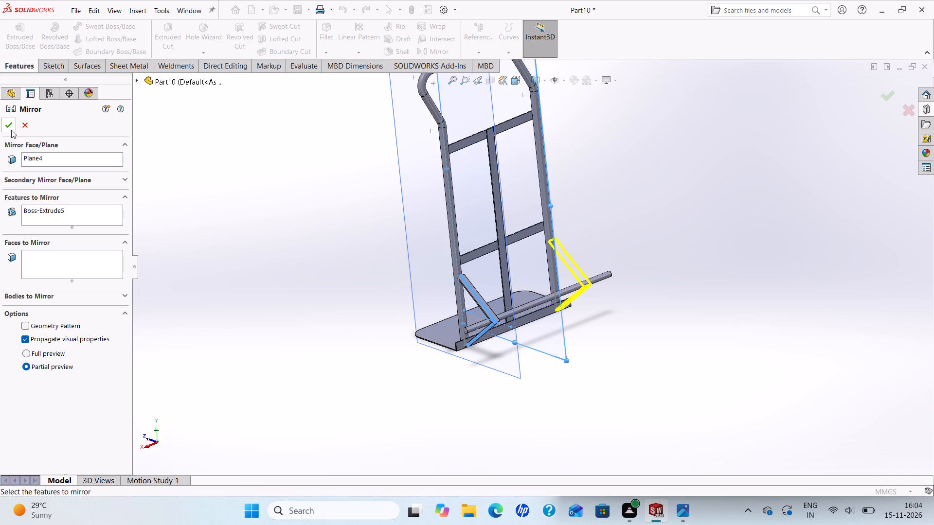
click(7, 124)
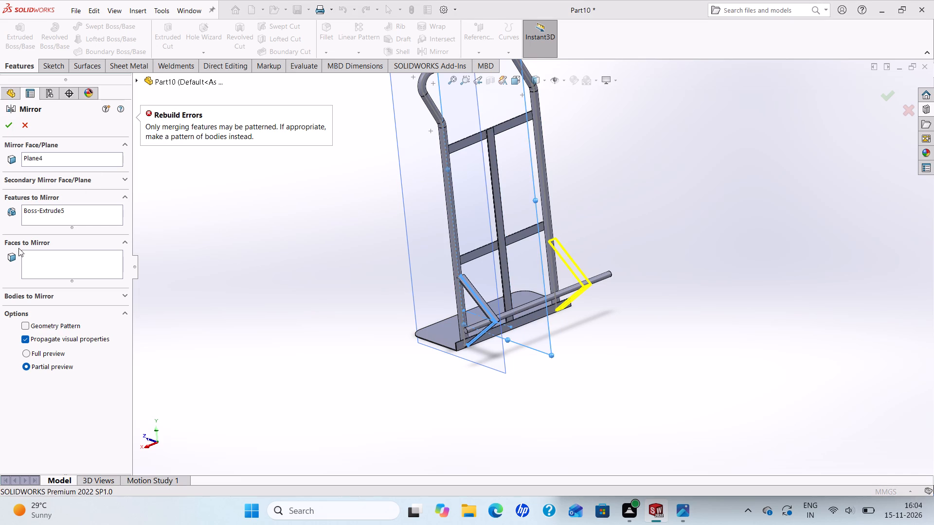
click(26, 325)
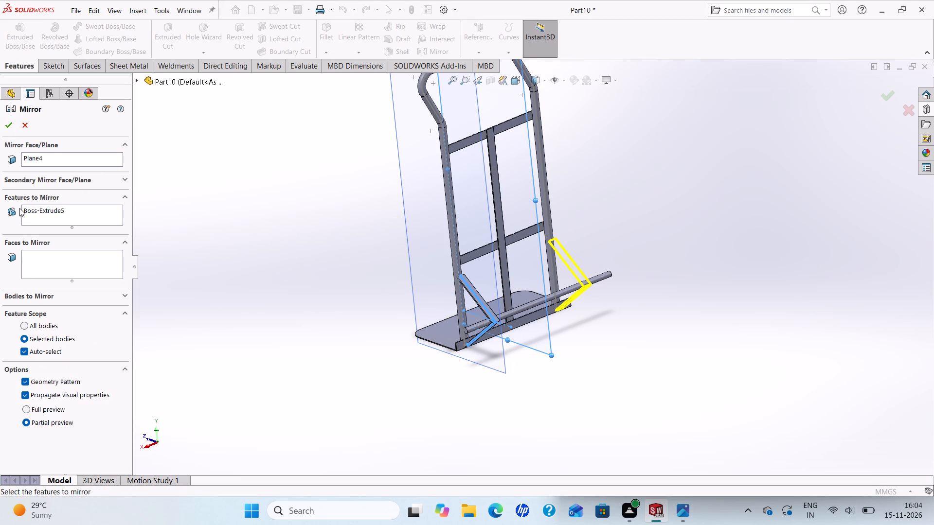
click(13, 124)
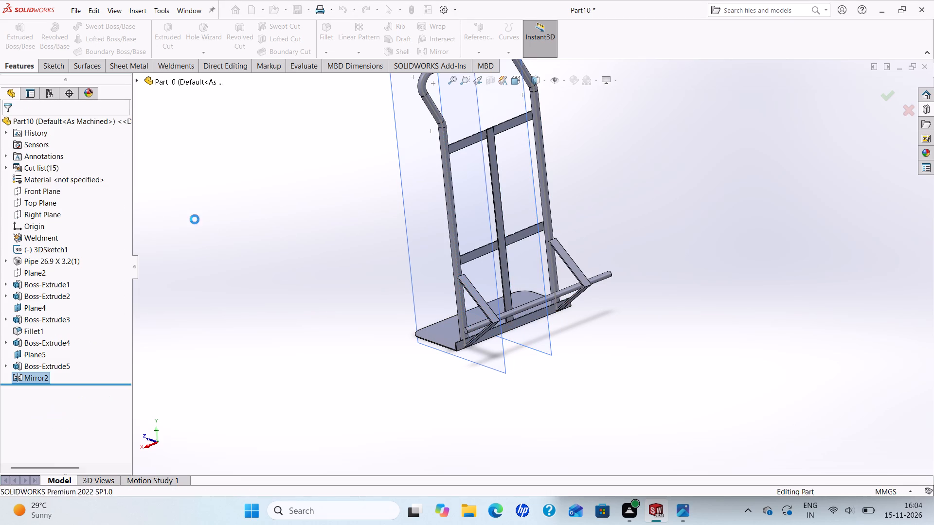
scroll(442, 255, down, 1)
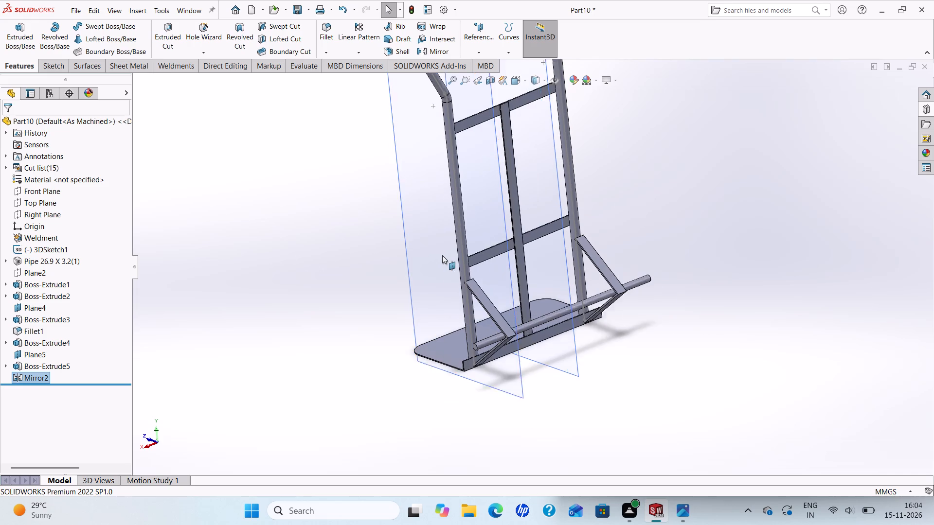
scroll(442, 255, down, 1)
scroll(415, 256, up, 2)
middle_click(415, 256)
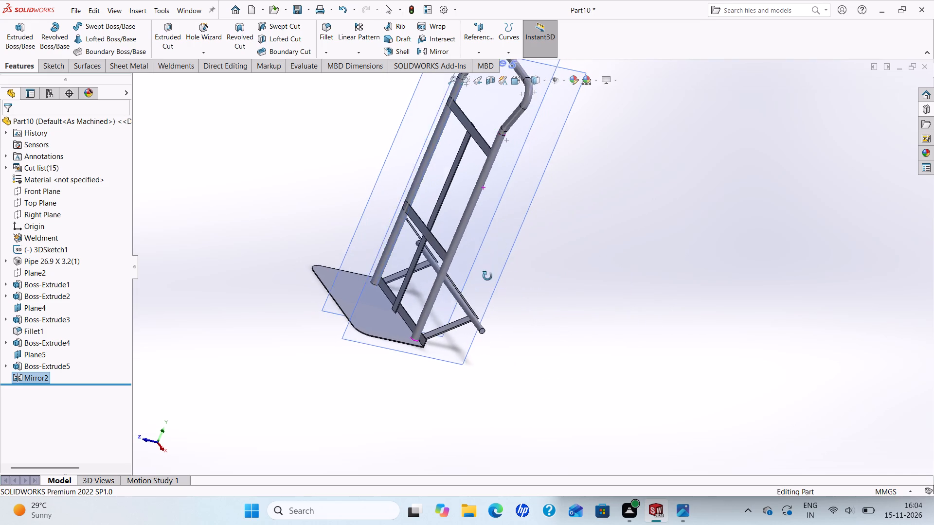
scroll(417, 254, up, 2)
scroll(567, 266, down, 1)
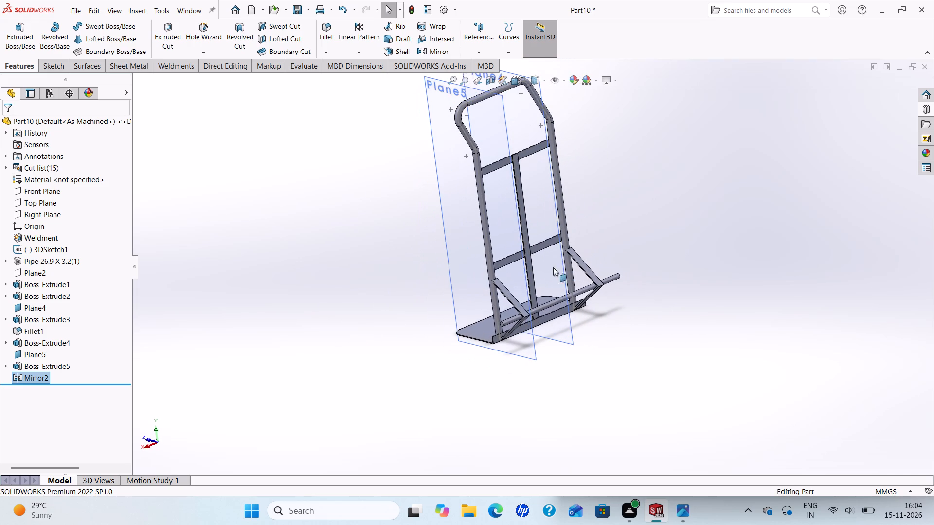
Create a reference plane offset 10 mm outward from the outer side face of the original V-shaped bracket.
scroll(359, 308, up, 1)
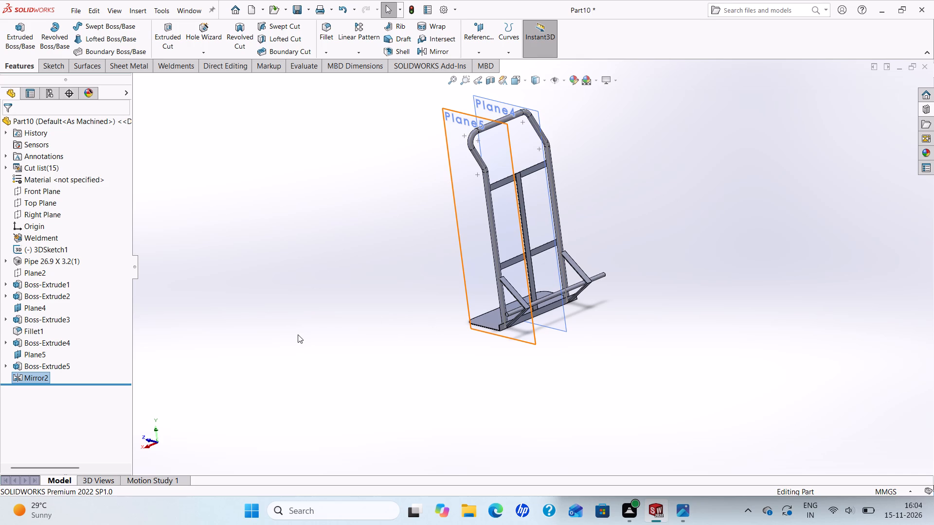
scroll(486, 269, down, 4)
scroll(557, 311, down, 2)
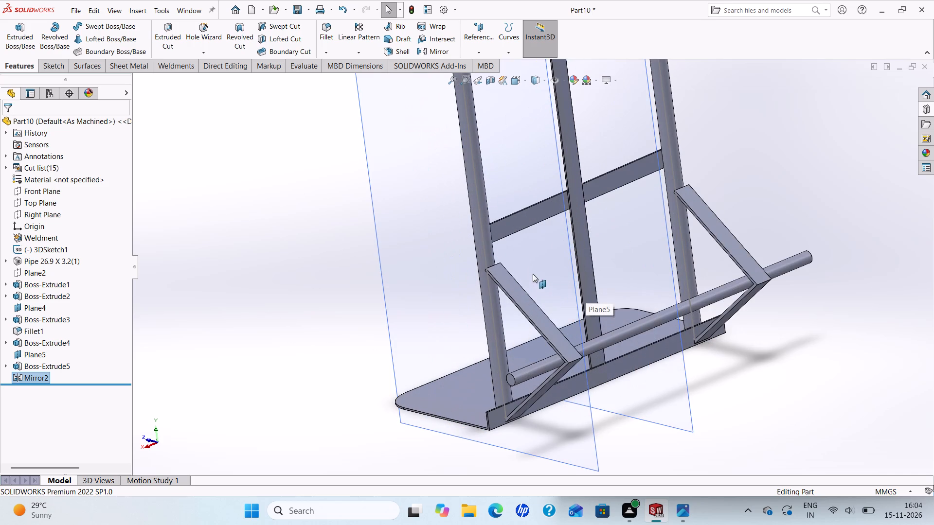
scroll(545, 328, down, 4)
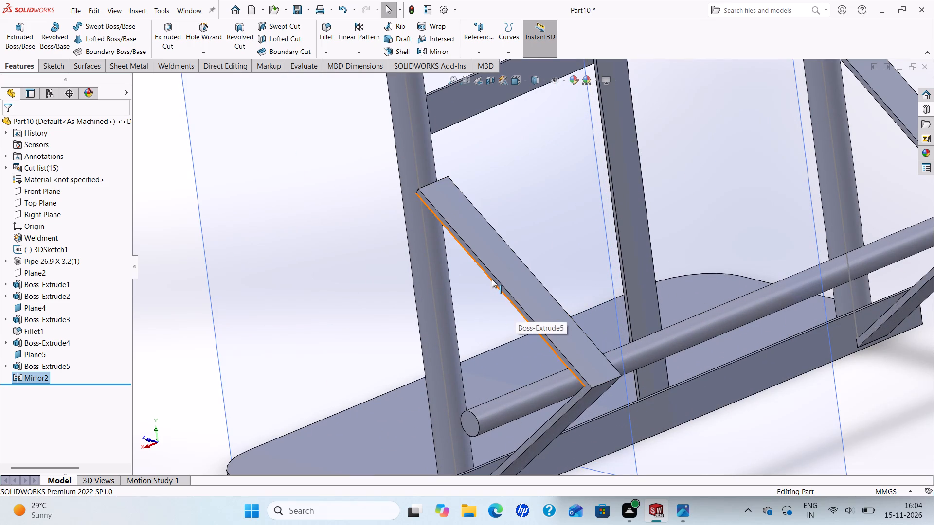
click(494, 279)
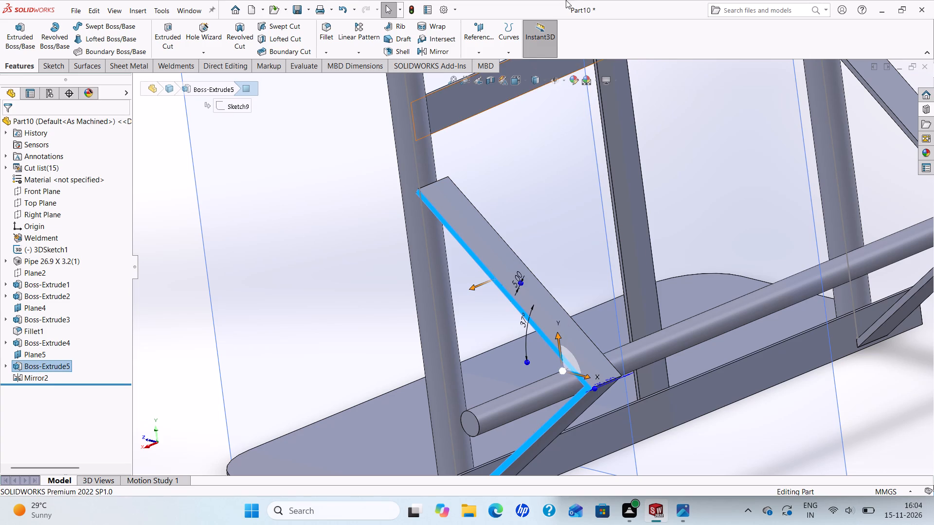
click(479, 43)
click(482, 64)
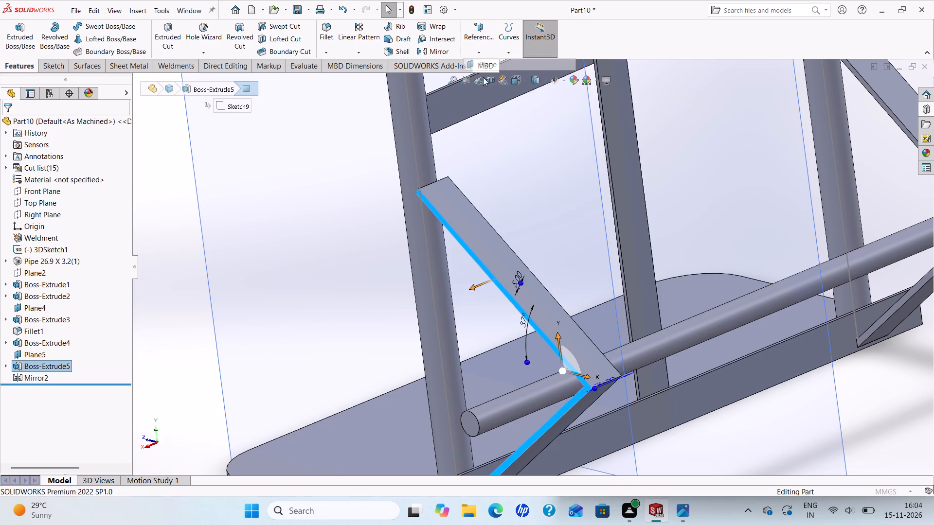
scroll(467, 169, up, 3)
scroll(457, 298, up, 3)
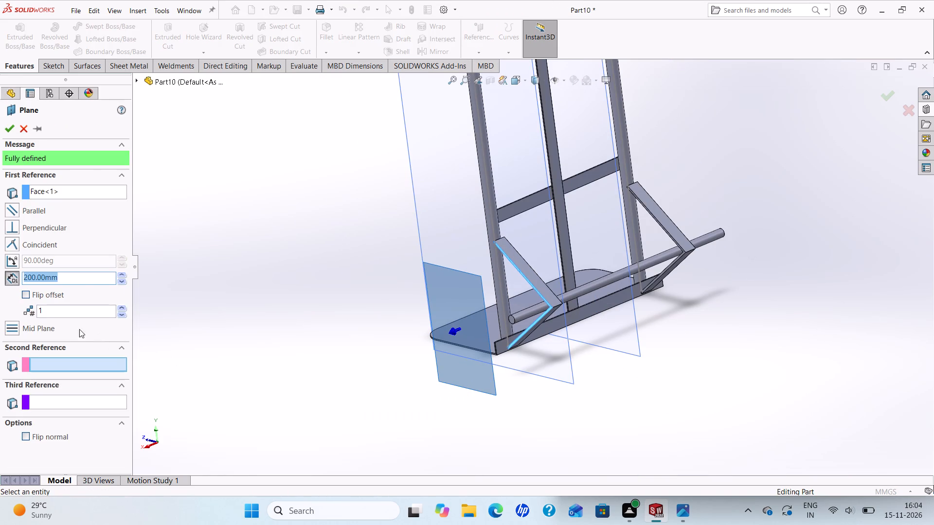
text(10)
key(Return)
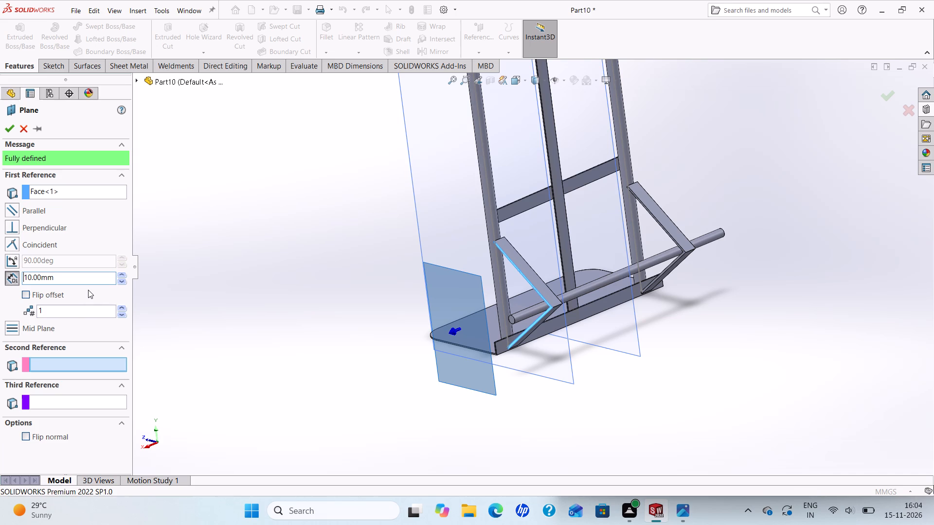
click(10, 128)
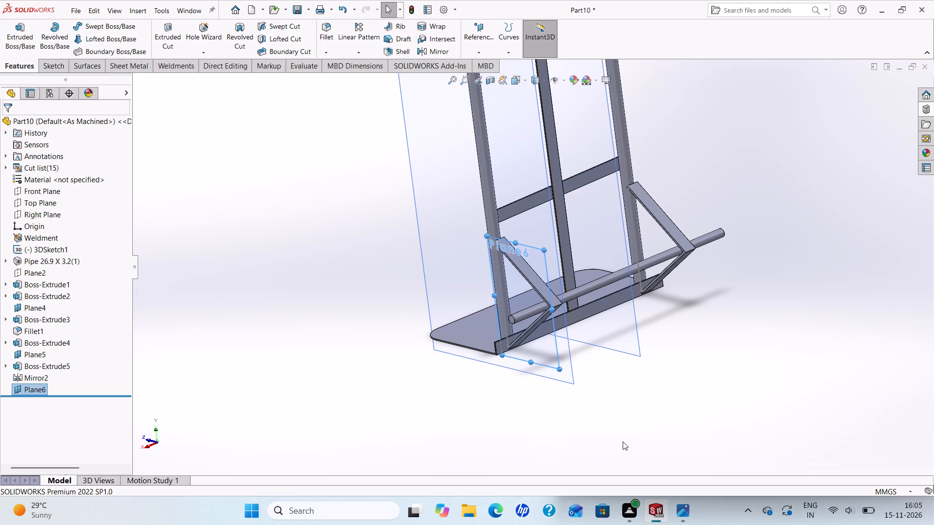
Hide the reference planes Plane4 and Plane5.
scroll(614, 245, up, 3)
scroll(586, 203, up, 3)
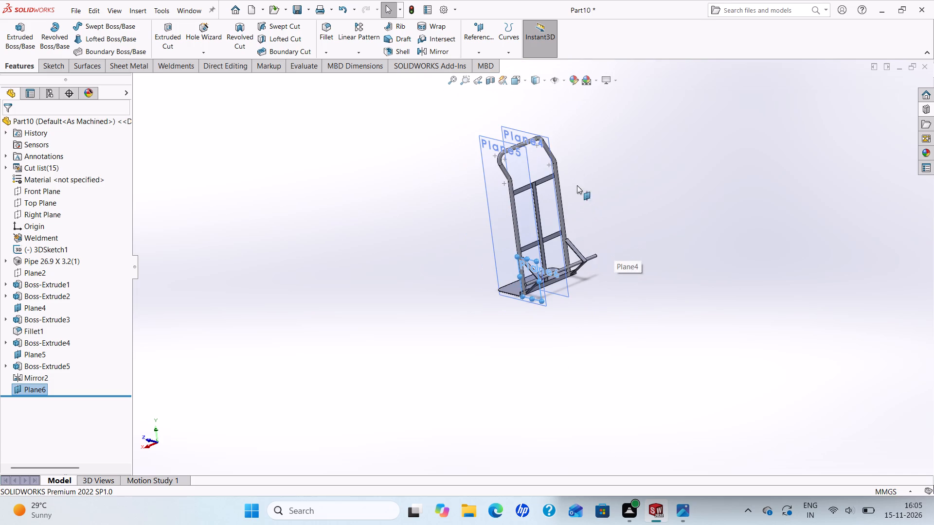
right_click(522, 135)
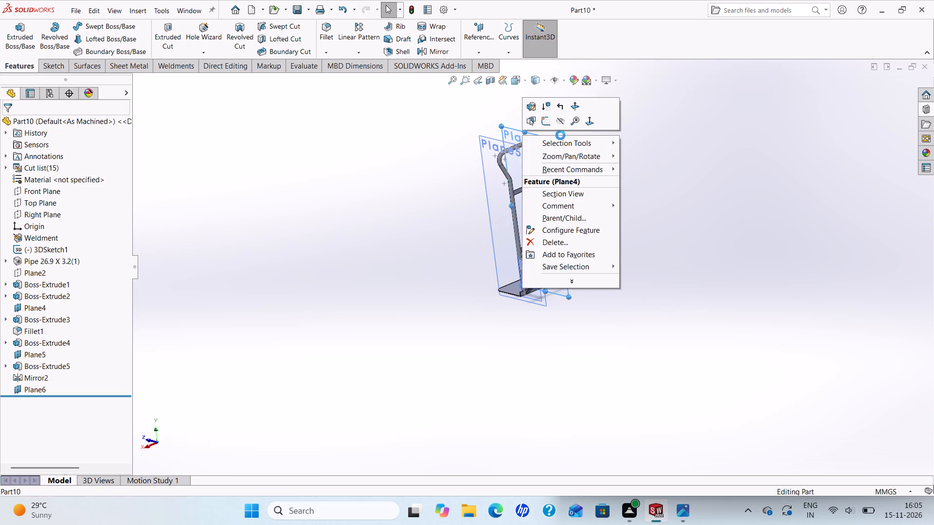
click(564, 125)
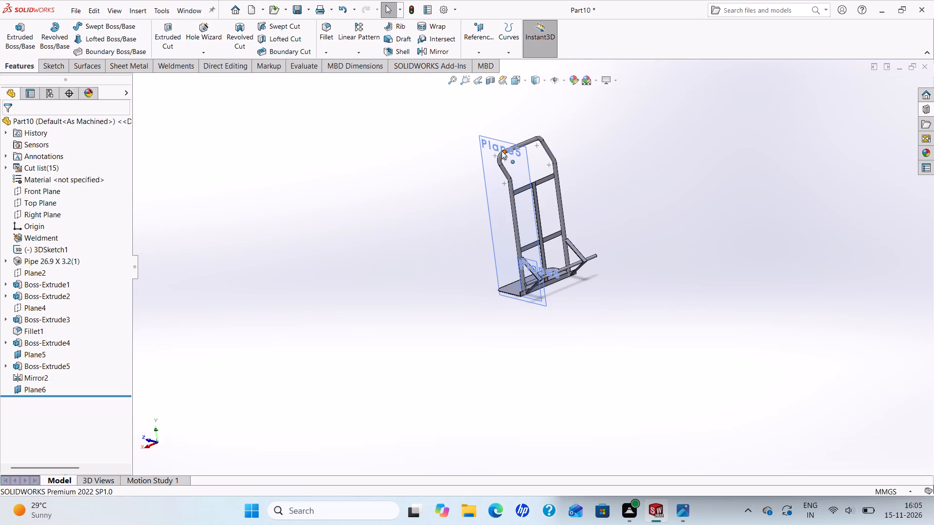
right_click(493, 149)
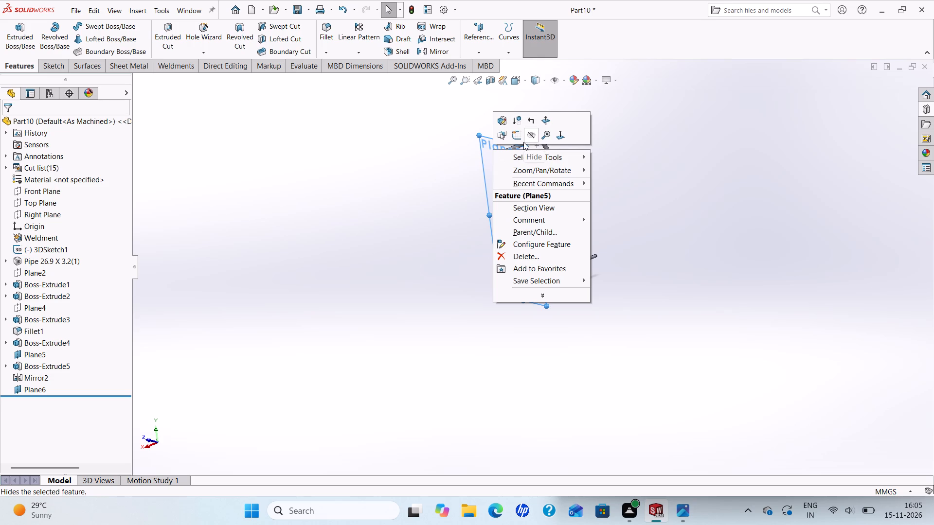
click(530, 137)
Start a sketch on Plane6 and draw a circle about 47 mm in diameter, centred on the axle rod's end.
scroll(515, 289, down, 3)
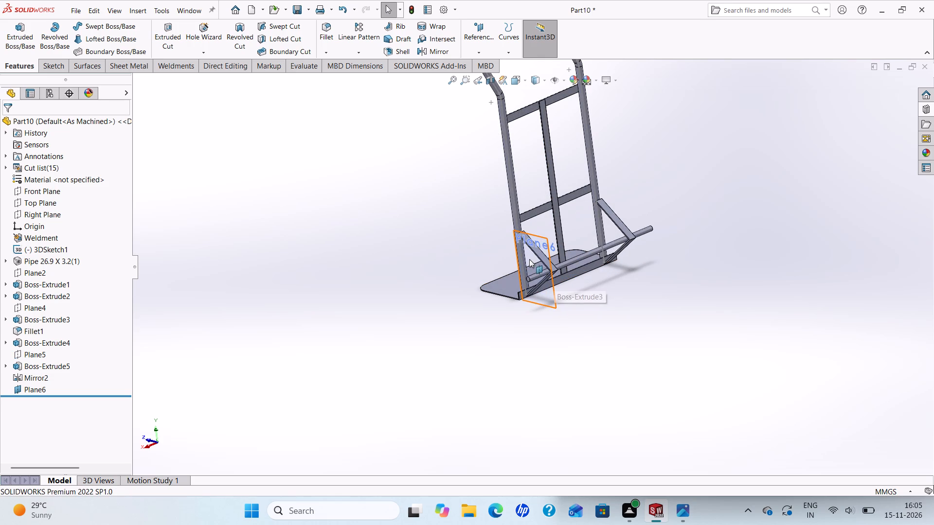
click(534, 258)
click(576, 229)
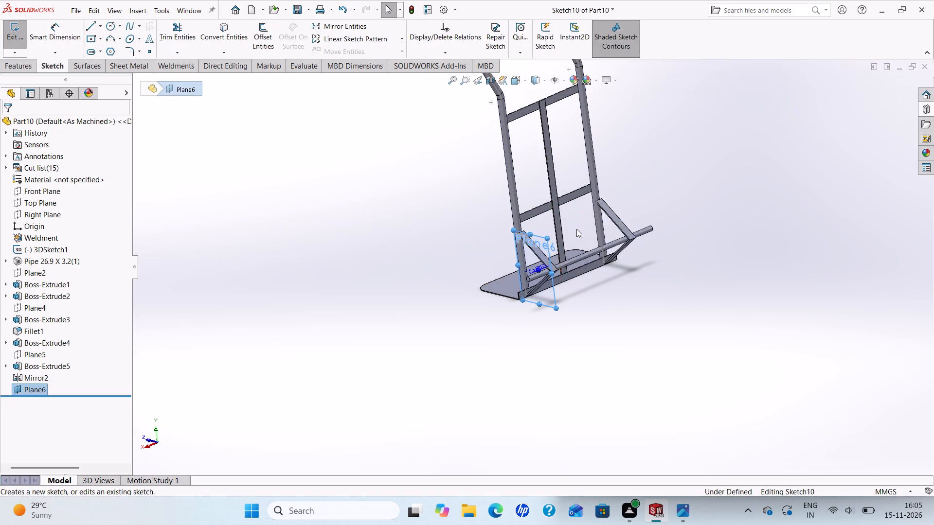
scroll(591, 392, up, 2)
scroll(612, 394, down, 2)
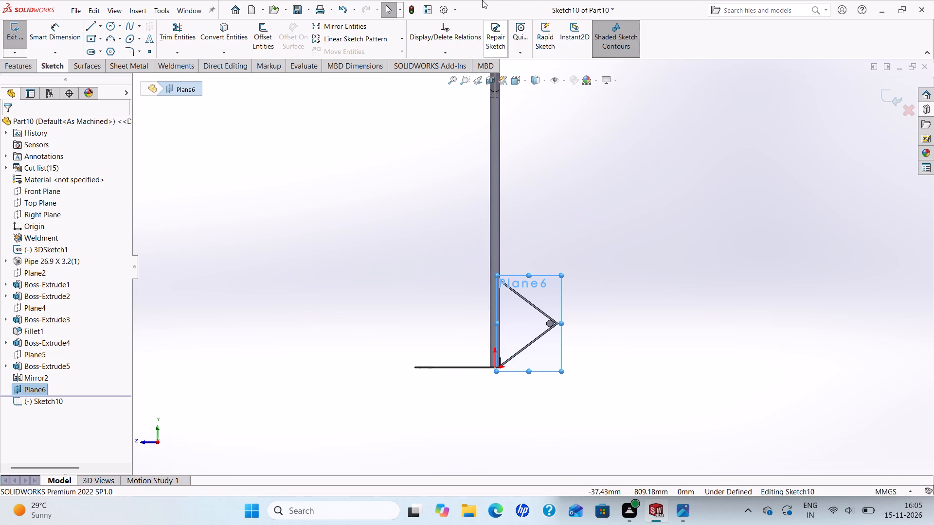
click(111, 27)
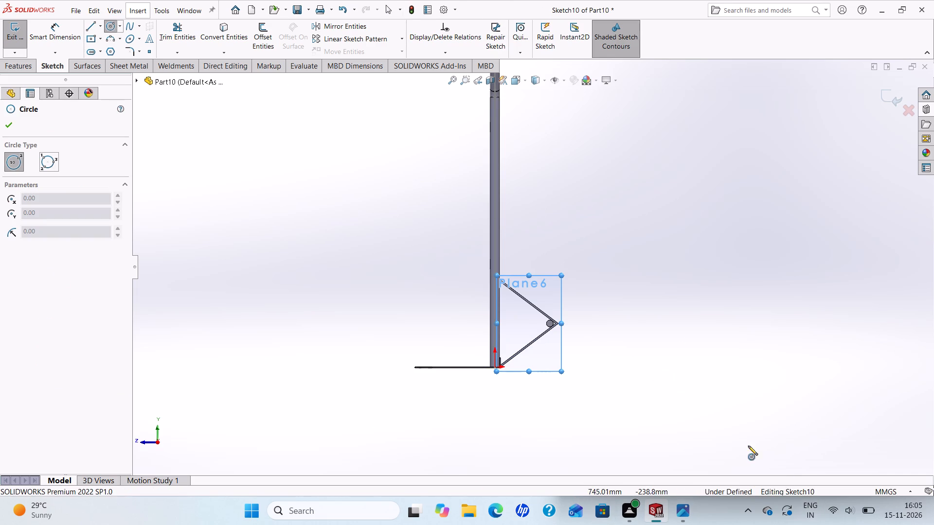
scroll(549, 297, down, 10)
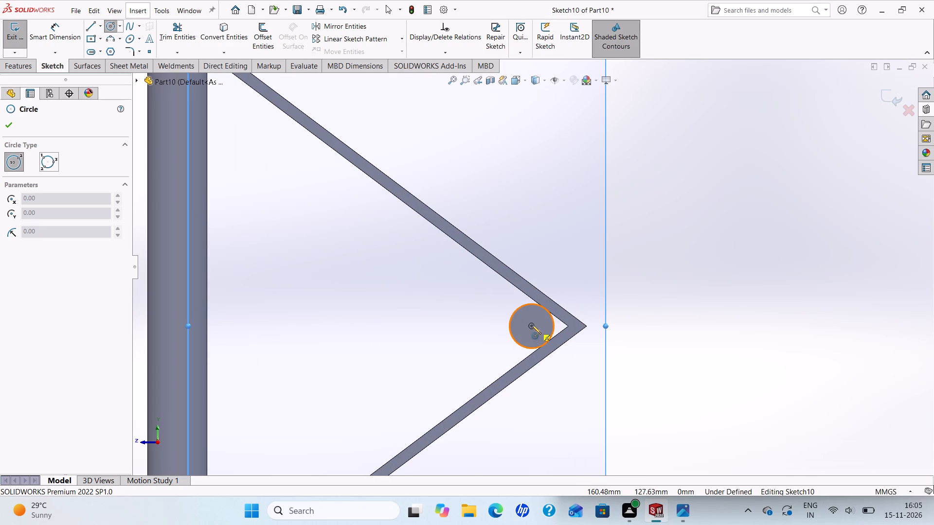
click(532, 324)
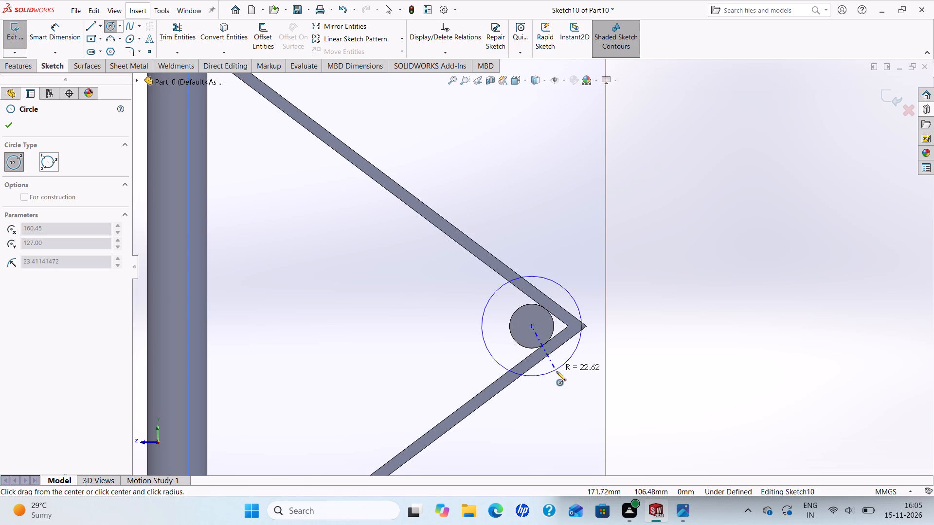
click(557, 371)
right_click(557, 371)
click(586, 380)
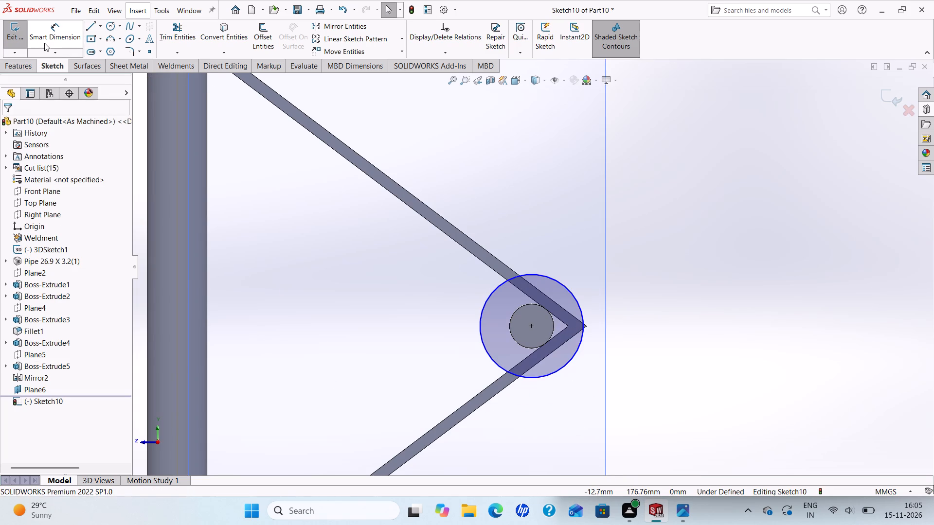
Dimension the circle around the axle rod with a diameter of 37 mm.
click(53, 32)
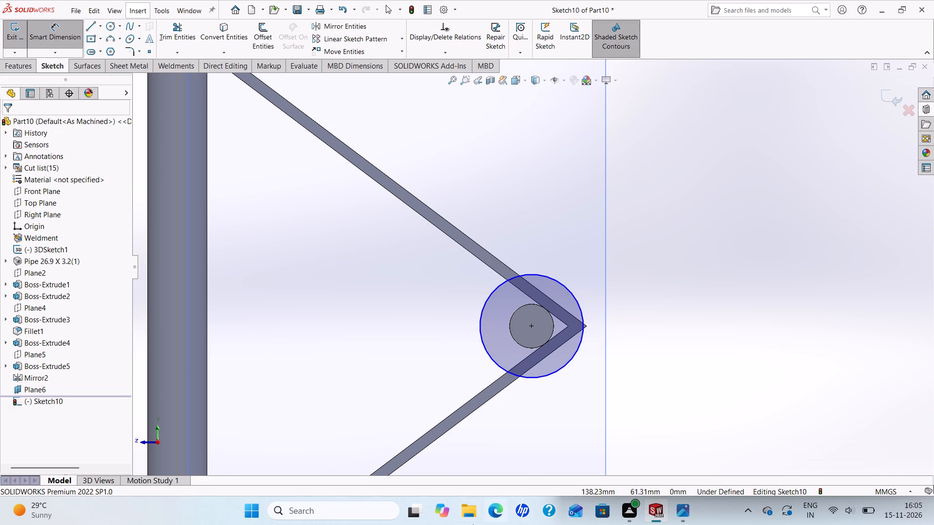
click(563, 281)
click(567, 286)
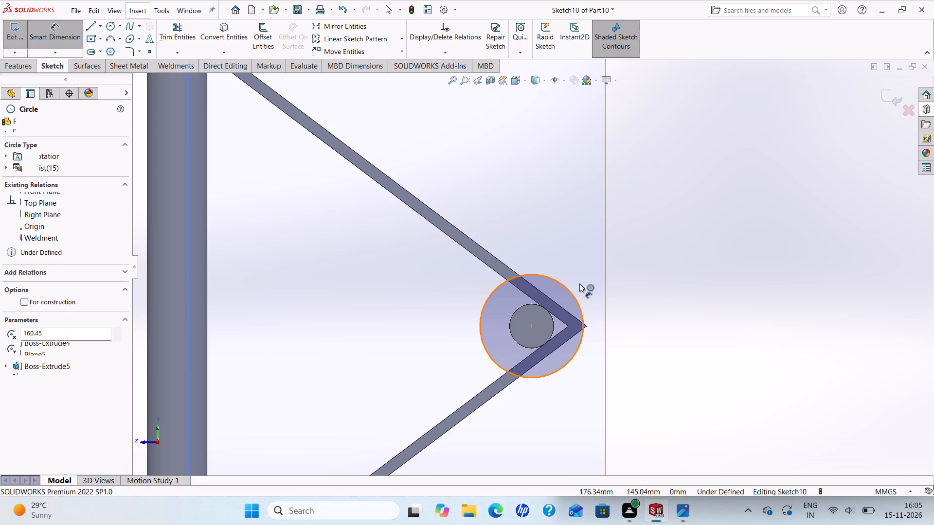
click(666, 261)
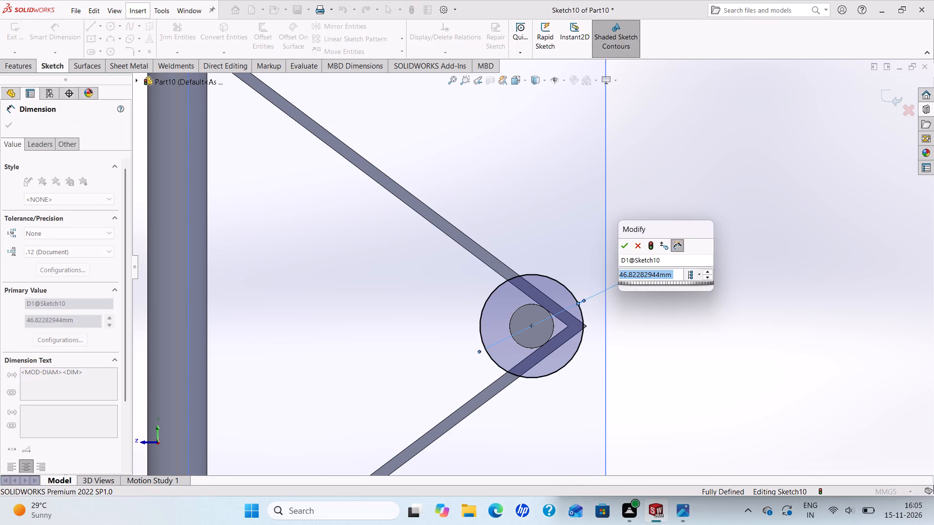
text(37)
key(Return)
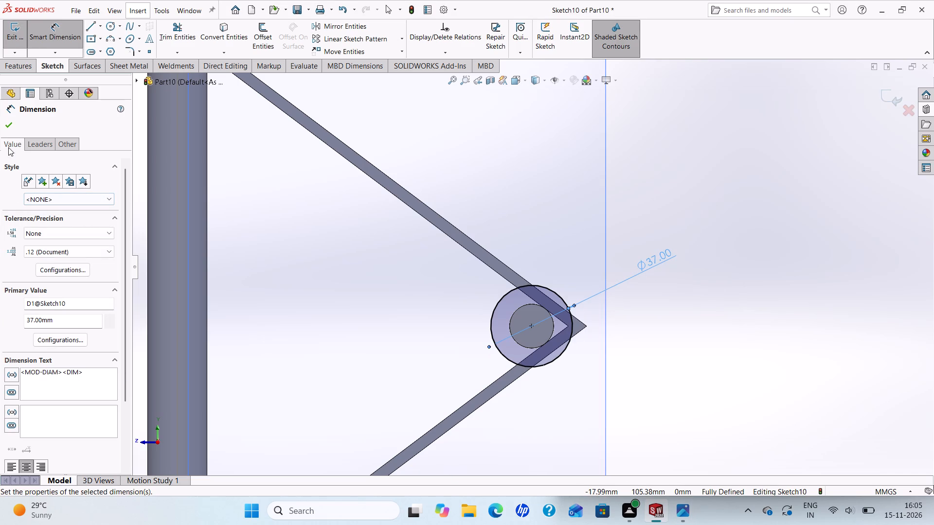
click(6, 128)
Extrude the 37 mm circle 3 mm with the Blind end condition as a washer-like disc around the axle rod.
scroll(345, 236, up, 2)
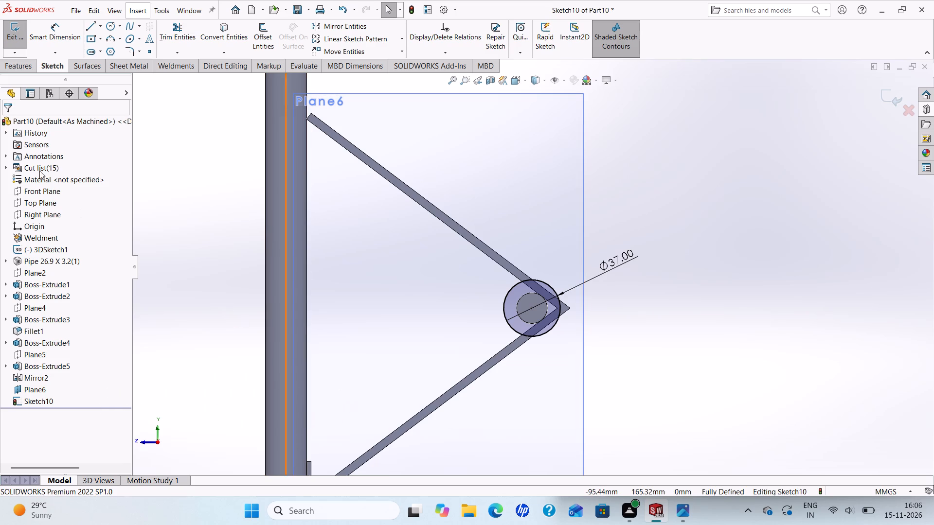
click(8, 70)
click(22, 47)
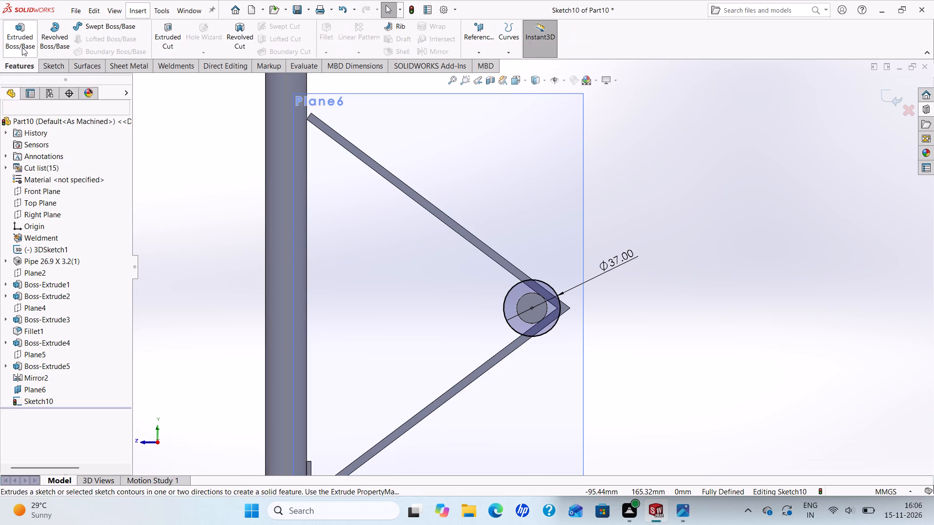
scroll(247, 208, up, 1)
scroll(546, 265, down, 2)
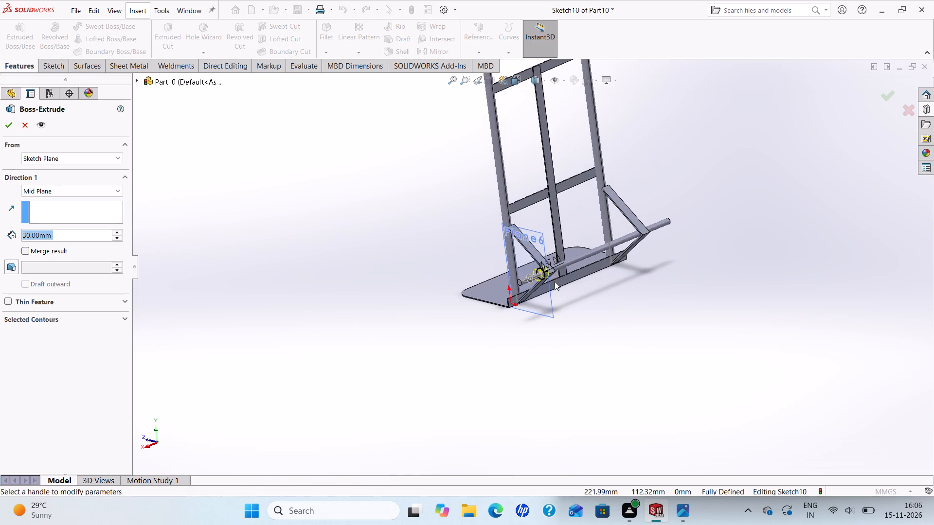
scroll(555, 281, down, 3)
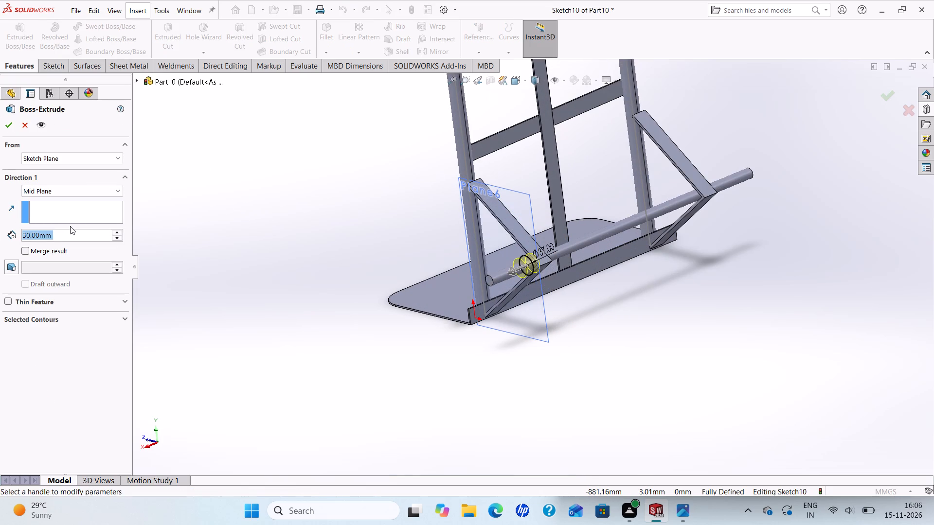
key(3)
key(Return)
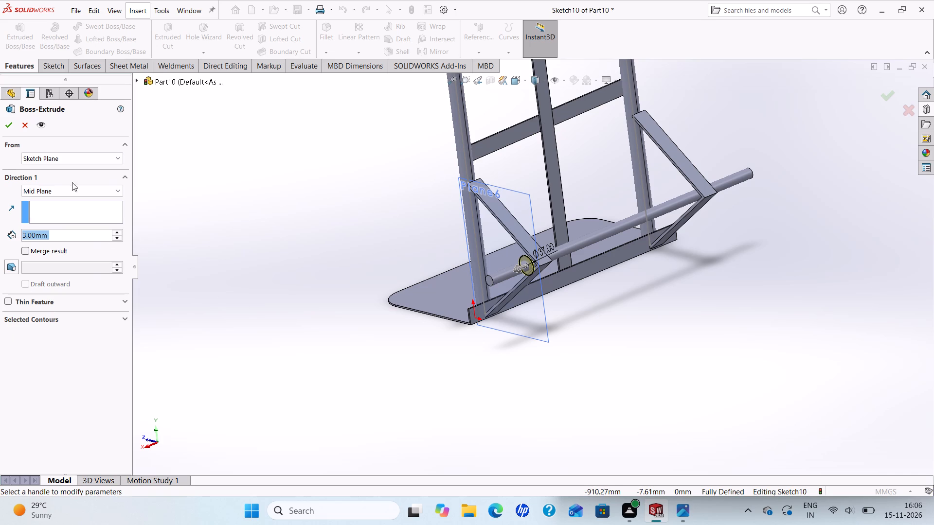
click(118, 189)
click(60, 203)
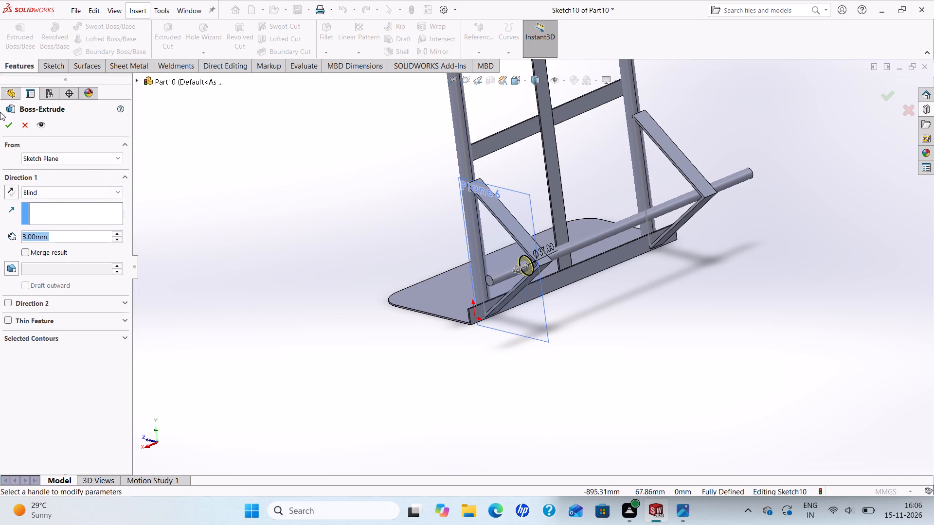
click(6, 125)
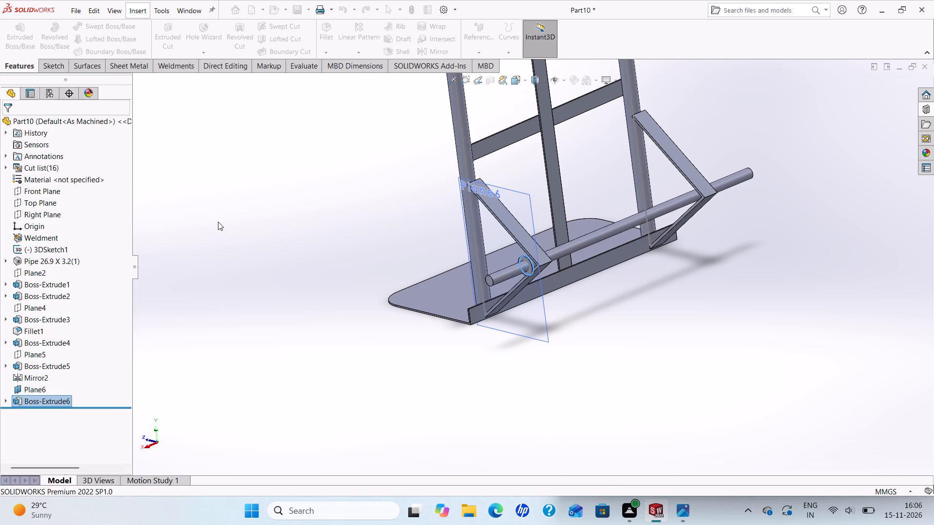
scroll(218, 222, up, 1)
key(Escape)
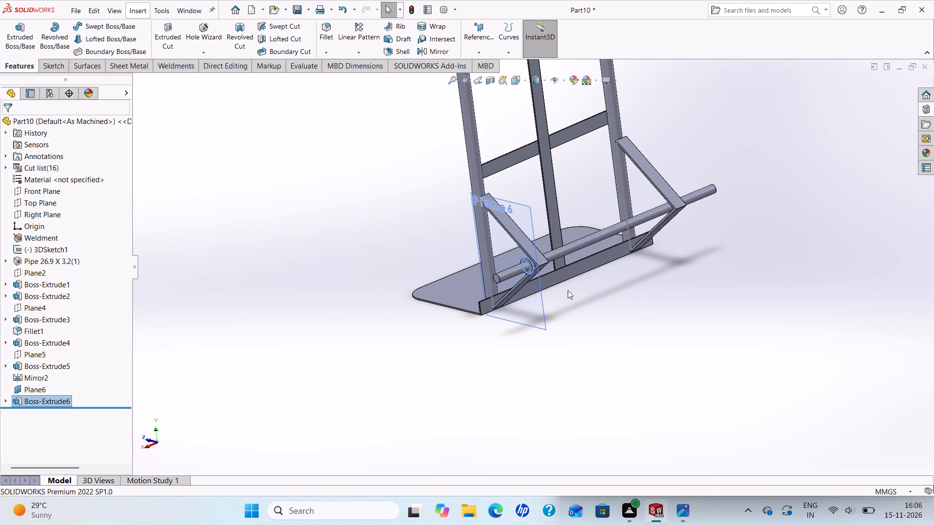
Show the hidden reference plane Plane4 at the middle of the frame.
scroll(556, 274, down, 2)
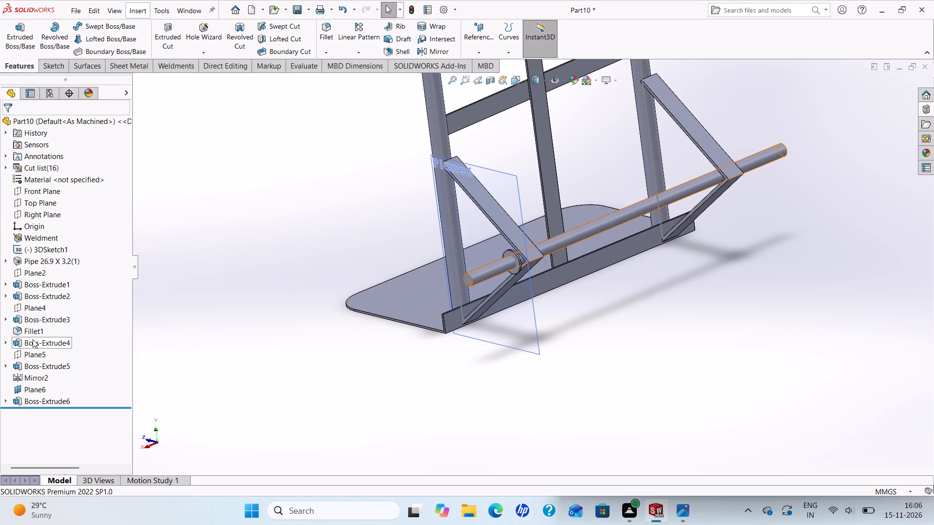
right_click(33, 310)
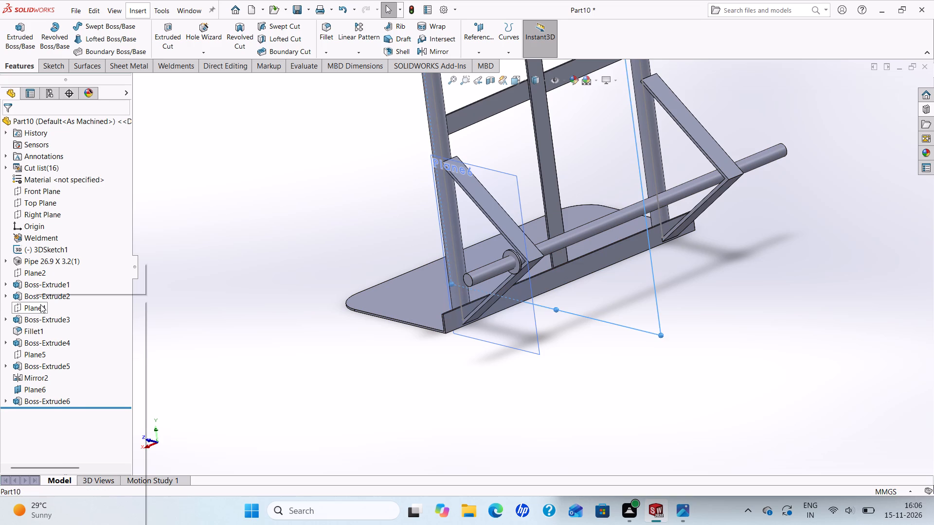
click(59, 282)
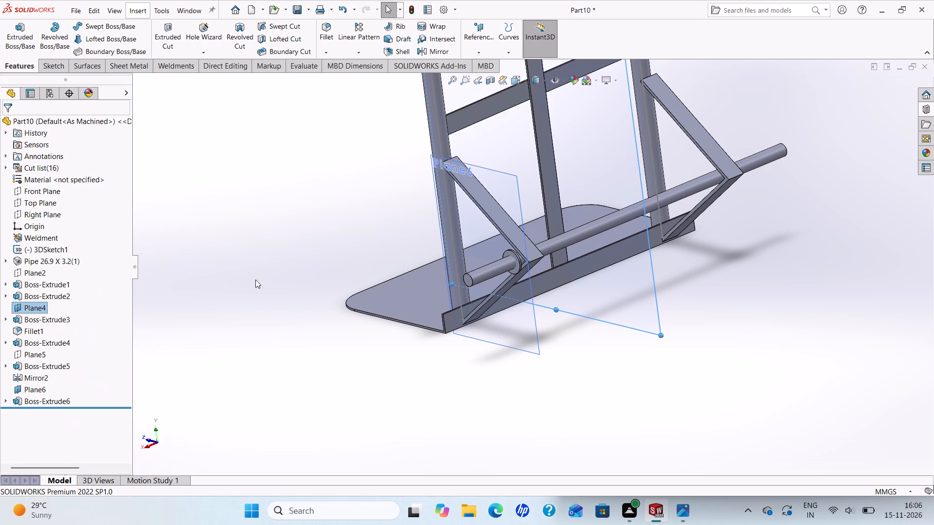
scroll(269, 261, up, 2)
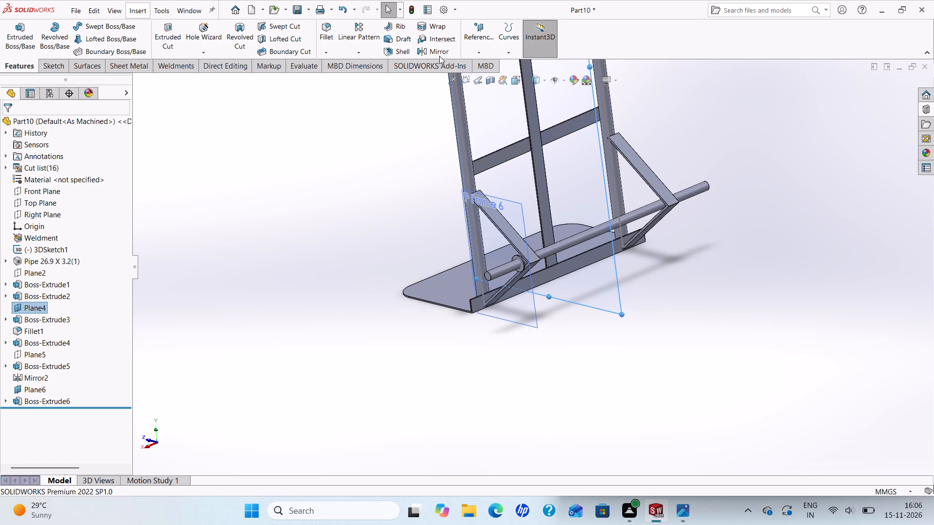
Mirror the 37 mm disc extrusion about Plane4 with Geometry Pattern enabled, onto the other end of the axle rod.
click(440, 52)
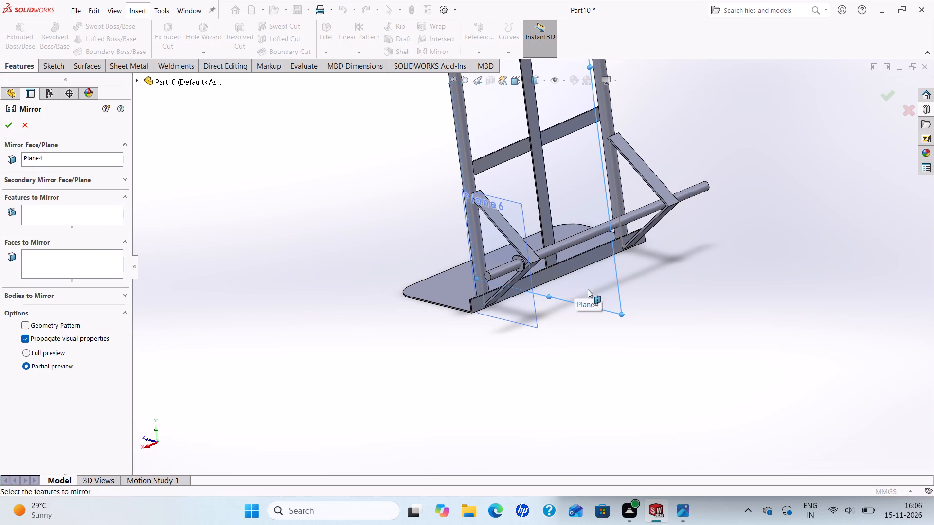
click(597, 294)
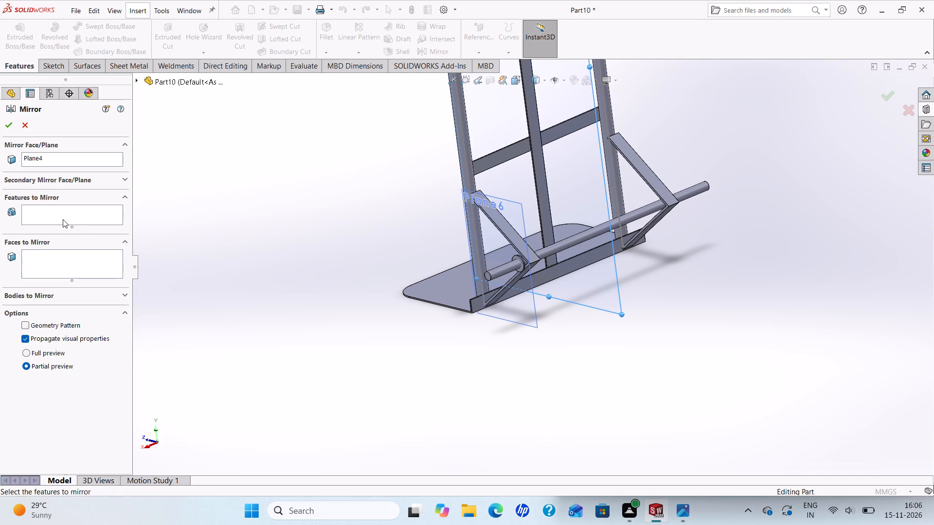
click(58, 215)
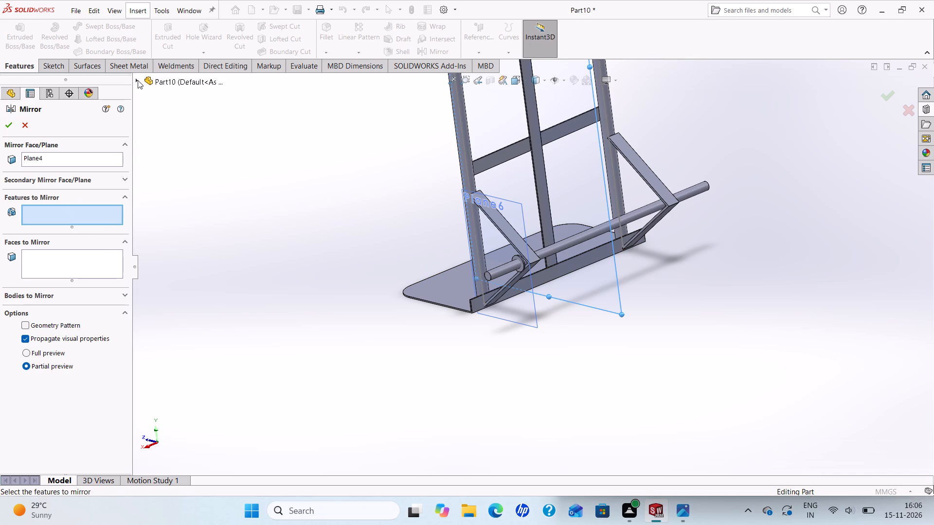
click(135, 80)
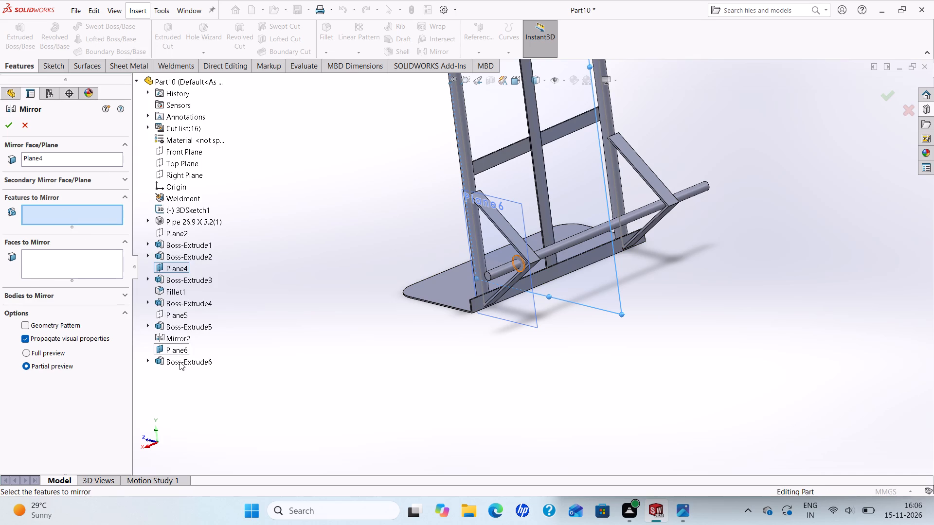
click(180, 362)
click(12, 129)
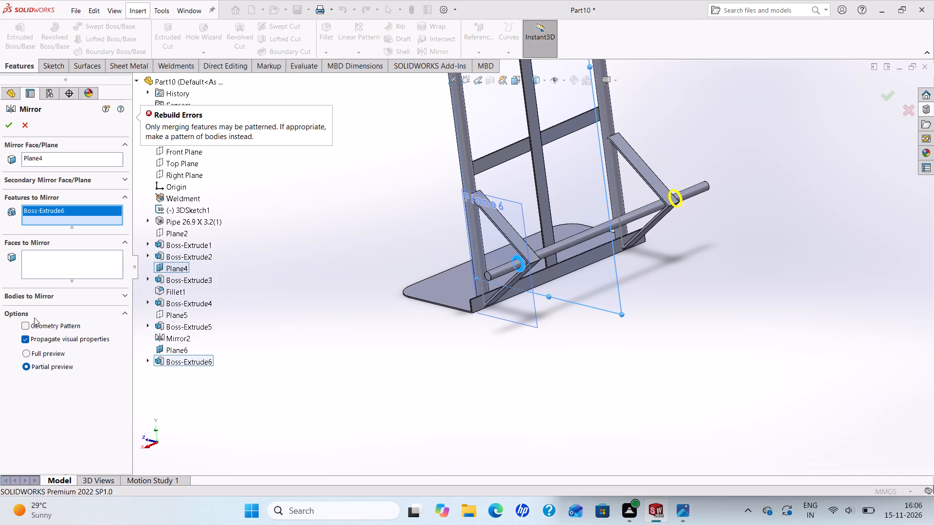
click(26, 328)
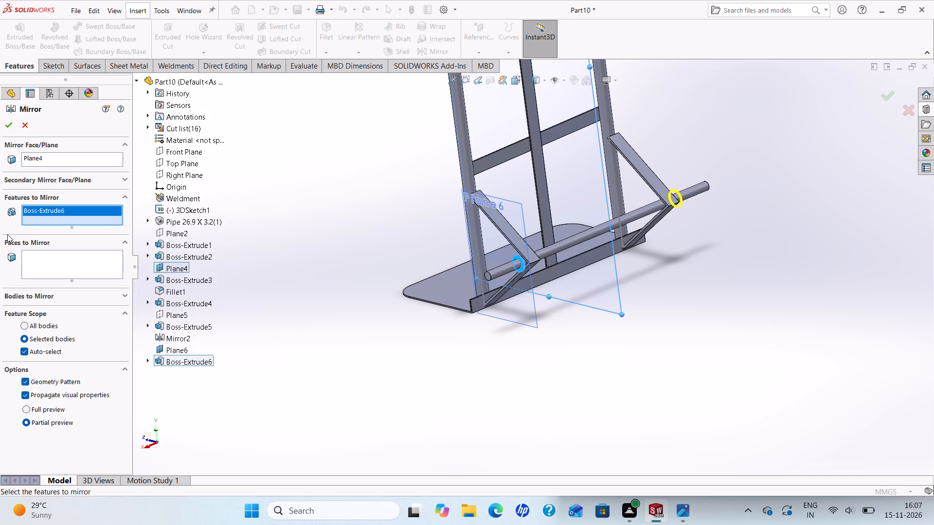
click(10, 127)
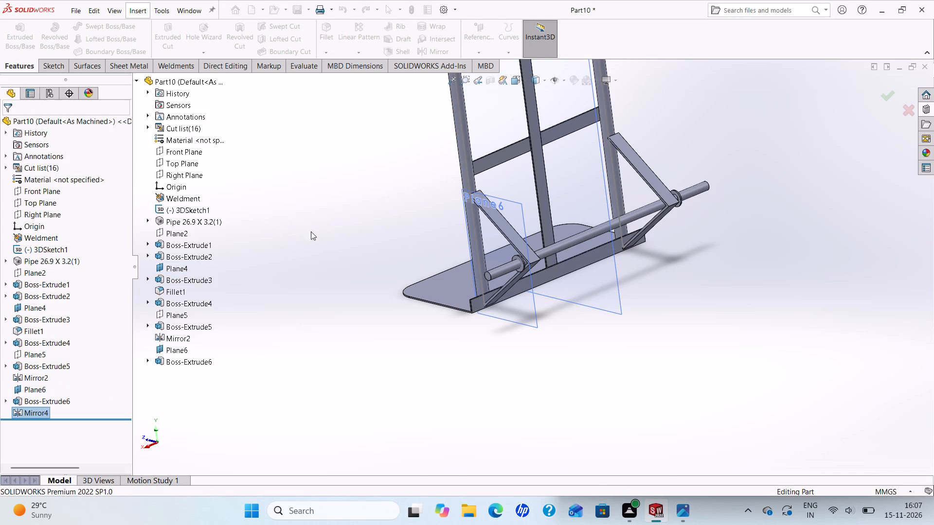
Examine both axle discs and the whole hand-truck frame from several angles.
scroll(564, 217, up, 1)
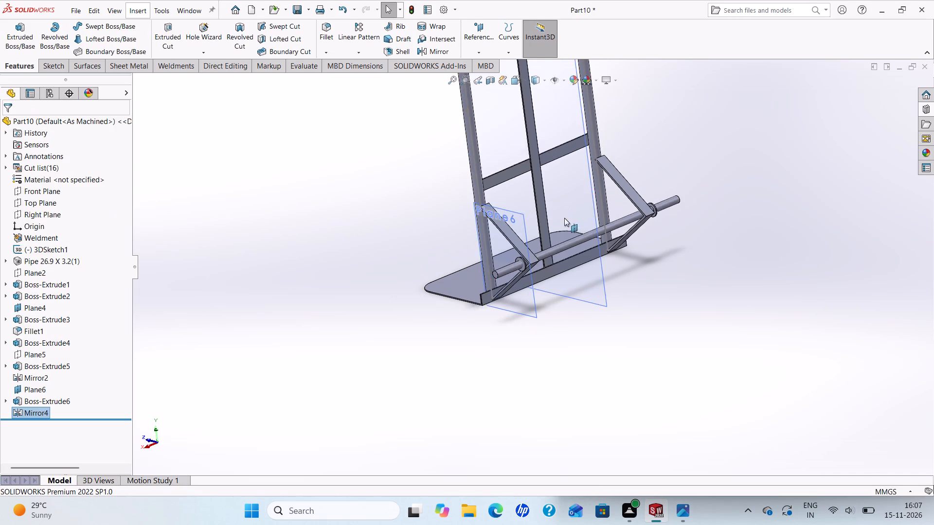
scroll(570, 232, down, 3)
middle_drag(570, 233, 547, 238)
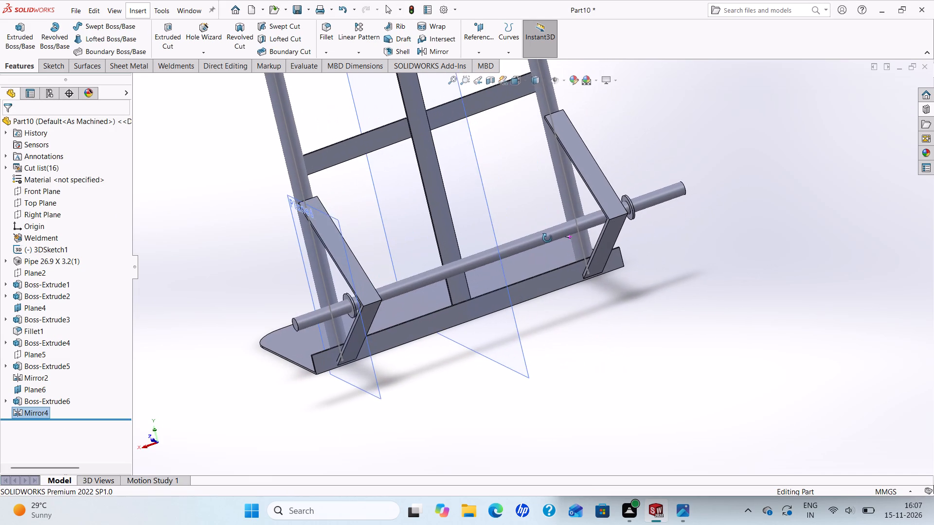
middle_drag(547, 238, 547, 239)
scroll(547, 239, up, 2)
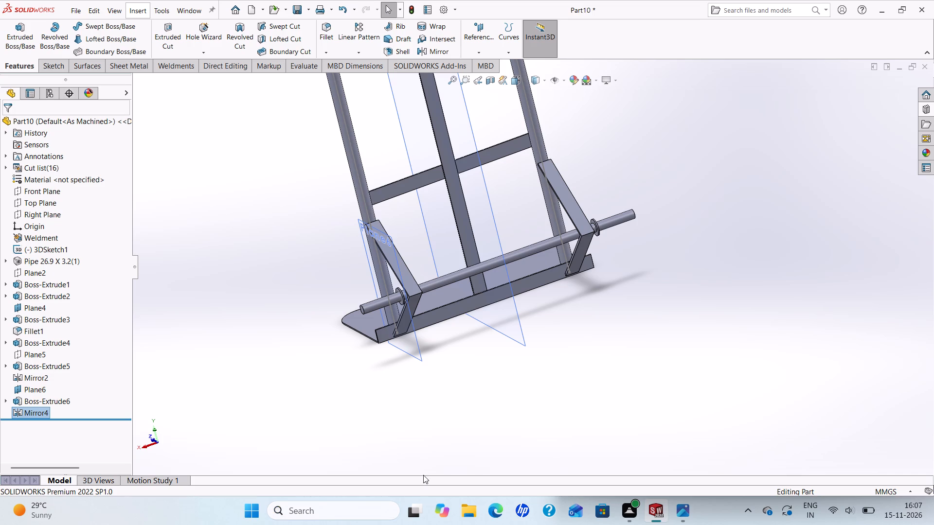
scroll(473, 219, up, 5)
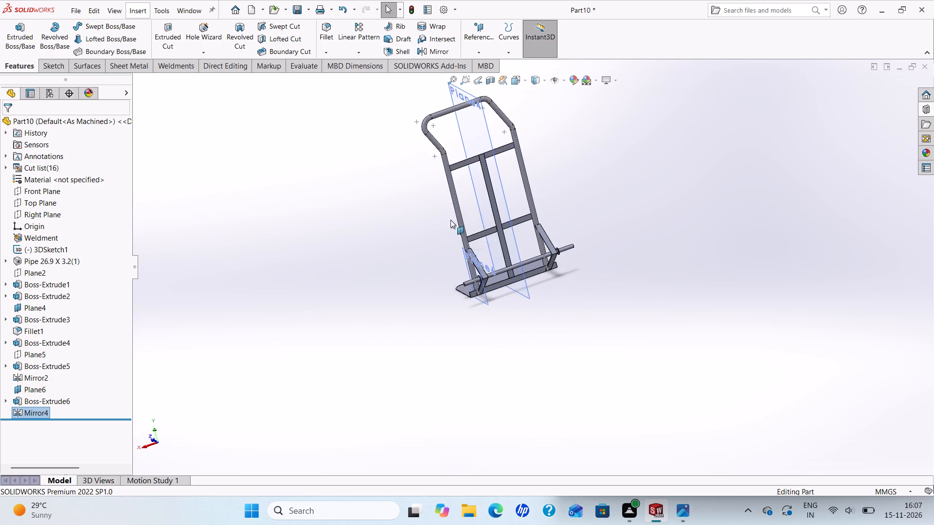
scroll(432, 226, down, 2)
middle_drag(431, 227, 455, 238)
scroll(455, 238, up, 2)
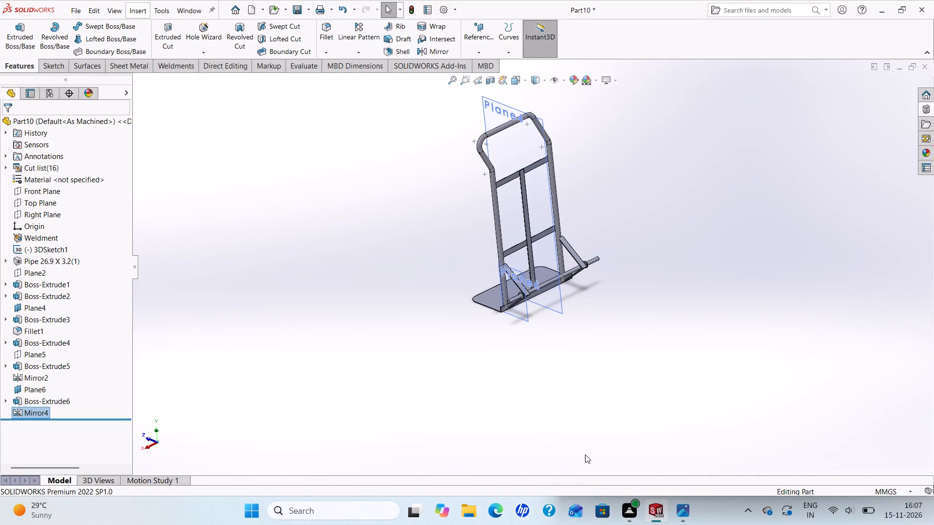
Create a reference plane offset 150 mm from Plane2, with the offset flipped toward the axle side of the frame.
click(37, 272)
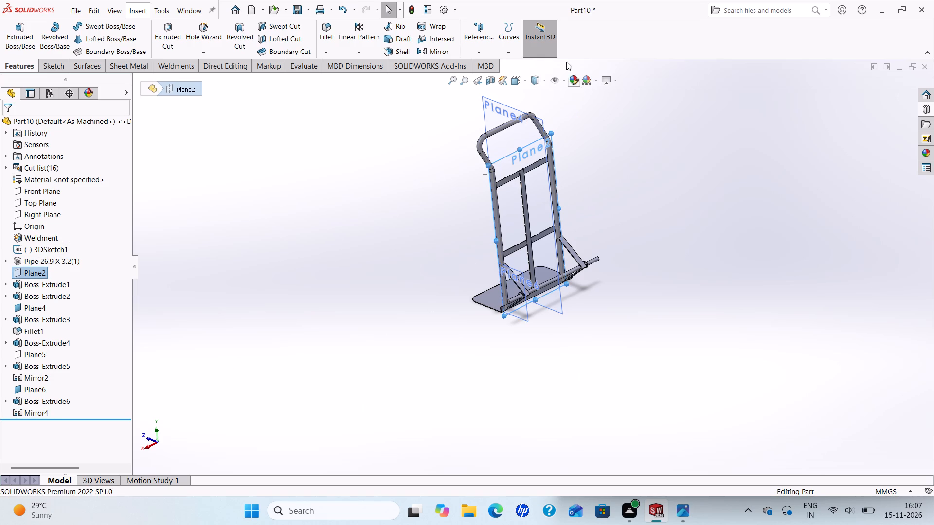
click(488, 53)
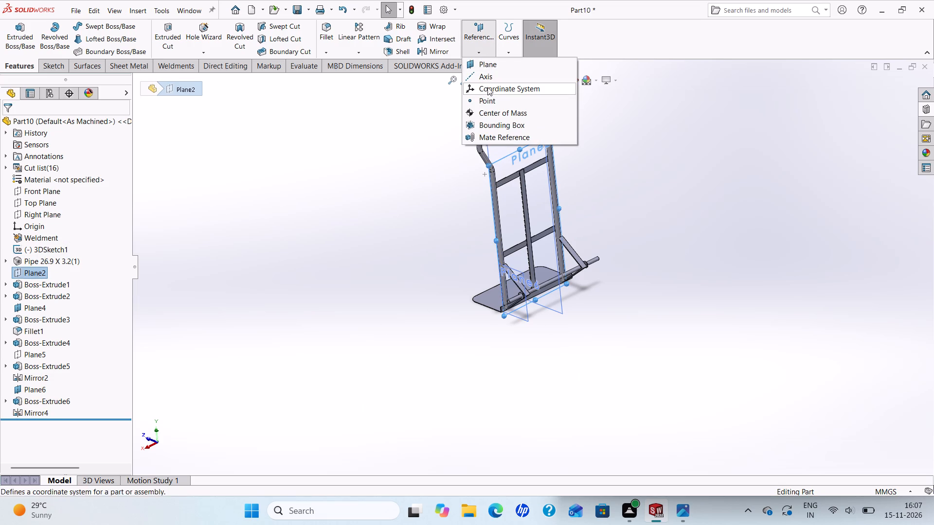
click(489, 65)
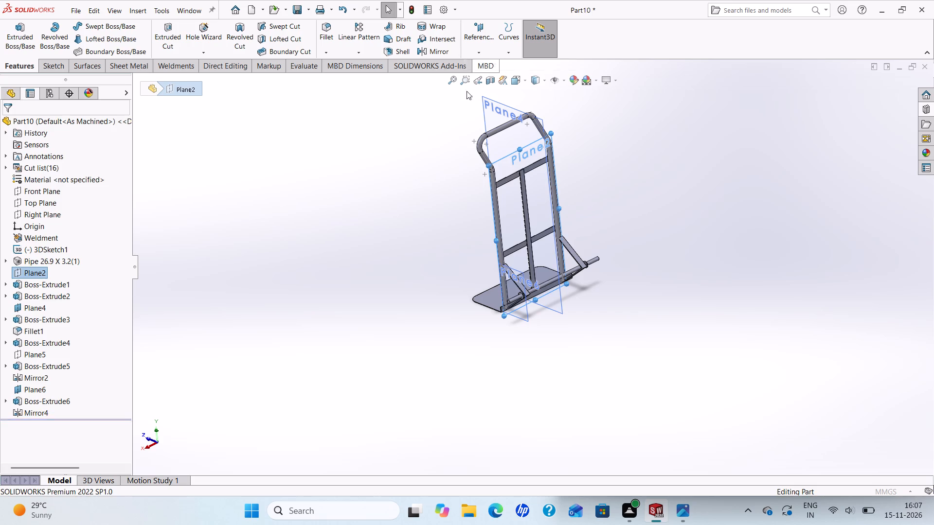
middle_drag(384, 264, 436, 289)
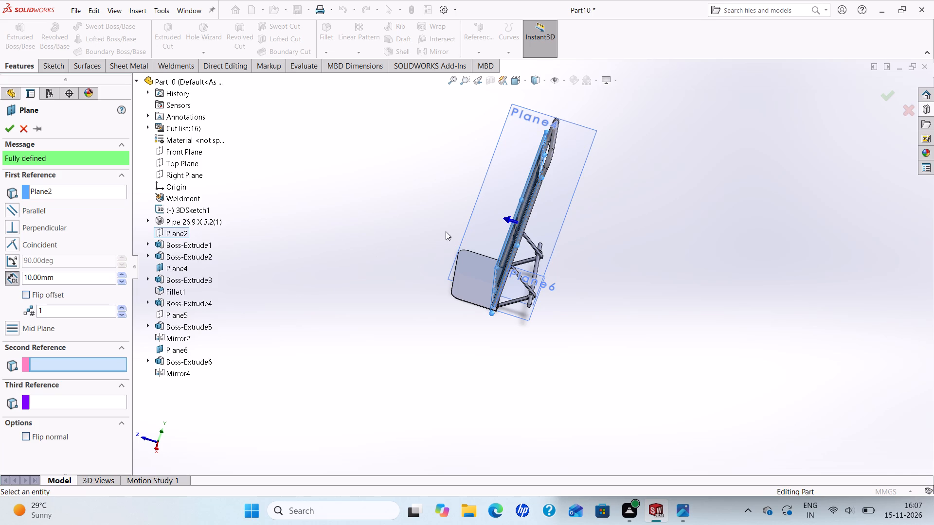
drag(56, 275, 0, 287)
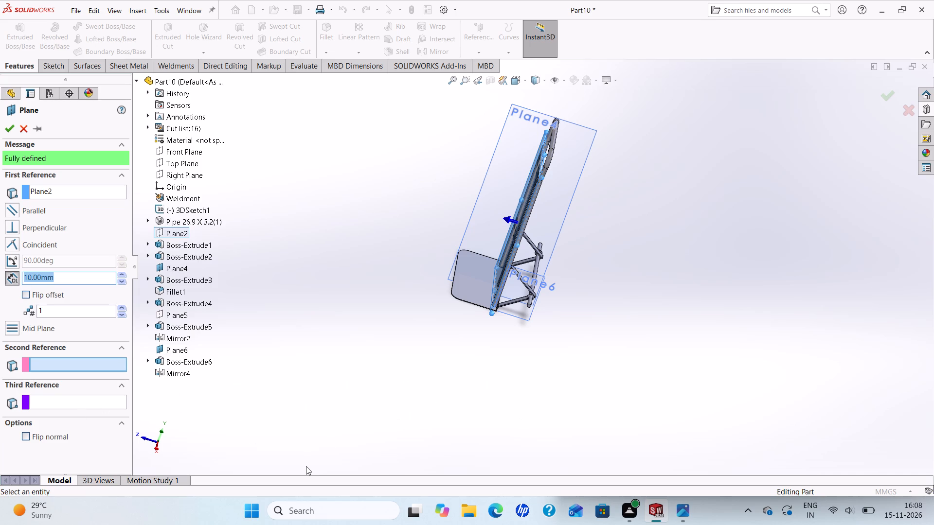
text(150)
key(Return)
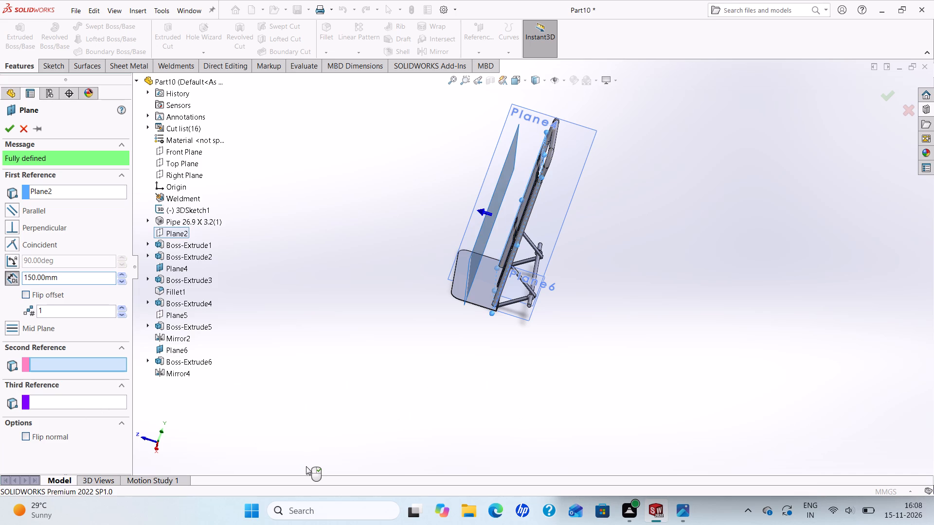
click(27, 296)
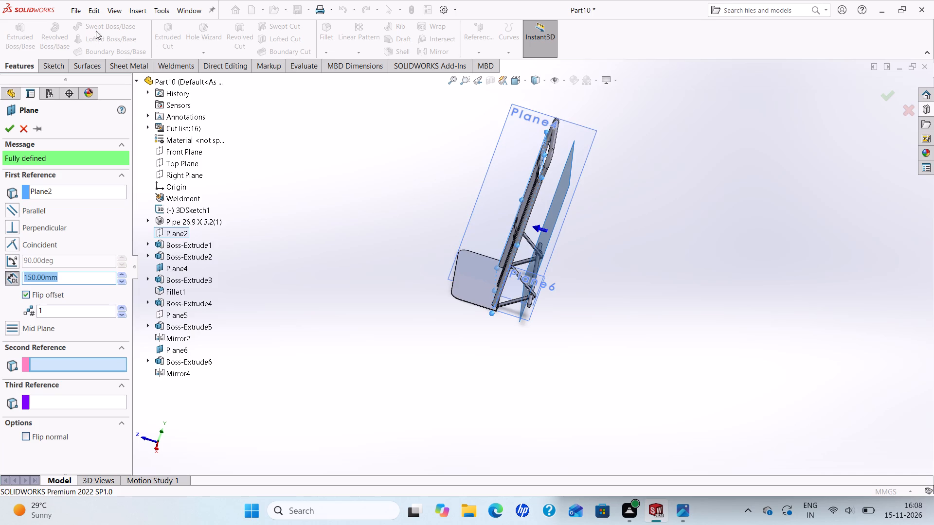
click(12, 127)
Hide the reference planes Plane4 and Plane6.
scroll(502, 251, down, 1)
middle_drag(506, 245, 485, 211)
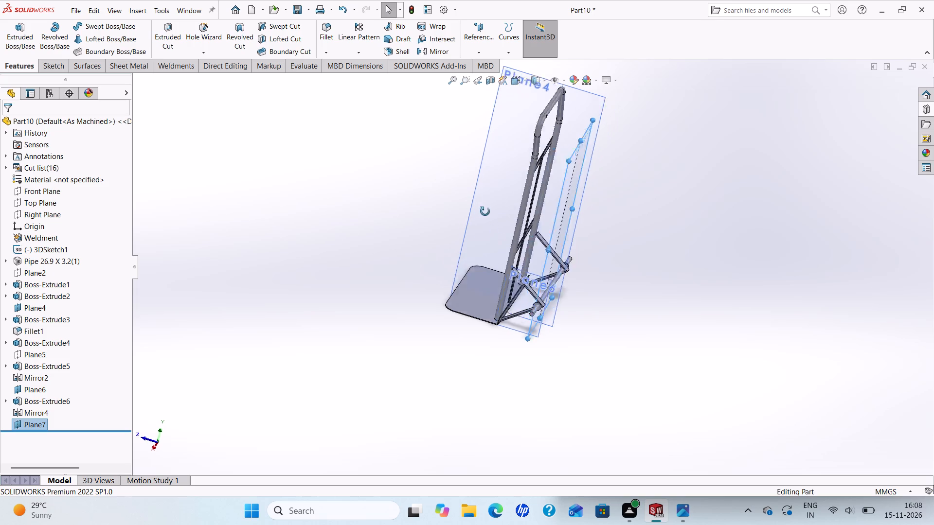
middle_drag(485, 211, 483, 207)
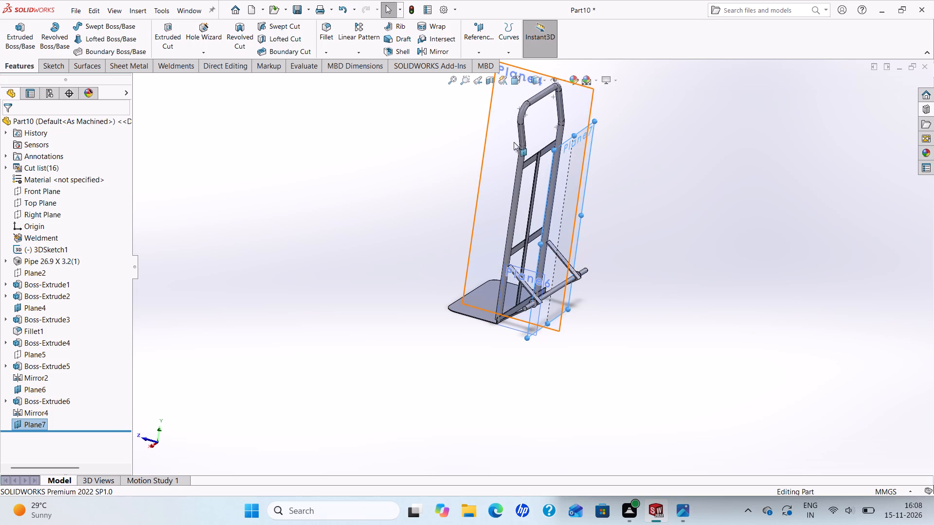
right_click(503, 140)
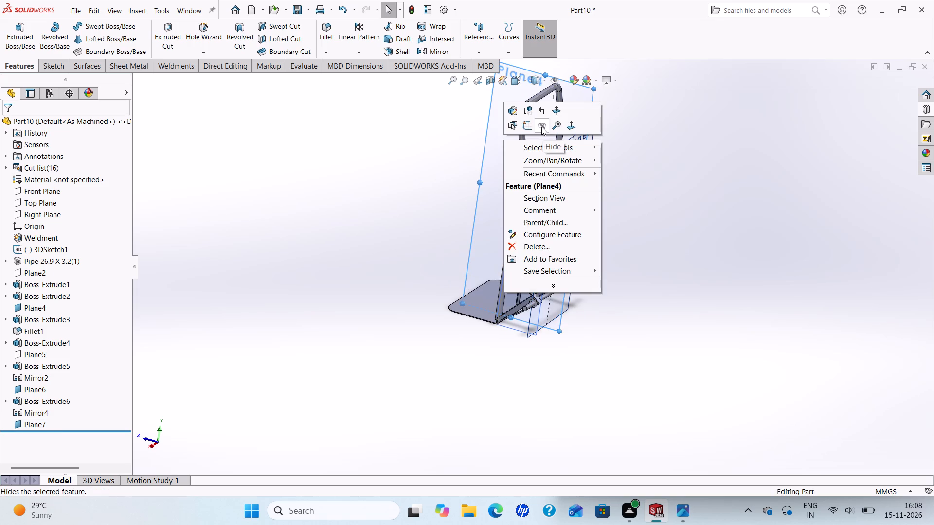
click(541, 127)
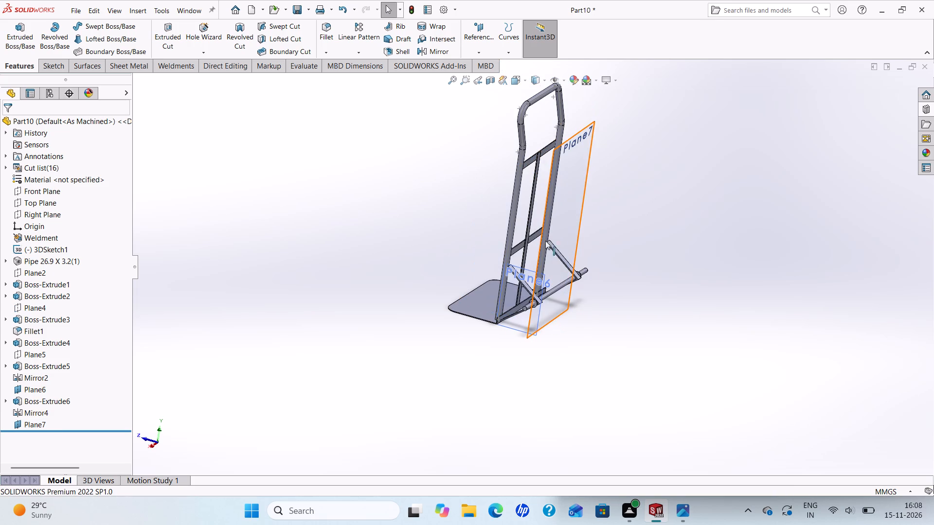
right_click(511, 324)
click(552, 306)
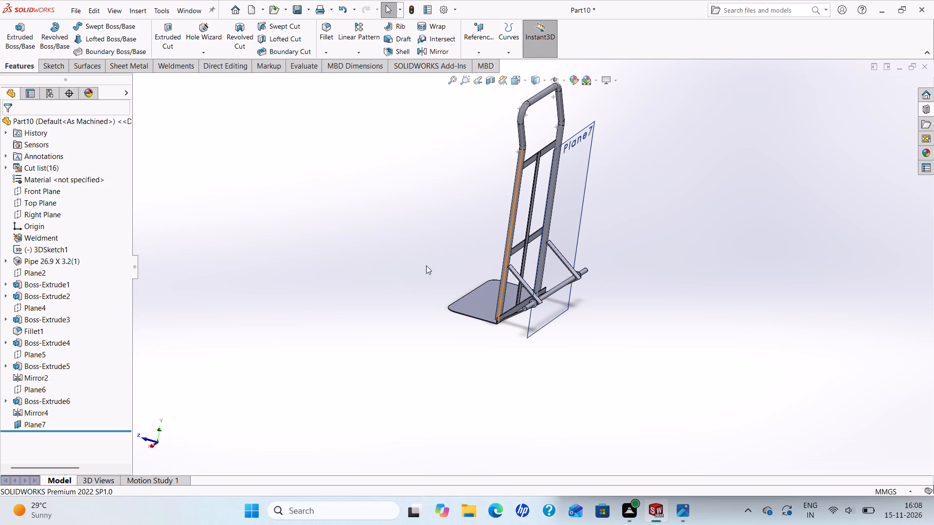
Start a sketch on Plane7 and draw a horizontal centerline about 19 mm long inward from the midpoint of the axle rod's end.
right_click(577, 162)
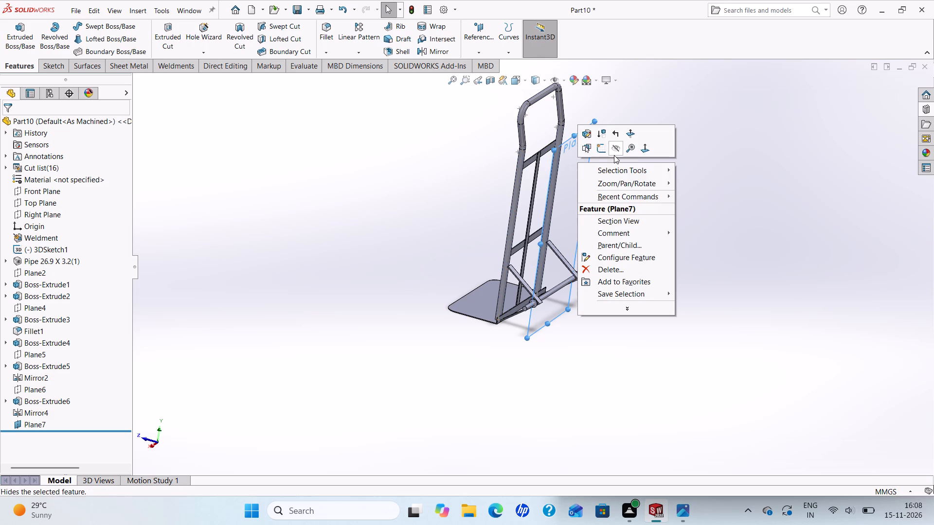
click(598, 151)
scroll(597, 301, up, 3)
scroll(603, 297, down, 1)
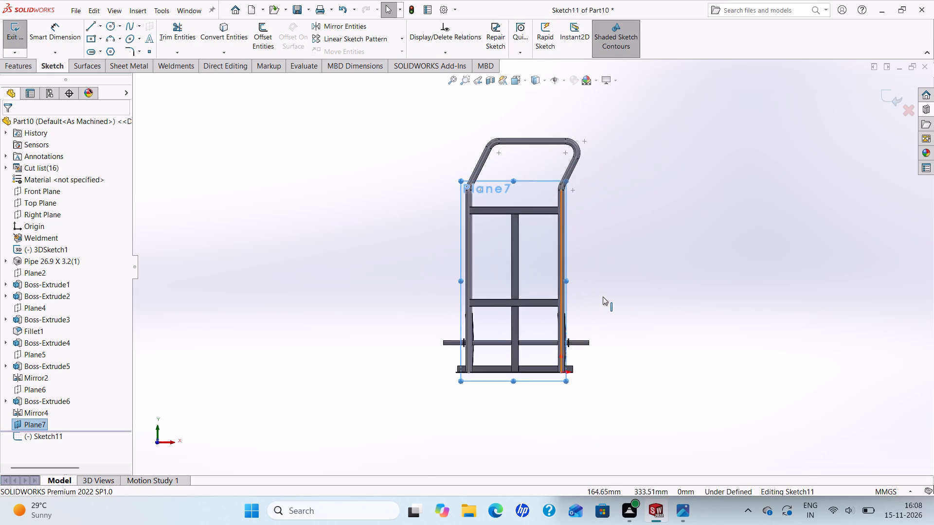
scroll(603, 297, down, 1)
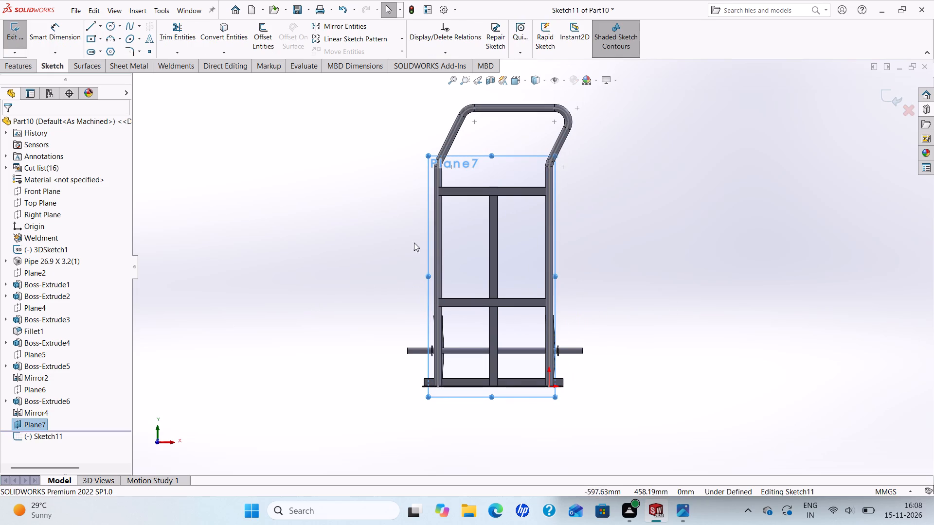
scroll(500, 304, down, 4)
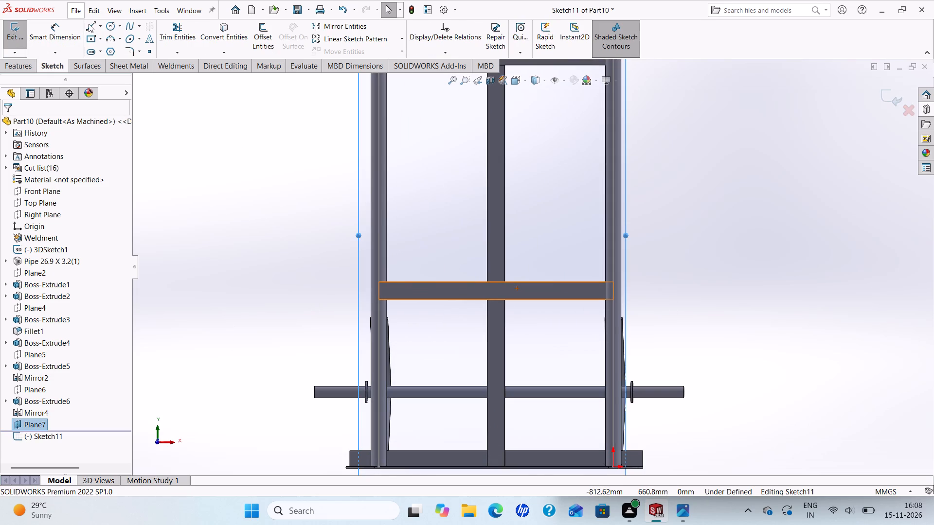
click(99, 24)
click(106, 45)
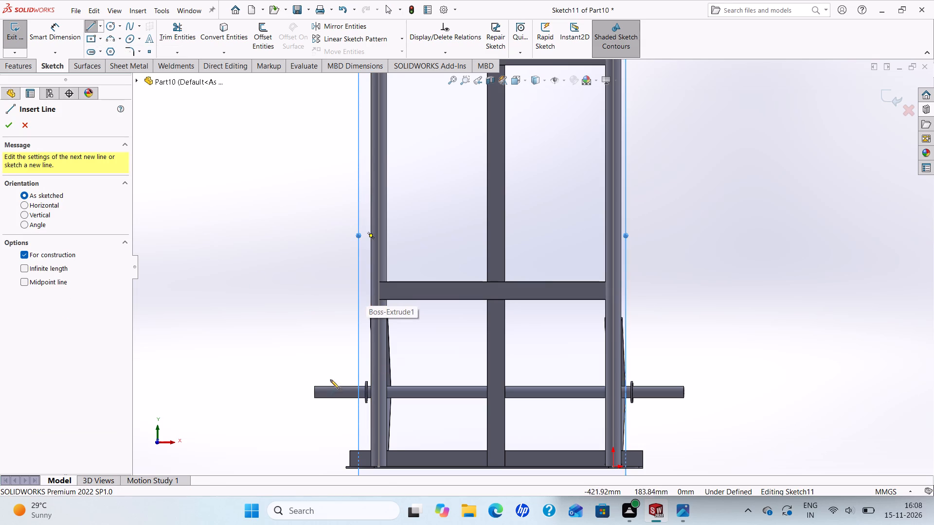
scroll(332, 385, down, 6)
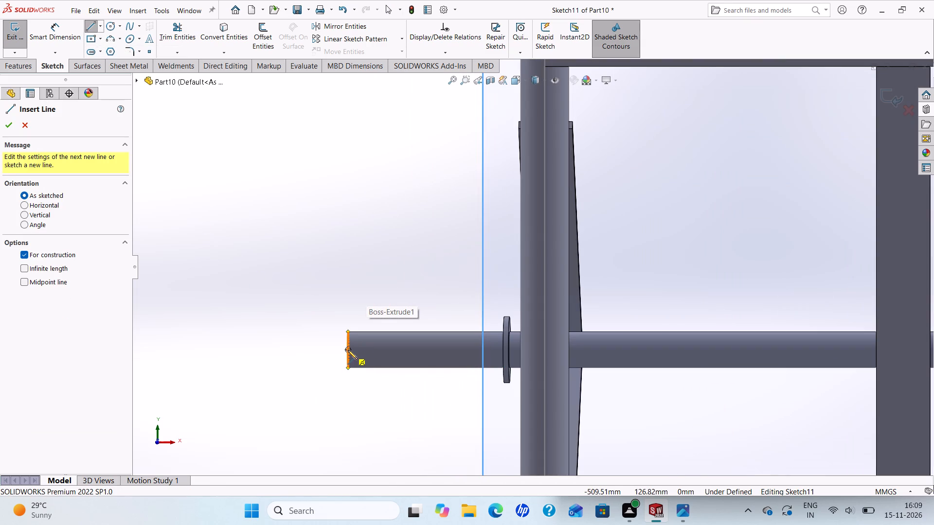
click(348, 350)
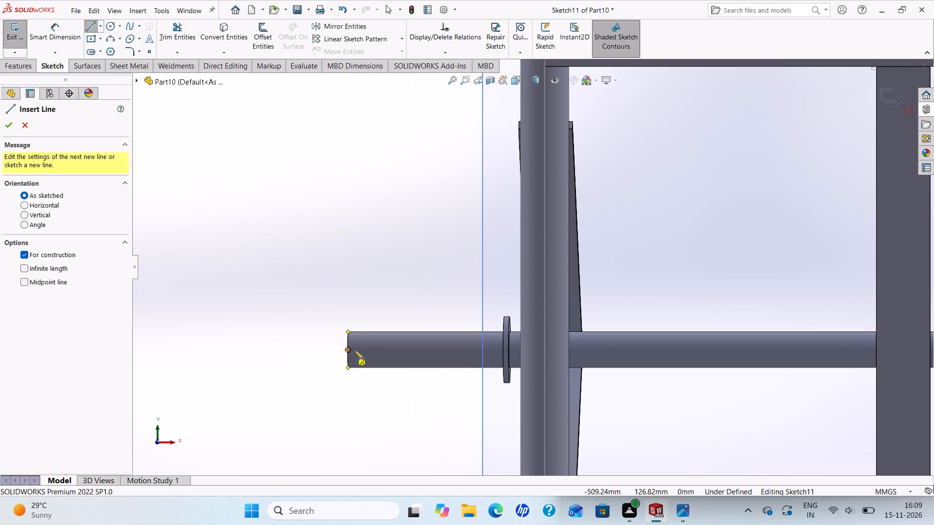
click(381, 350)
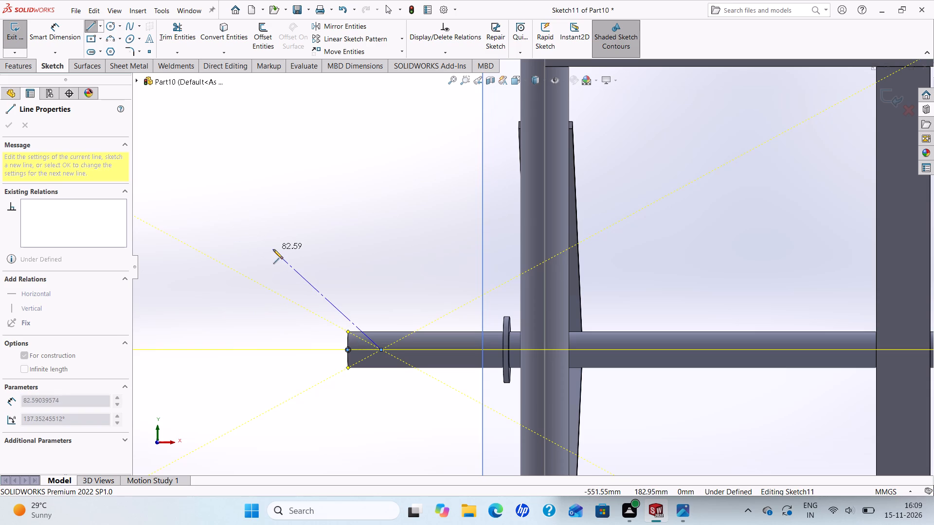
key(Escape)
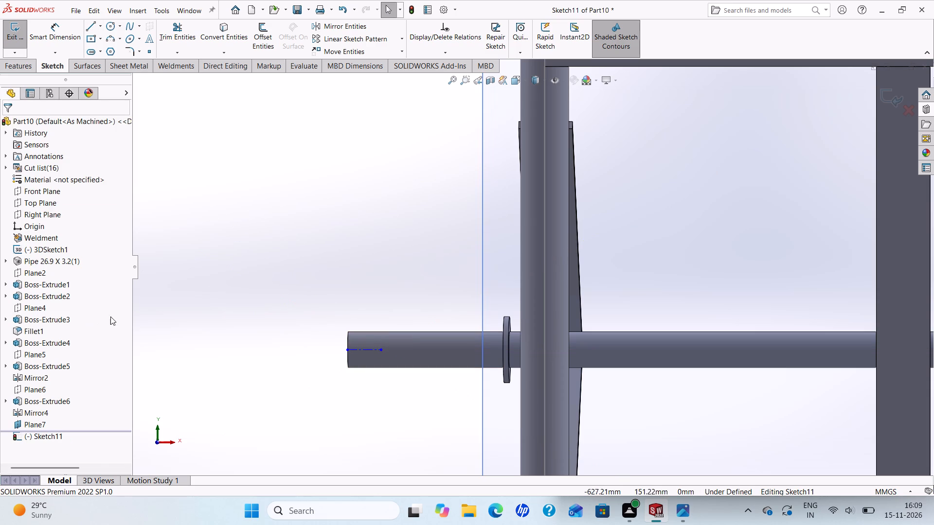
Dimension the horizontal centerline at the axle rod's end to a length of 8.5 mm.
click(62, 43)
click(366, 349)
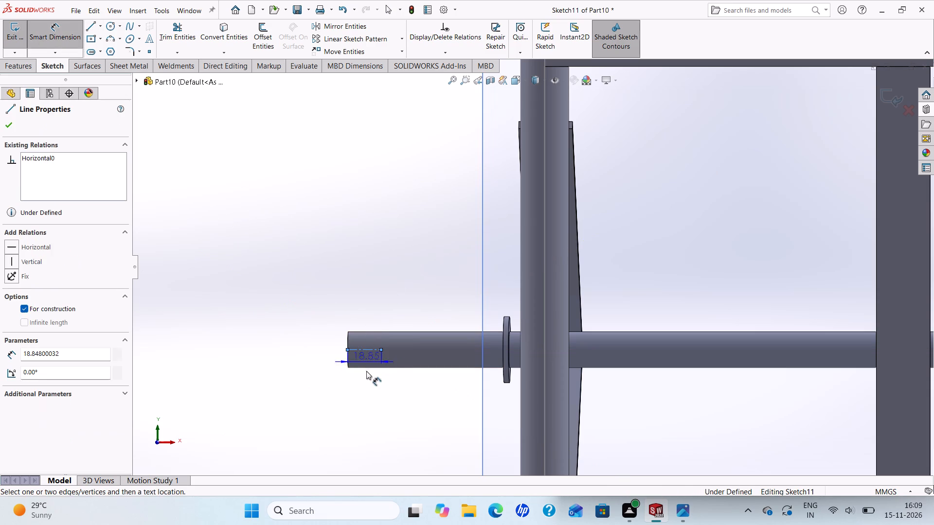
click(366, 386)
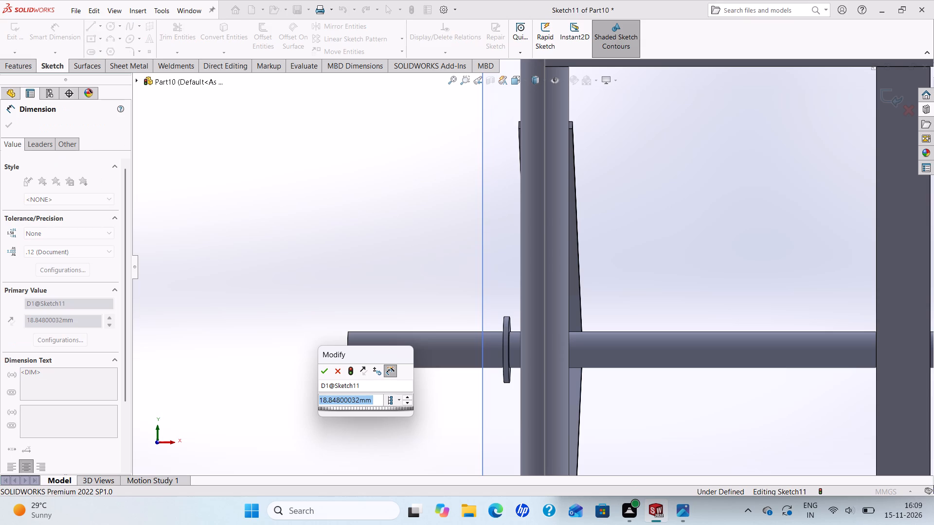
text(8.5)
key(Return)
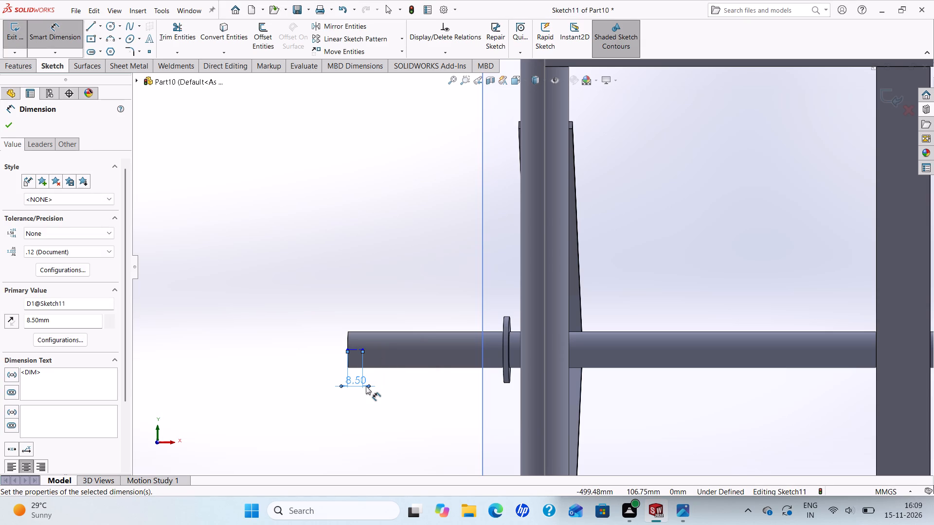
click(14, 122)
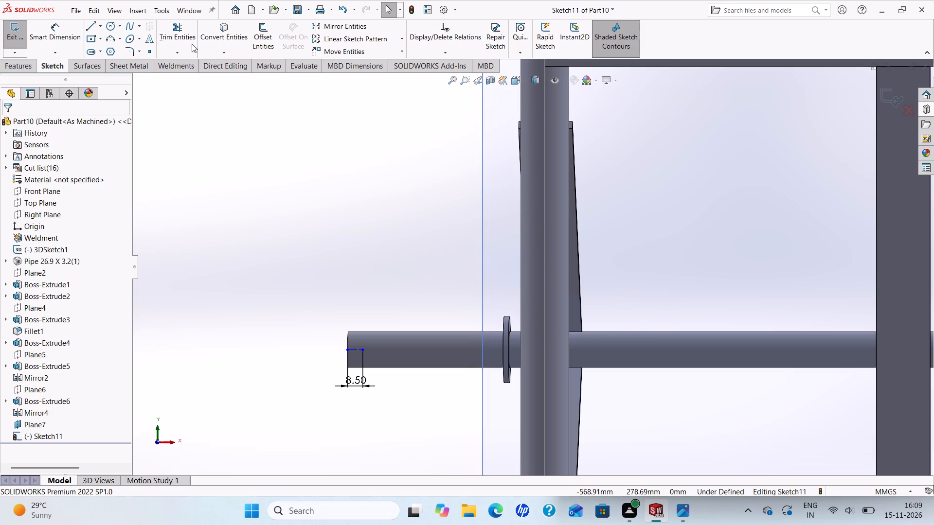
Place a sketch point above the centerline's inner endpoint and dimension it 18.5 mm vertically from that endpoint.
click(151, 52)
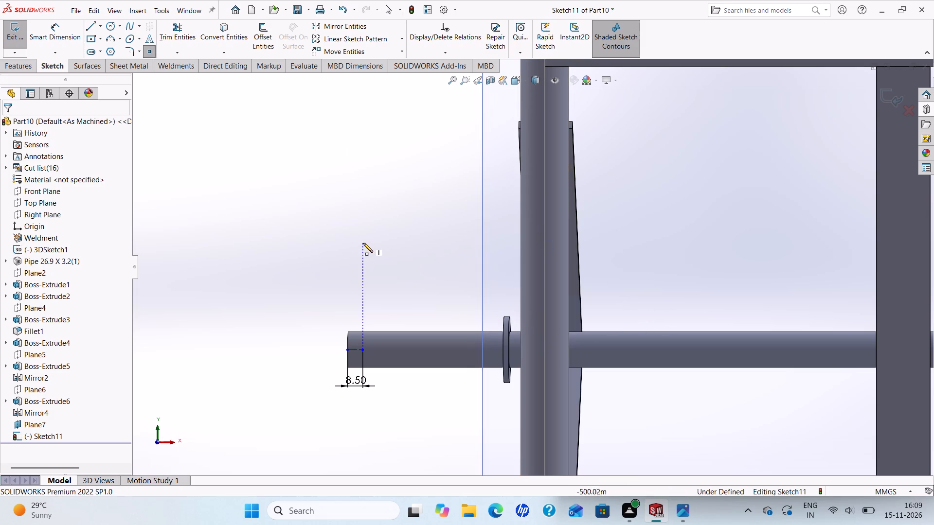
click(361, 244)
right_click(361, 244)
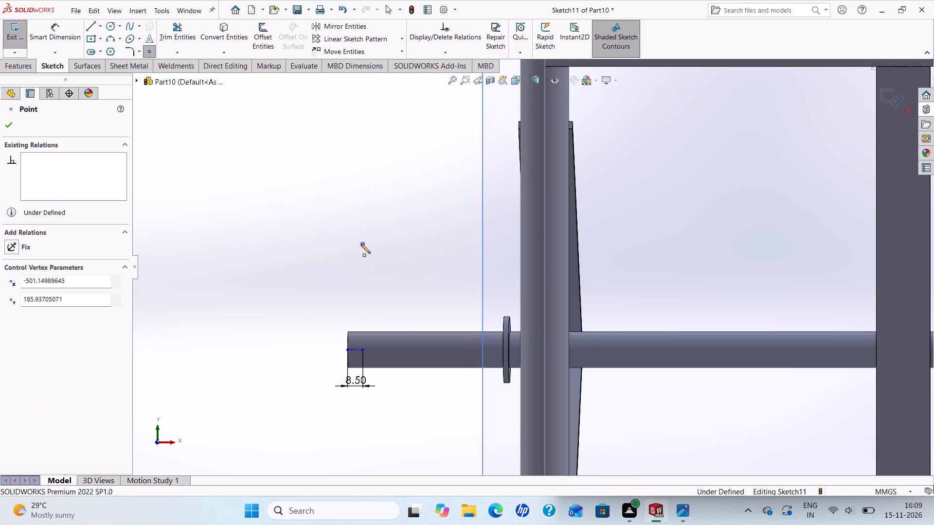
click(374, 248)
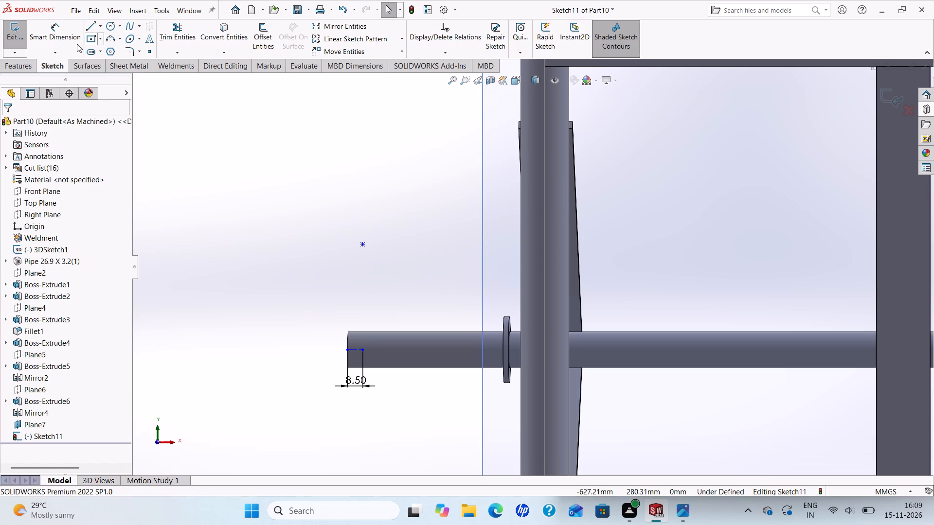
click(75, 44)
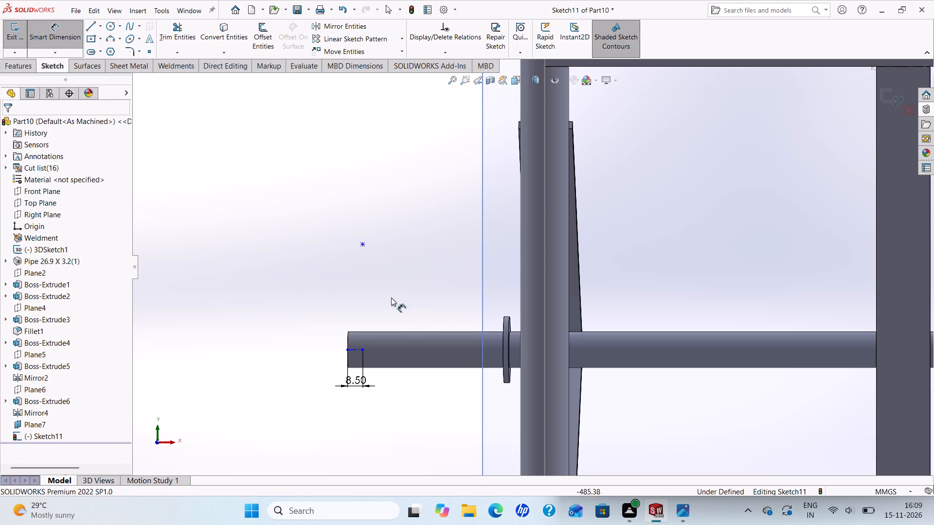
click(362, 349)
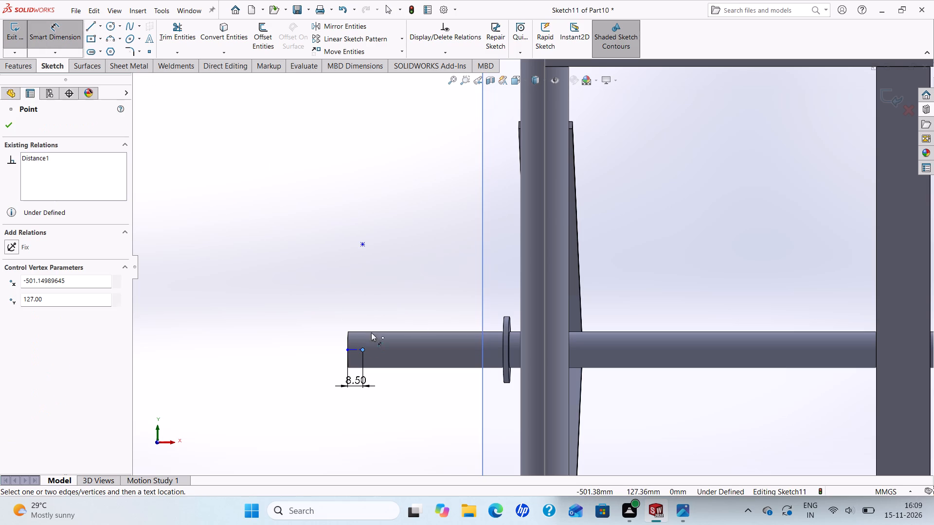
click(364, 245)
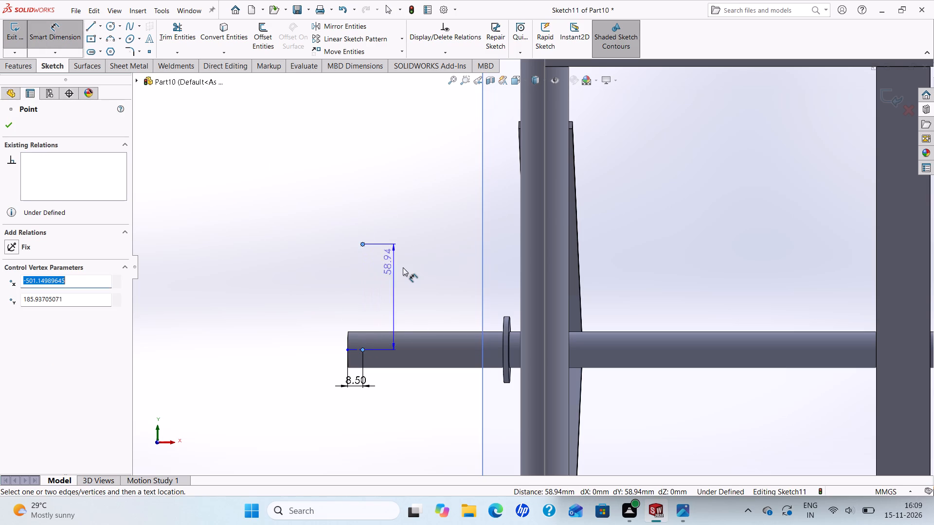
click(406, 268)
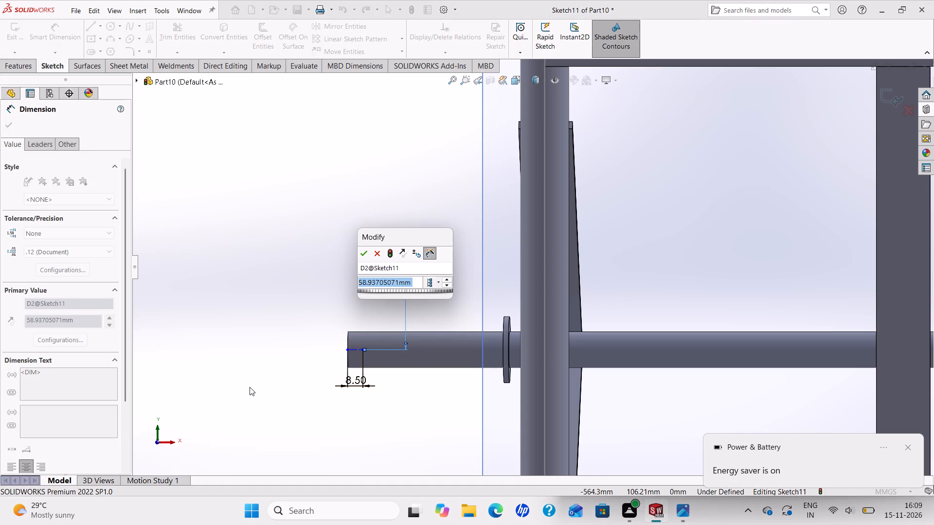
text(18.5)
key(Return)
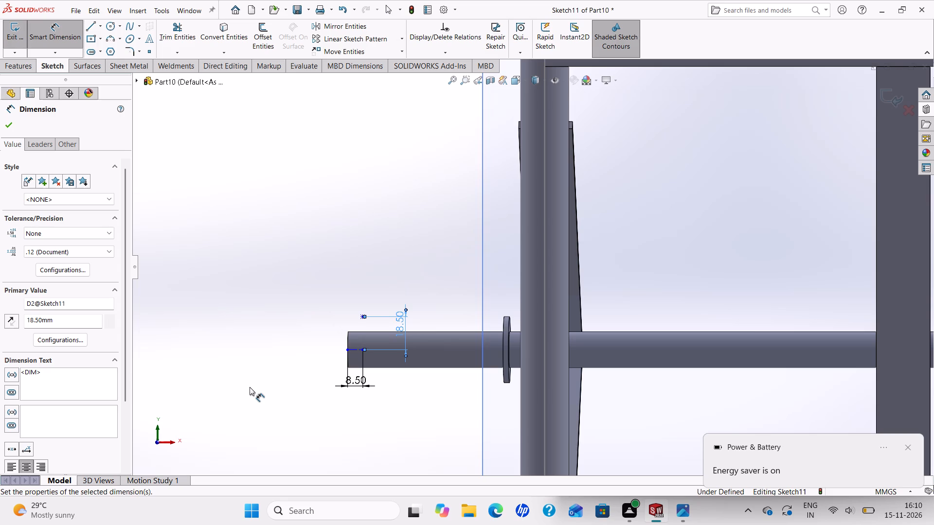
click(254, 390)
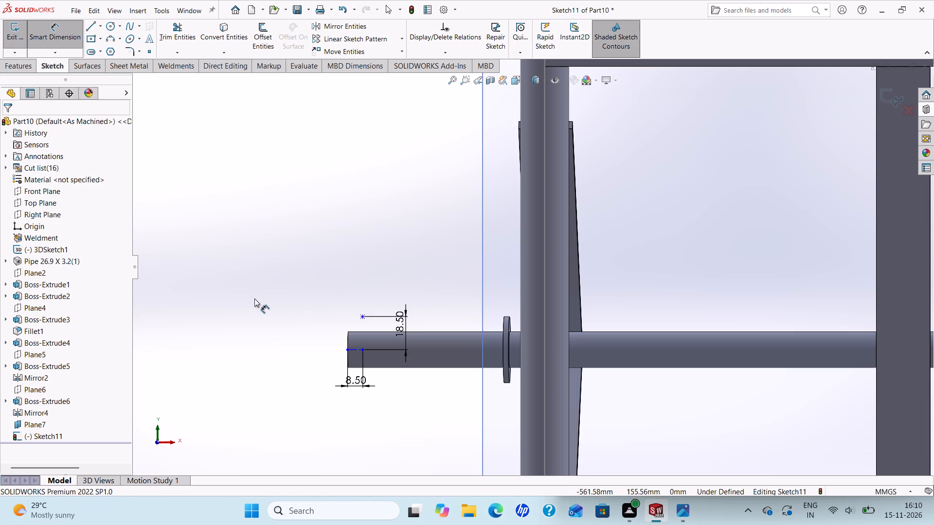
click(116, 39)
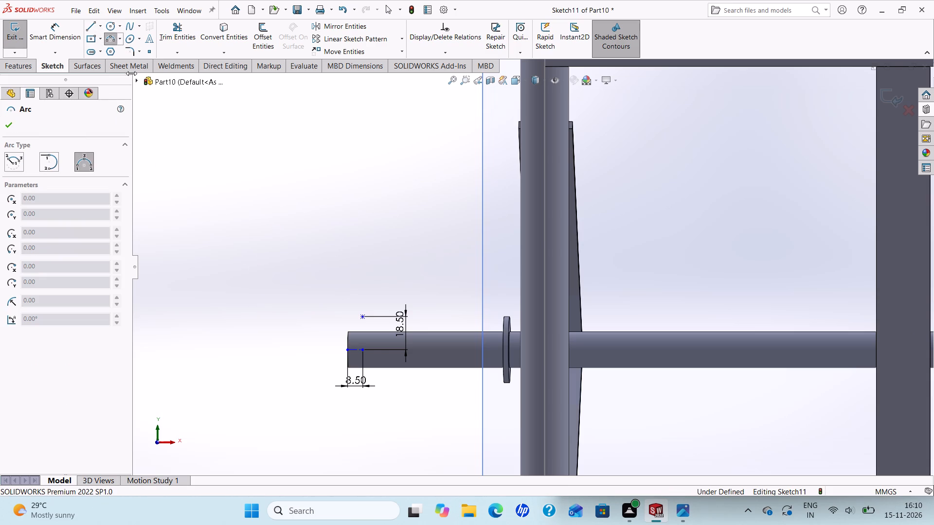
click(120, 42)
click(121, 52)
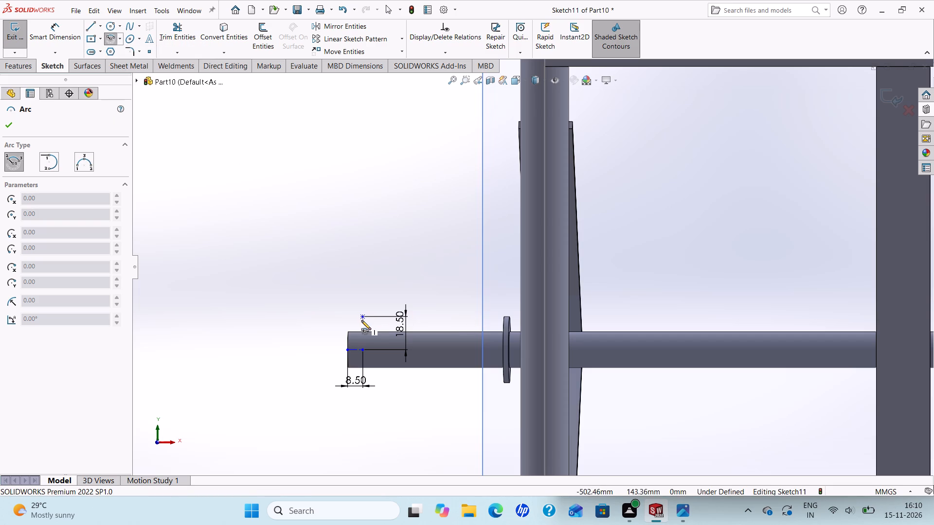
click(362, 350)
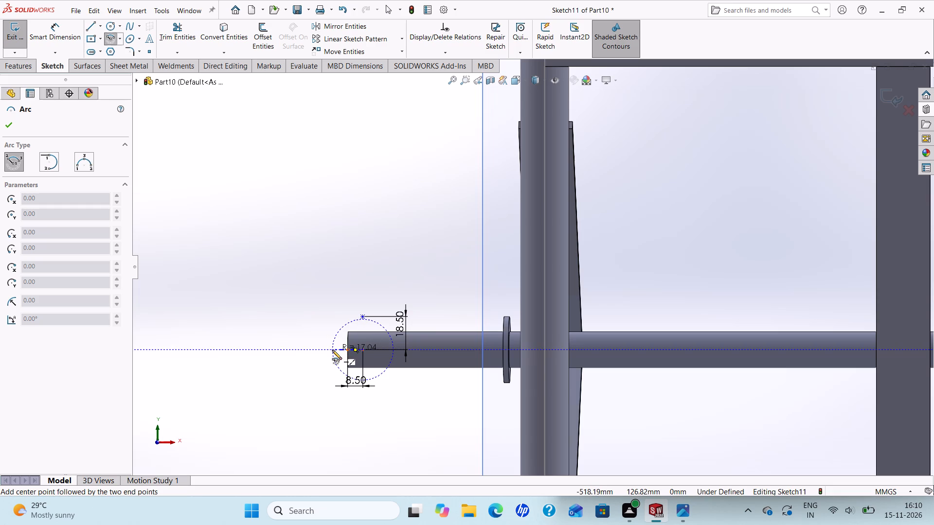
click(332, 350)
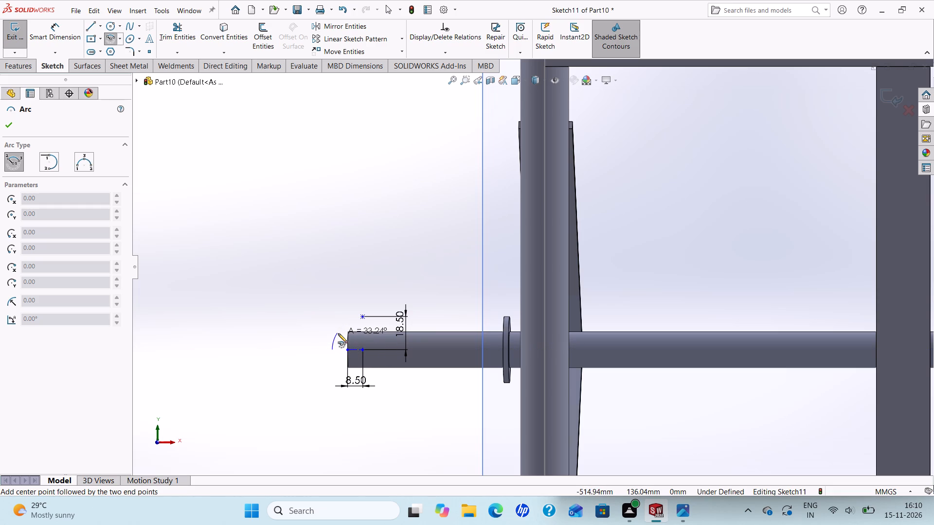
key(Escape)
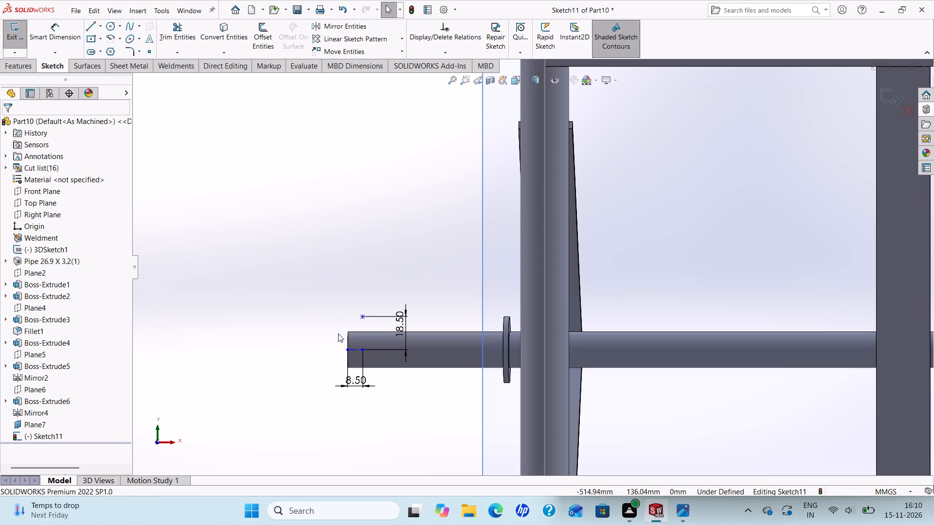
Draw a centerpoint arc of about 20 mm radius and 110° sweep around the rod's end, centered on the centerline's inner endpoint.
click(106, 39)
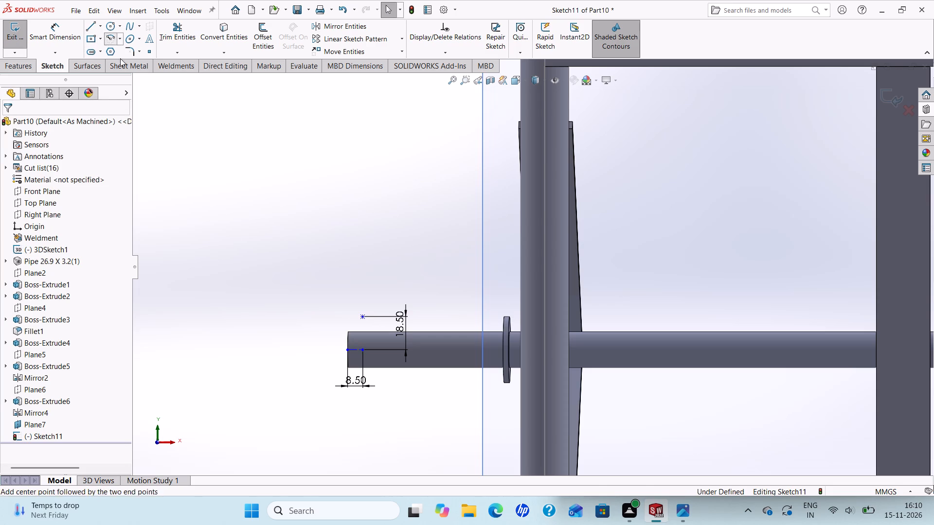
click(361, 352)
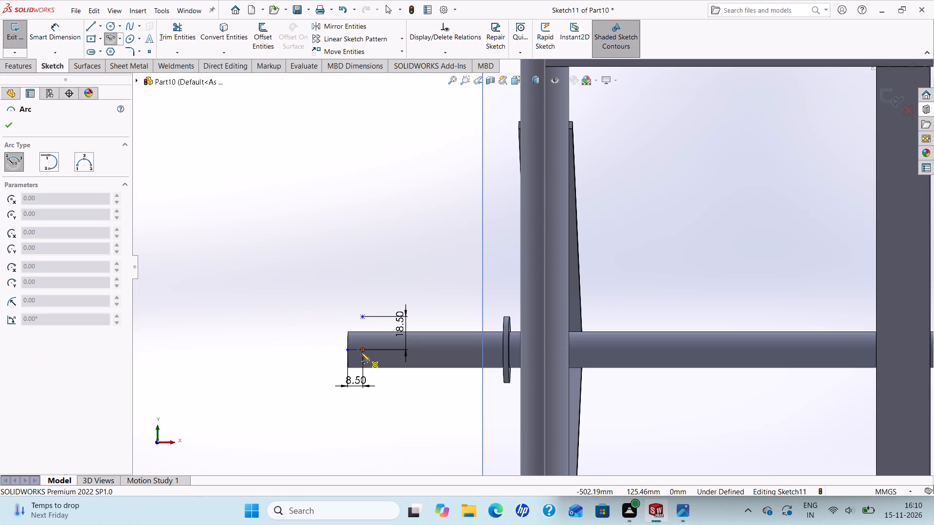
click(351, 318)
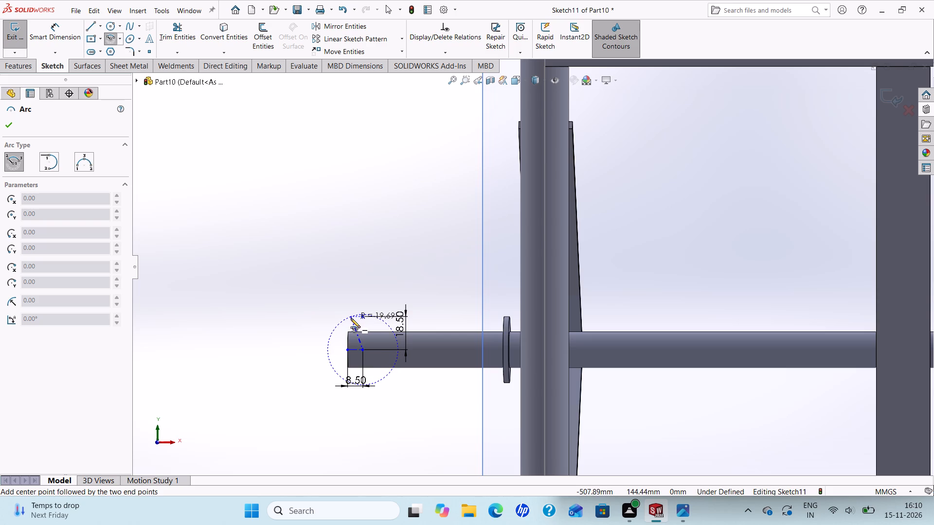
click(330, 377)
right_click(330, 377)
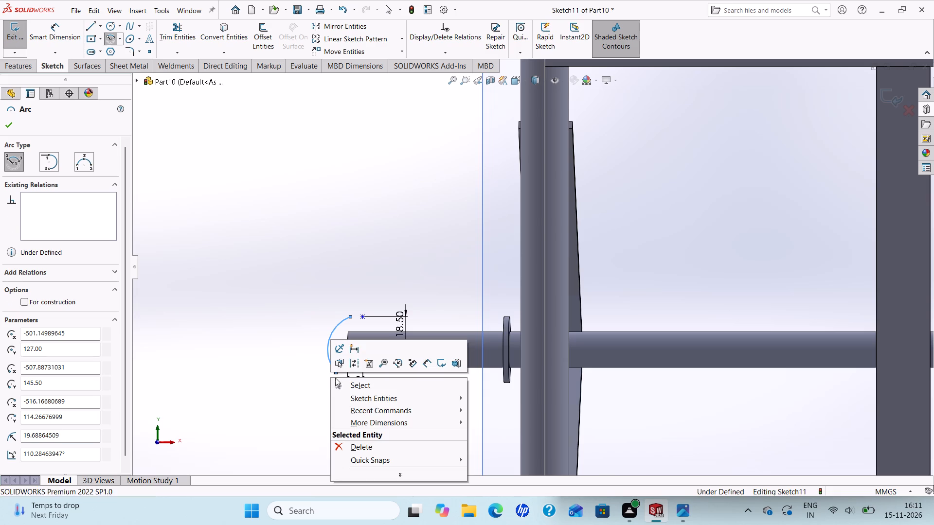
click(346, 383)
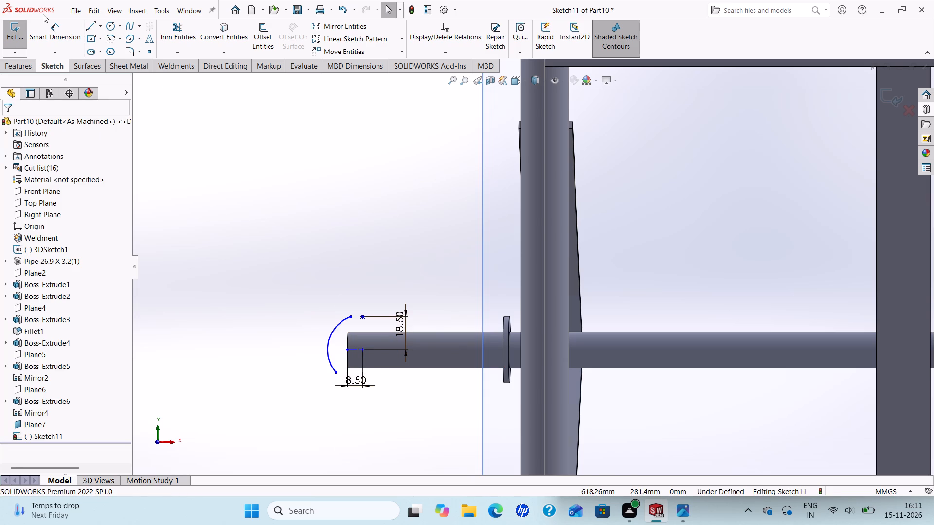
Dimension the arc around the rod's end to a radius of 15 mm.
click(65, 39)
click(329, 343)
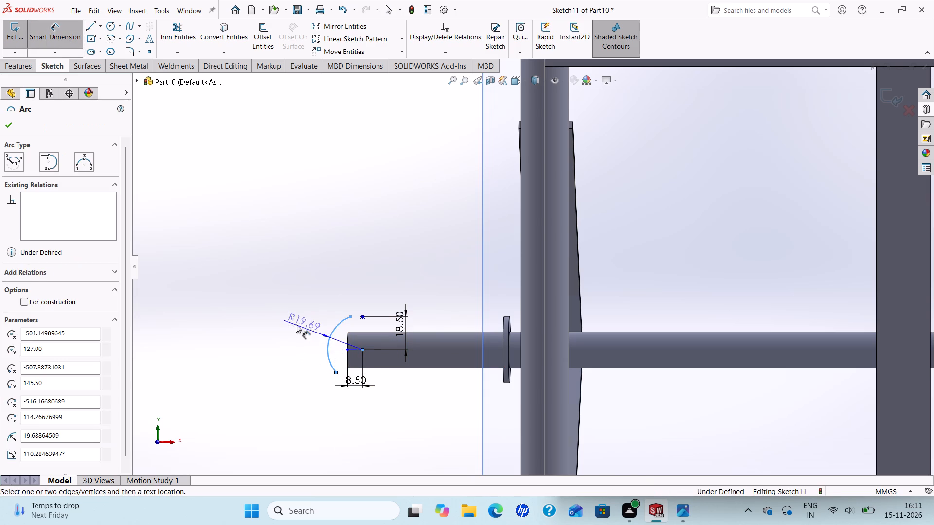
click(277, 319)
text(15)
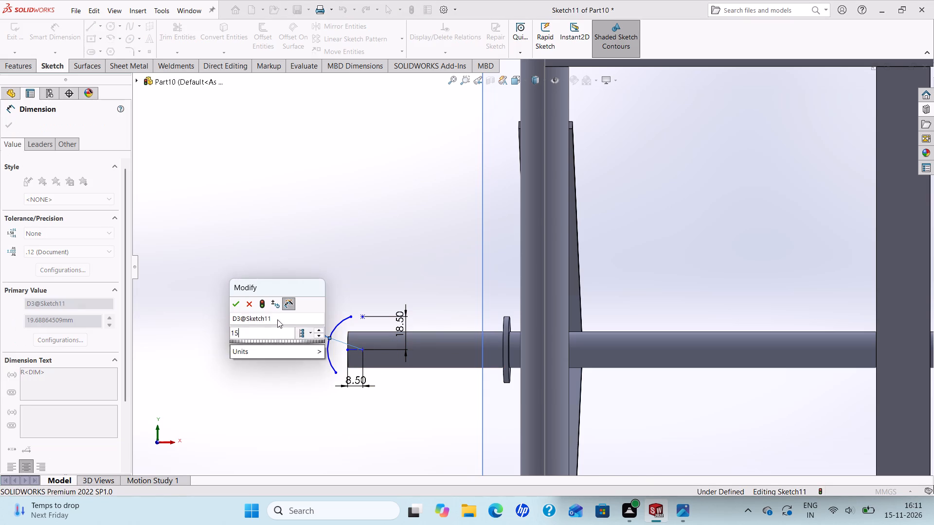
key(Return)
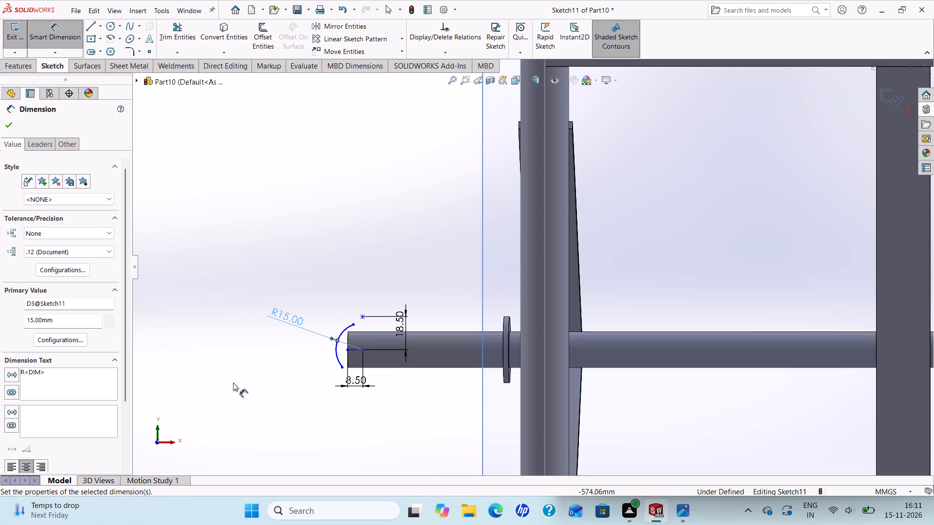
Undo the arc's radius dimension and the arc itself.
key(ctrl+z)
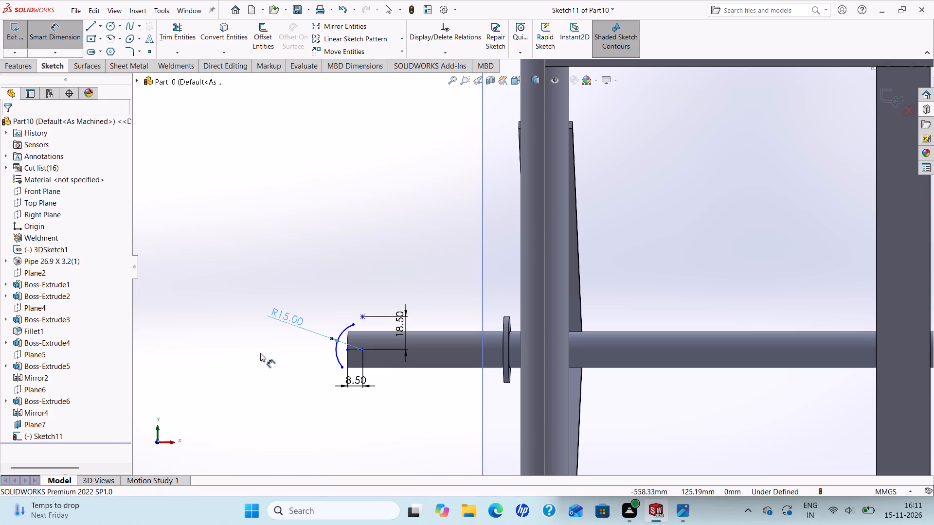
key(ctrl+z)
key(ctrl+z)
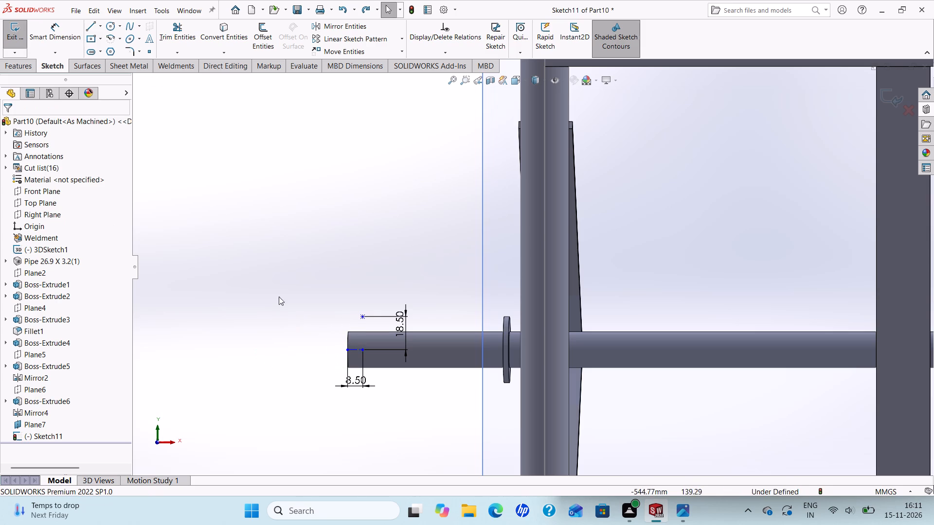
Draw a centerpoint arc of about 20 mm radius and 116° sweep around the rod's end, centered on the centerline's inner endpoint.
click(111, 35)
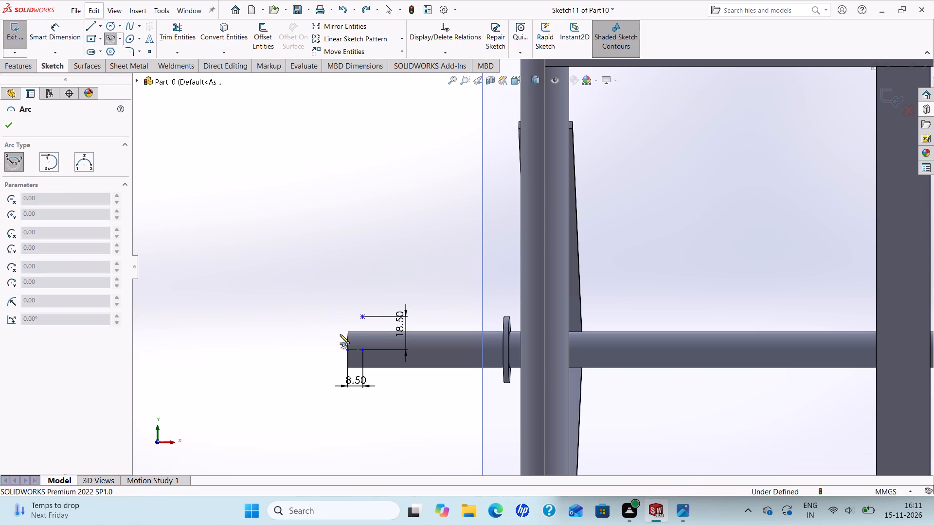
click(363, 350)
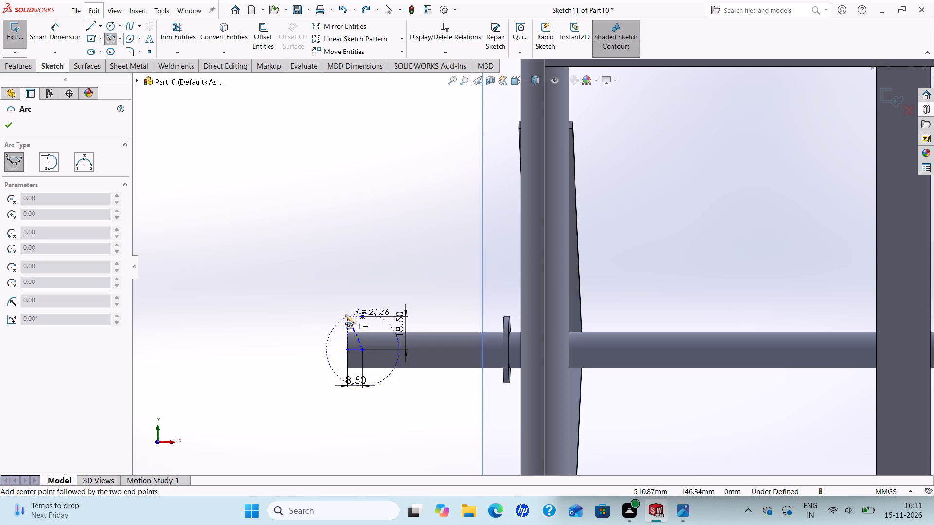
click(345, 315)
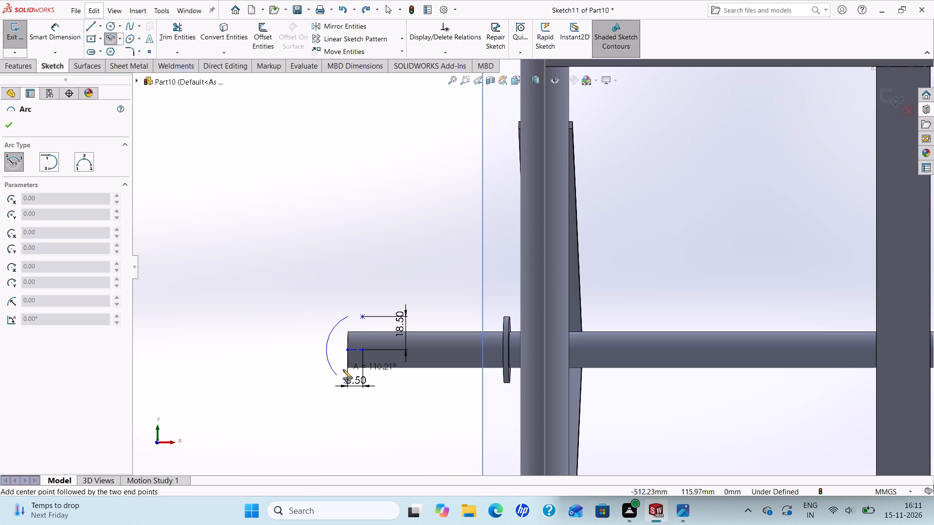
click(345, 371)
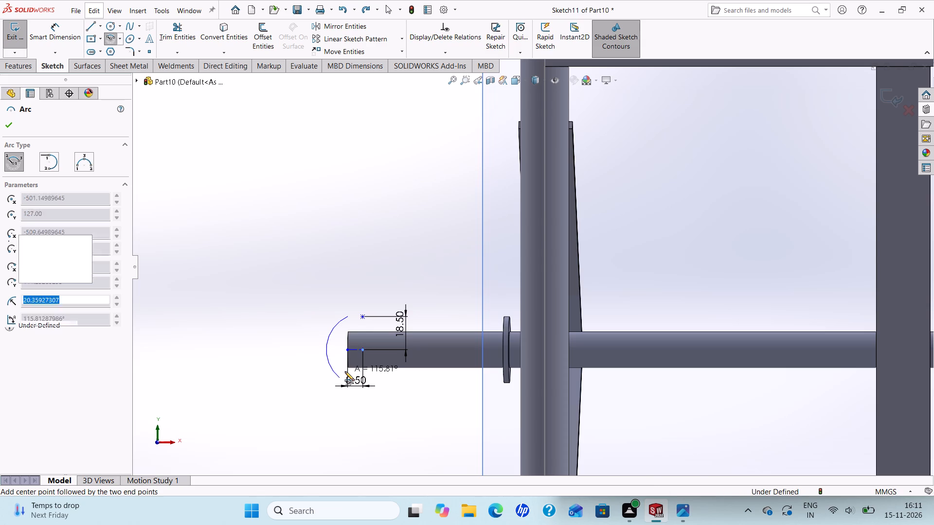
right_click(345, 371)
click(360, 379)
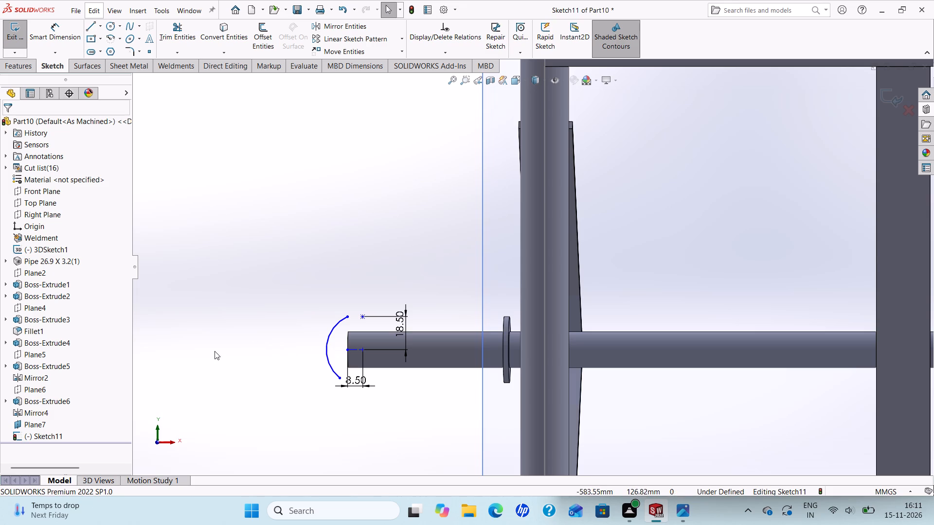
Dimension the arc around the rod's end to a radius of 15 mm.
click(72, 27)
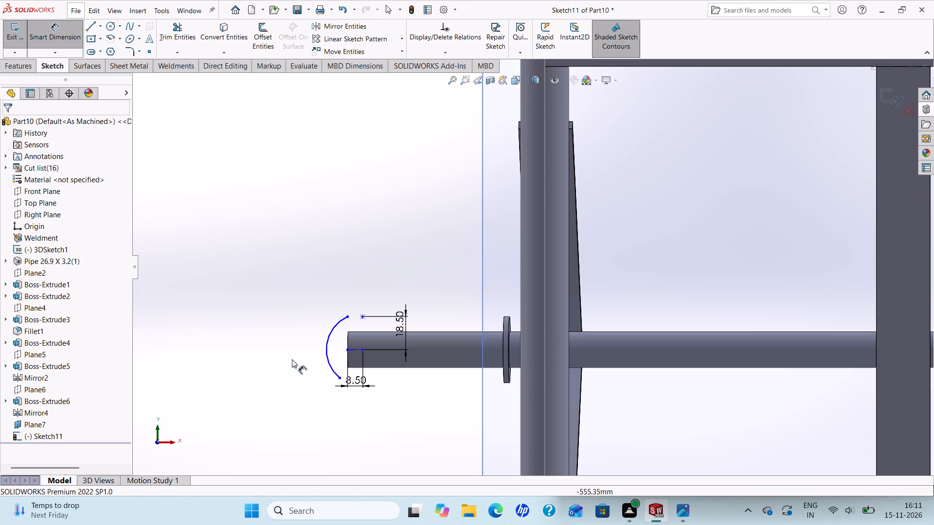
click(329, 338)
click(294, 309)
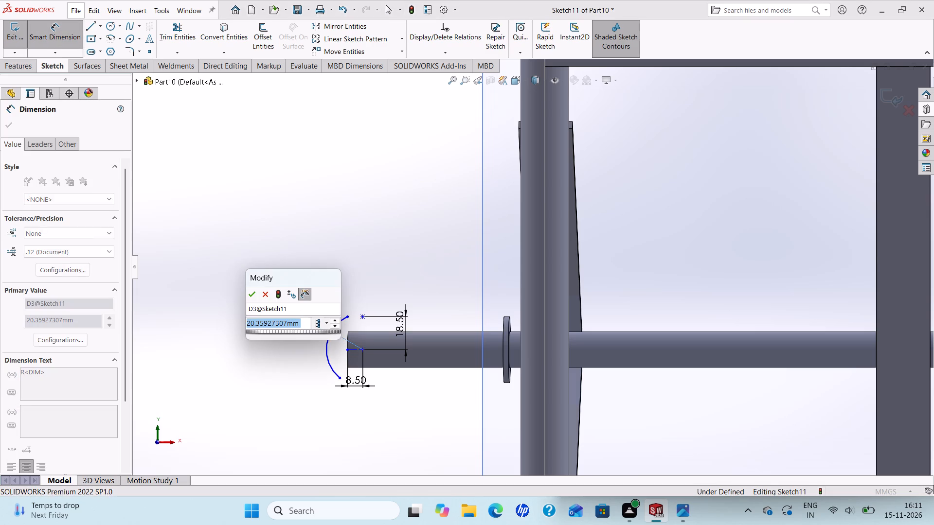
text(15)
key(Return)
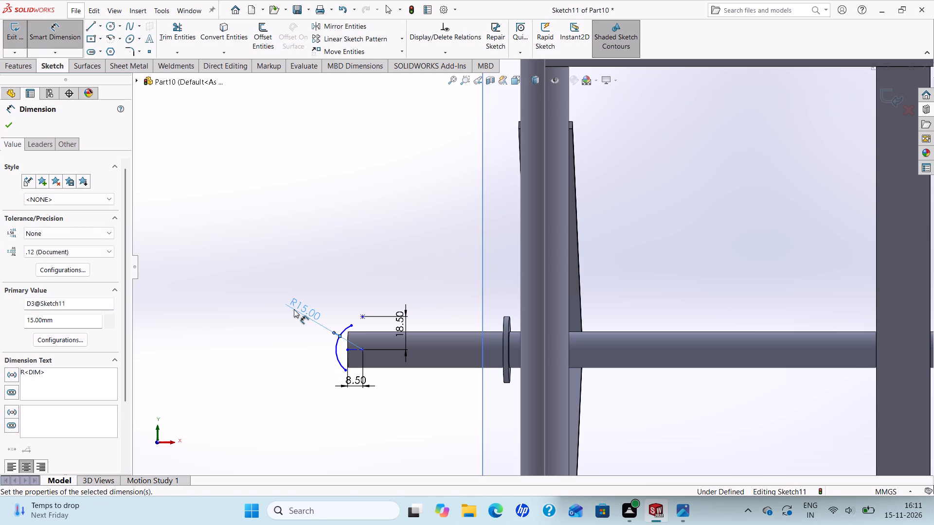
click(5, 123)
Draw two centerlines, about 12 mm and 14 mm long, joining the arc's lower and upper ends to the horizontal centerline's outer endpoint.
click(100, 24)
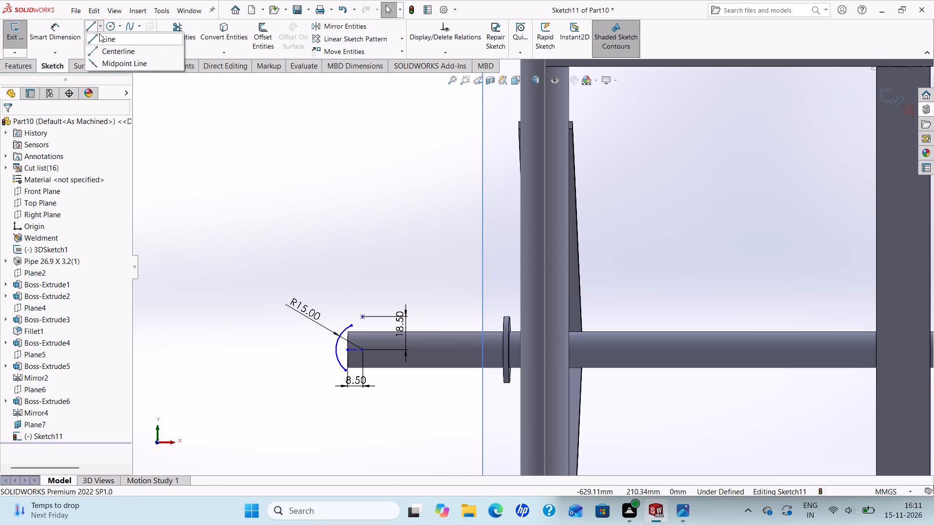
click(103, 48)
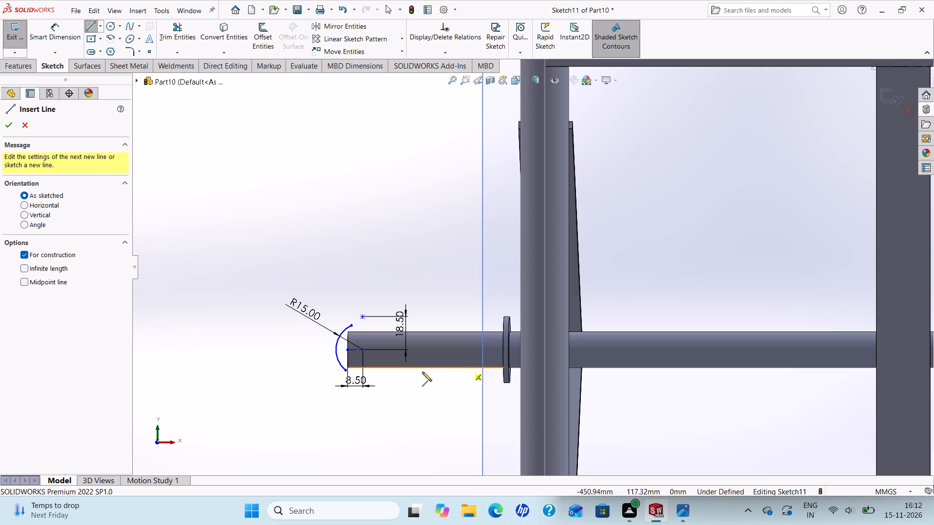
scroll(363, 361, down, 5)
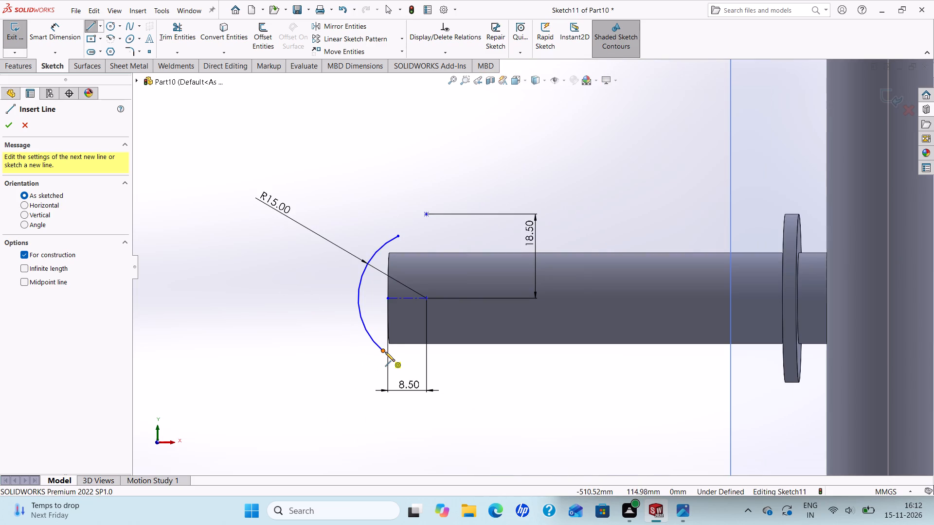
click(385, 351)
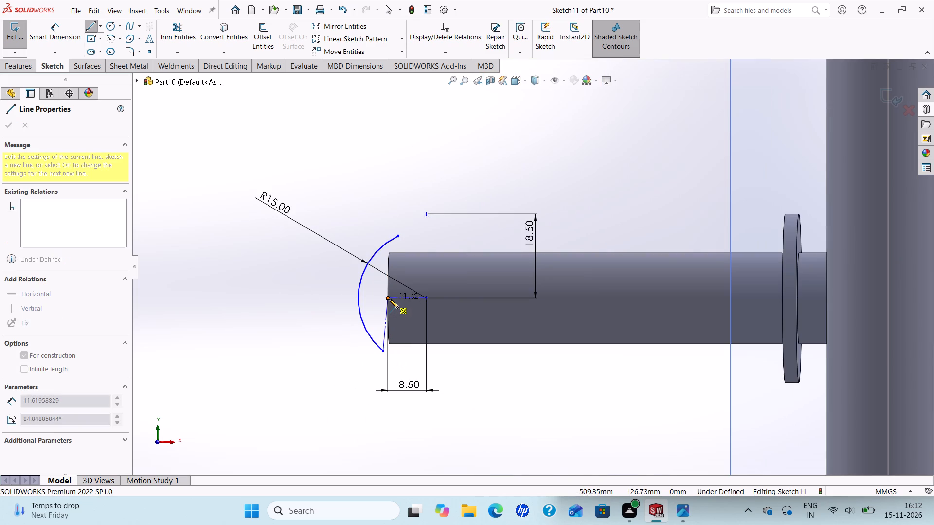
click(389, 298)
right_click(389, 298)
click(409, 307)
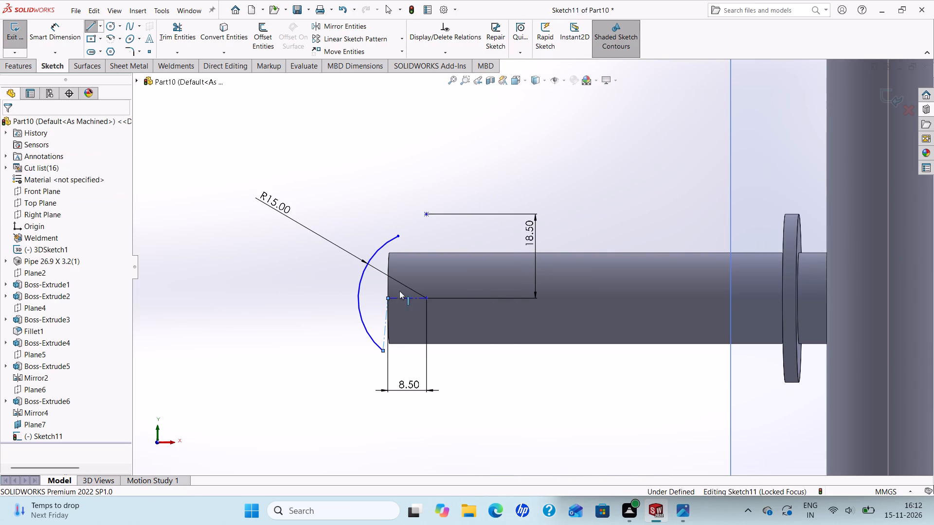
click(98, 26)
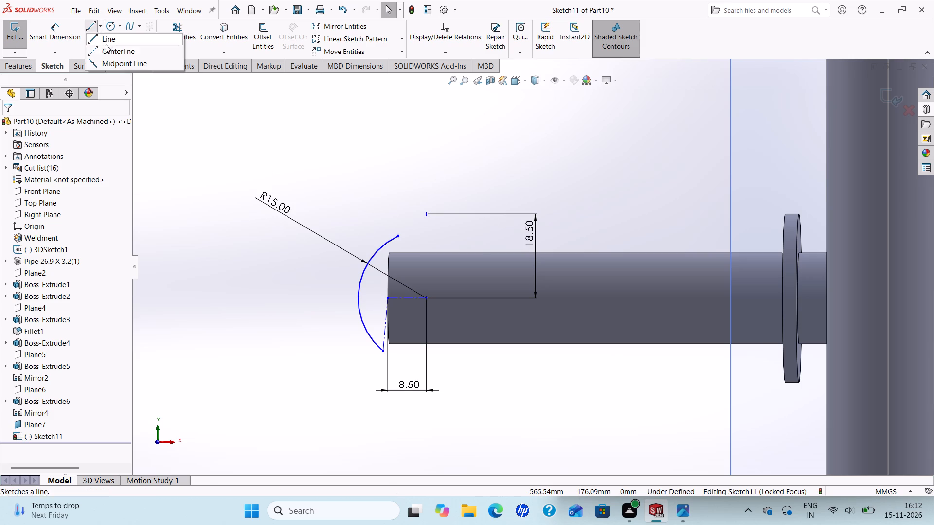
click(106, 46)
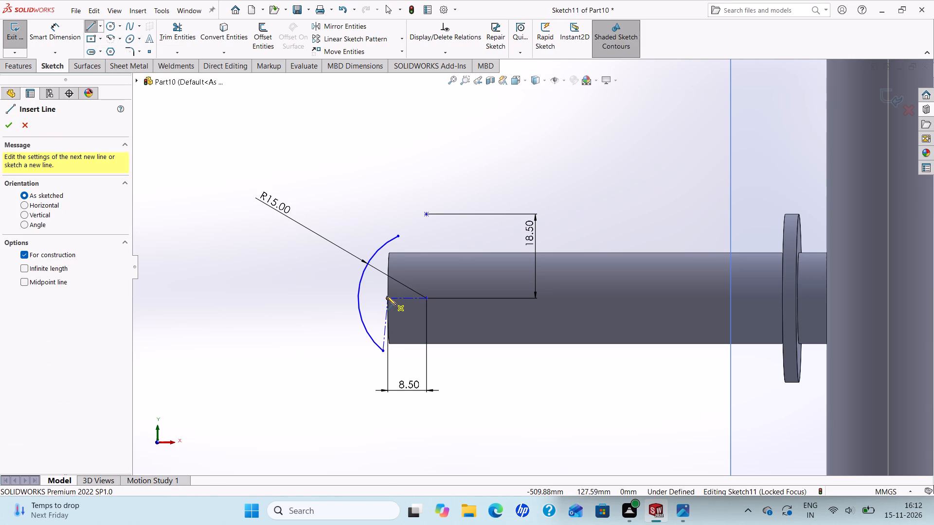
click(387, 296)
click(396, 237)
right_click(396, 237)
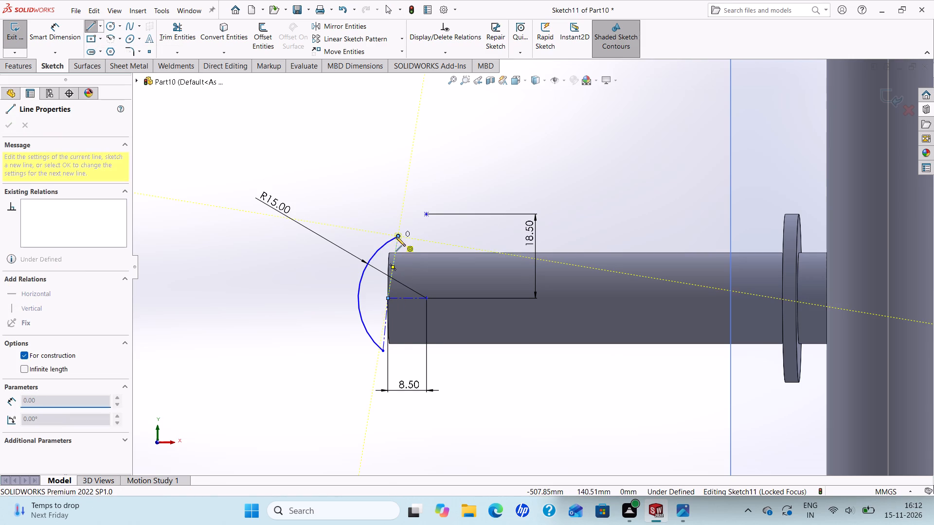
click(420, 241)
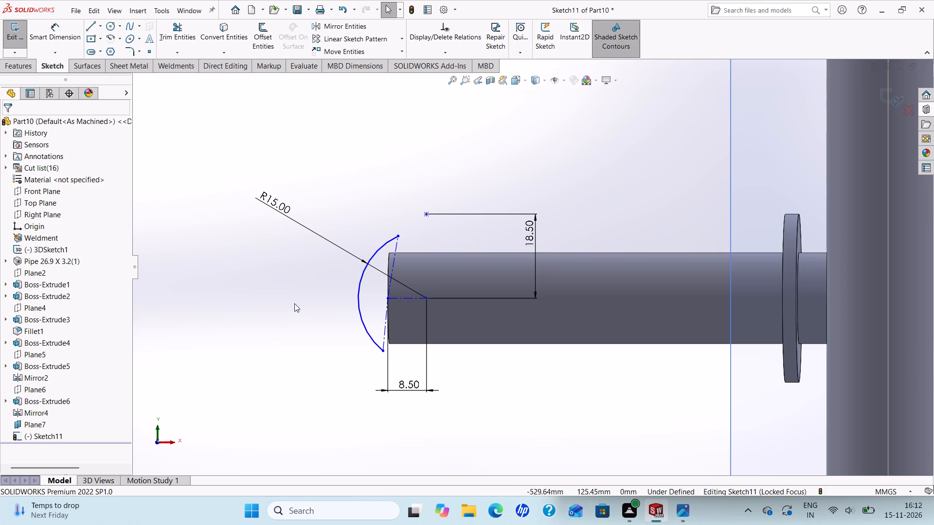
Delete the arc's radius dimension, the arc around the rod's end and the two centerlines joined to its ends.
click(363, 264)
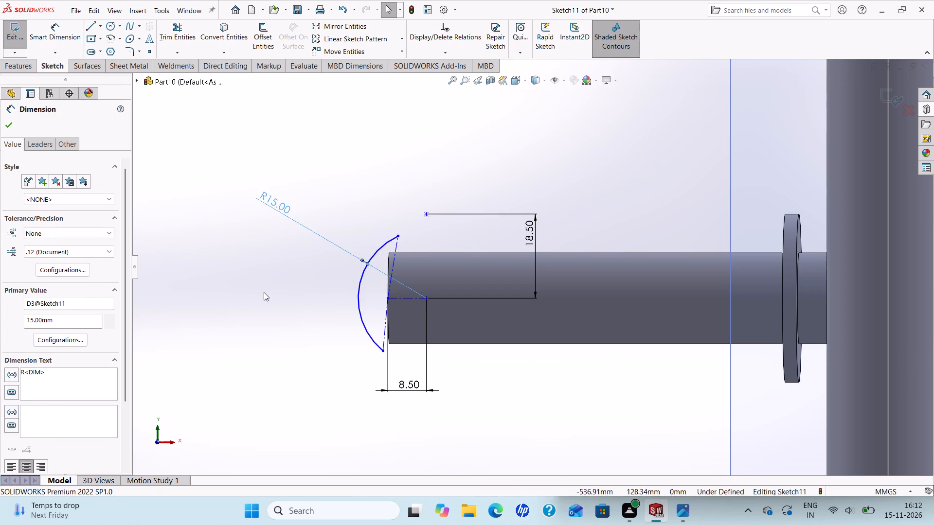
key(Delete)
click(358, 281)
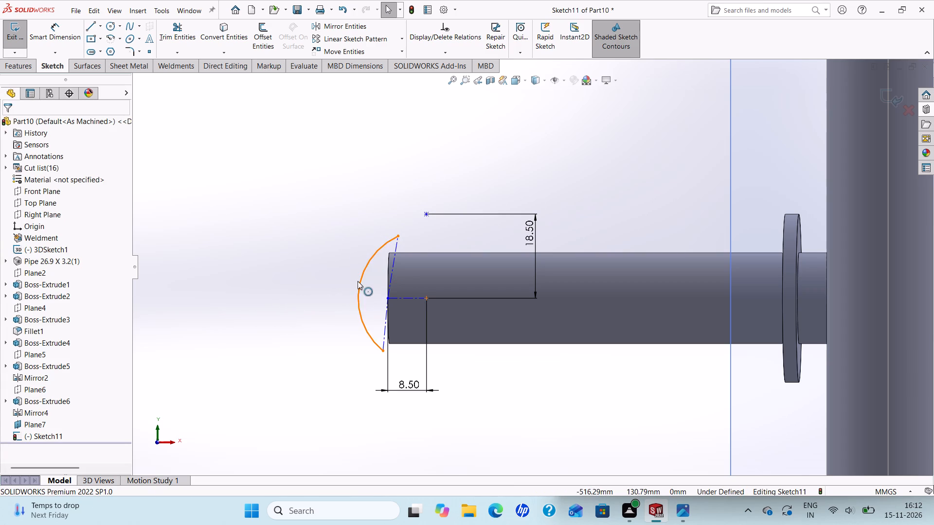
key(Delete)
click(395, 260)
key(Delete)
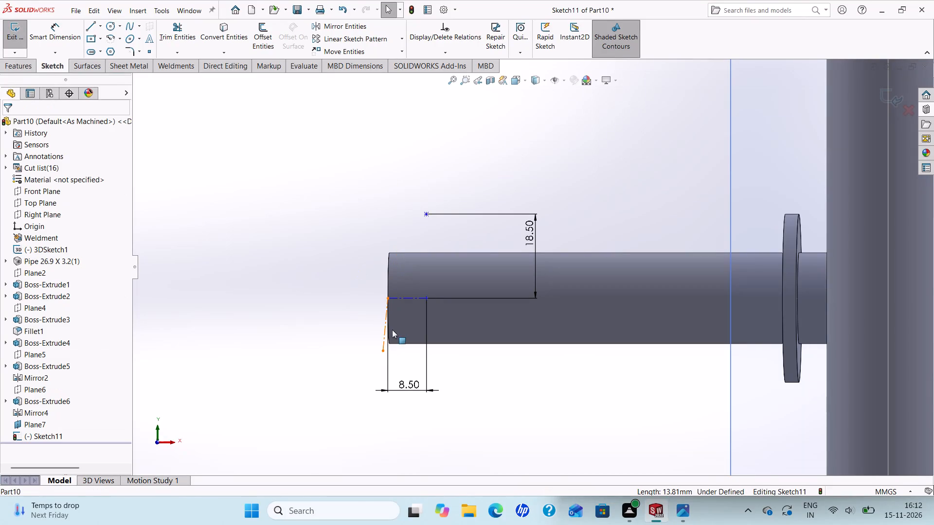
click(383, 330)
key(Delete)
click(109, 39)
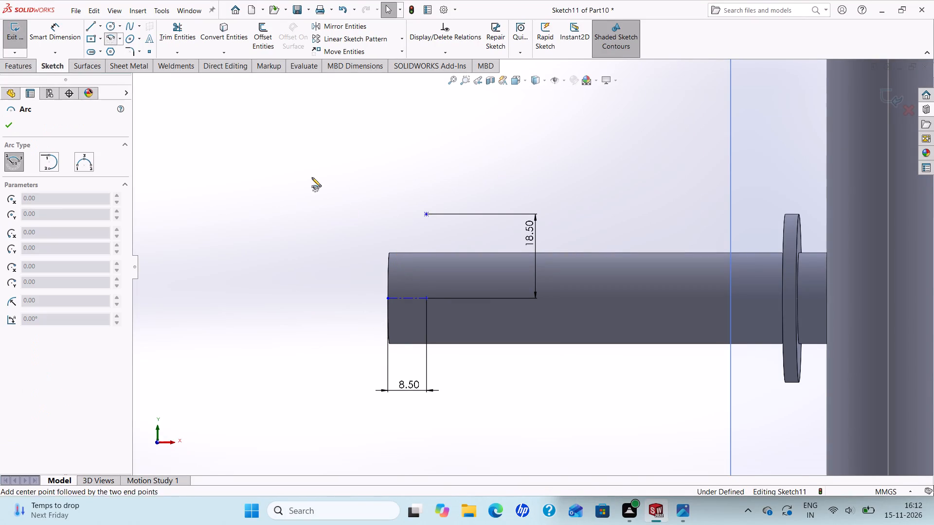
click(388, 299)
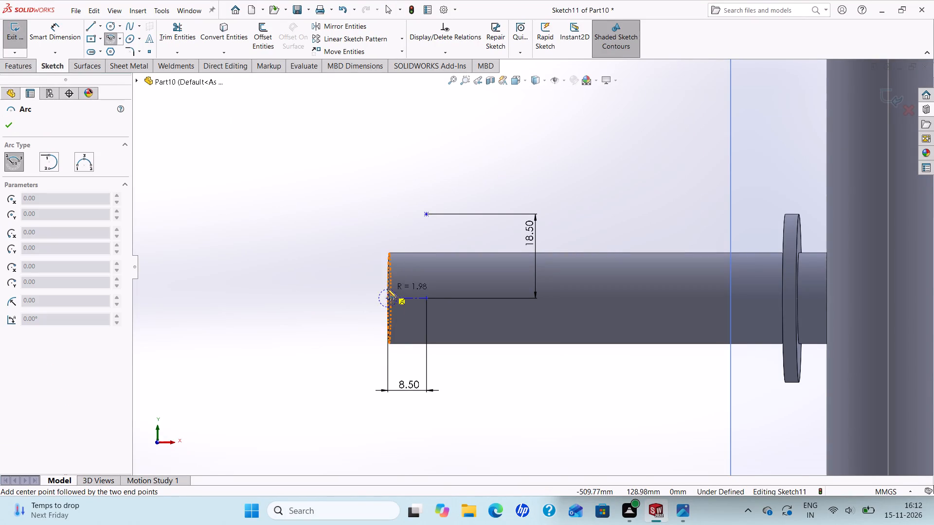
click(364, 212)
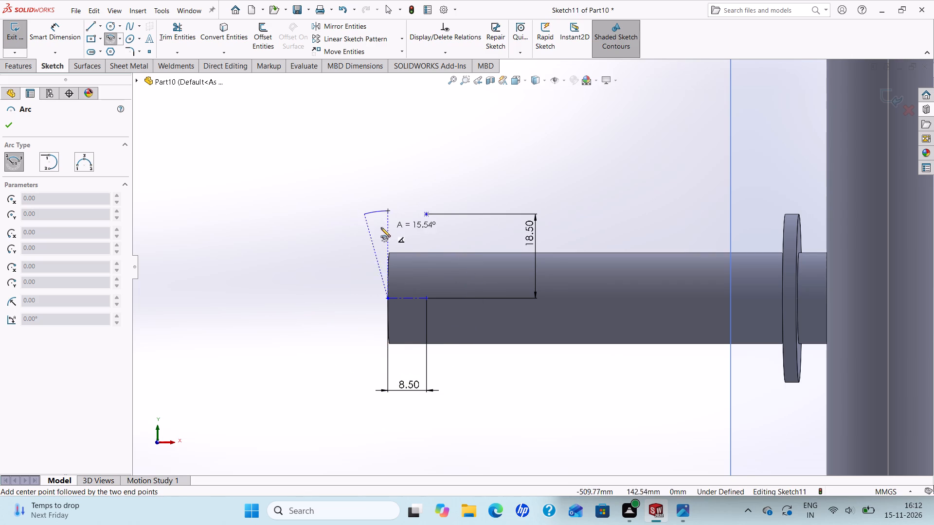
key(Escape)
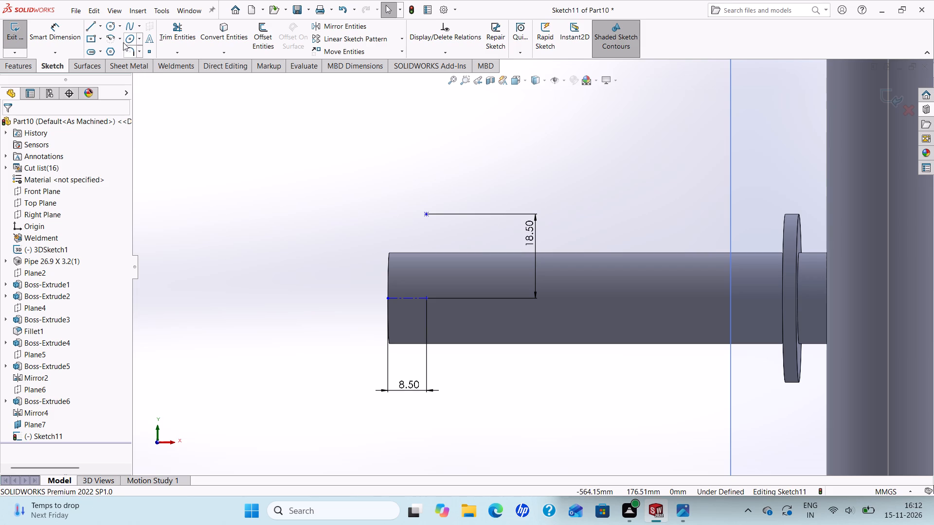
Draw a centerpoint arc of about 21 mm radius and 97° sweep around the rod's end, centered on the centerline's inner endpoint.
click(111, 36)
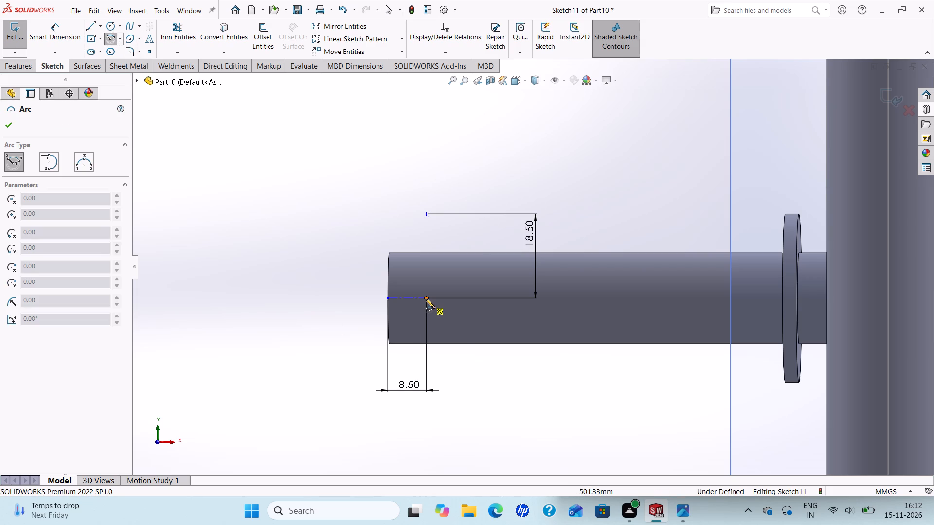
click(426, 299)
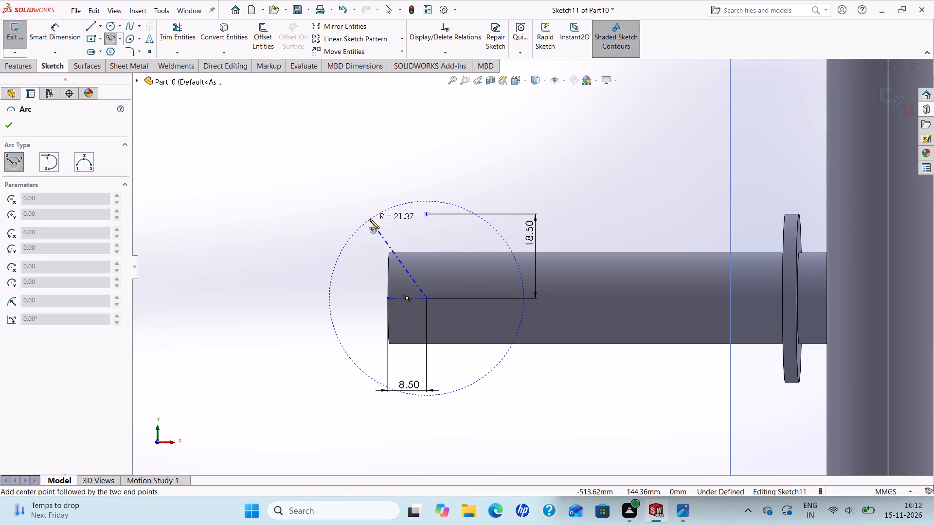
click(370, 219)
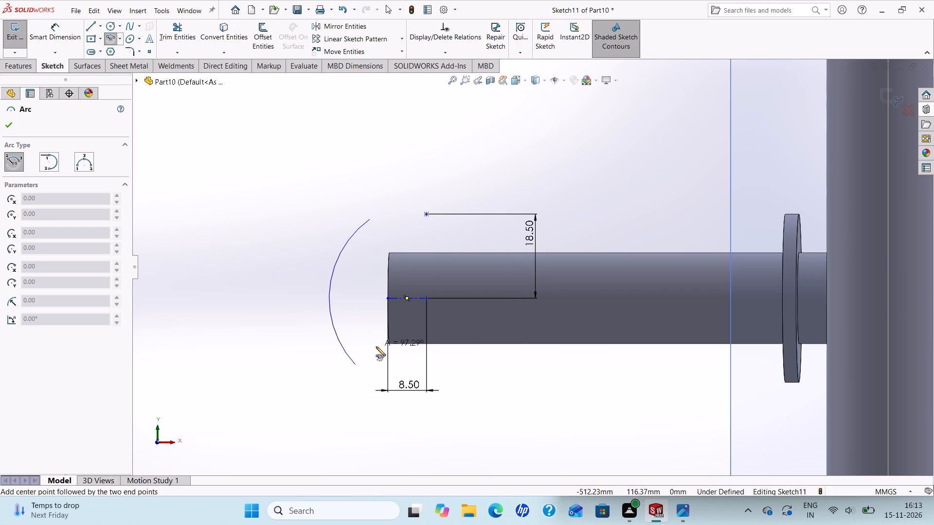
click(376, 347)
right_click(376, 347)
click(386, 352)
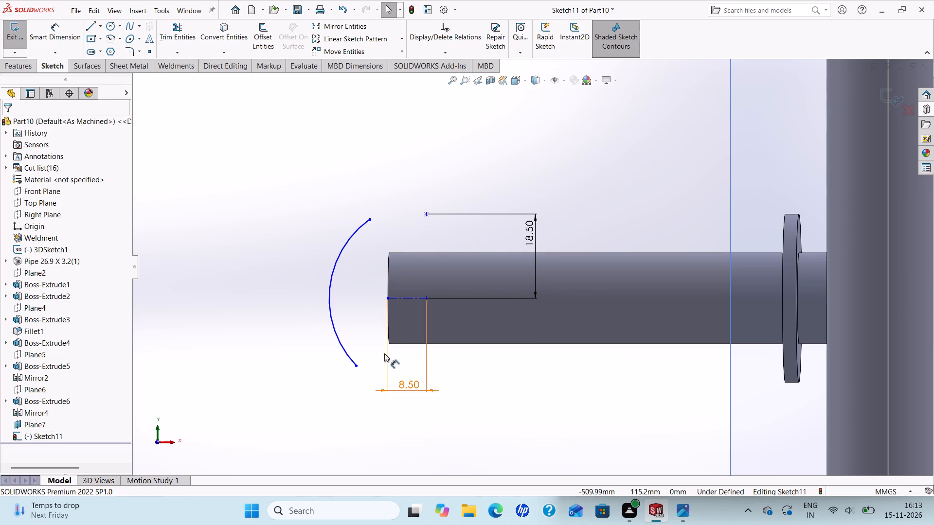
Add a Vertical relation between the two endpoints of the arc around the rod's end.
ctrl+click(358, 364)
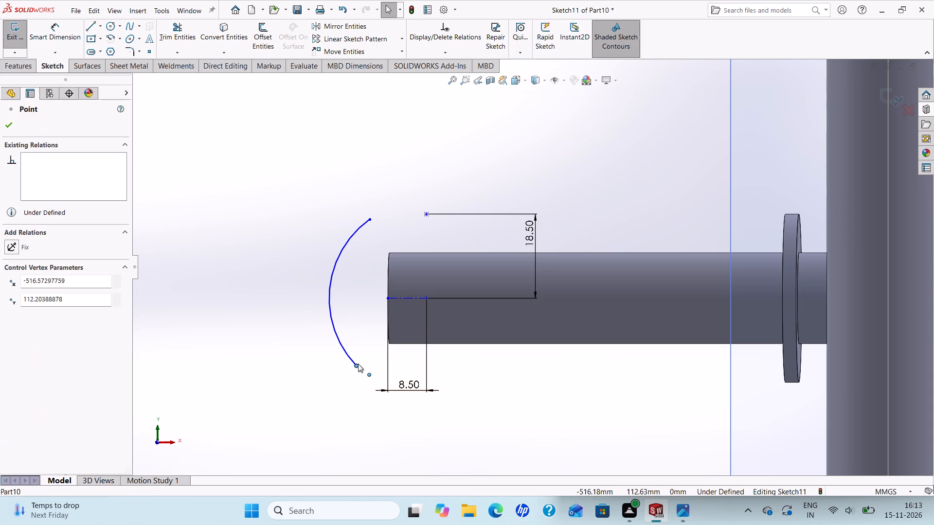
ctrl+click(372, 221)
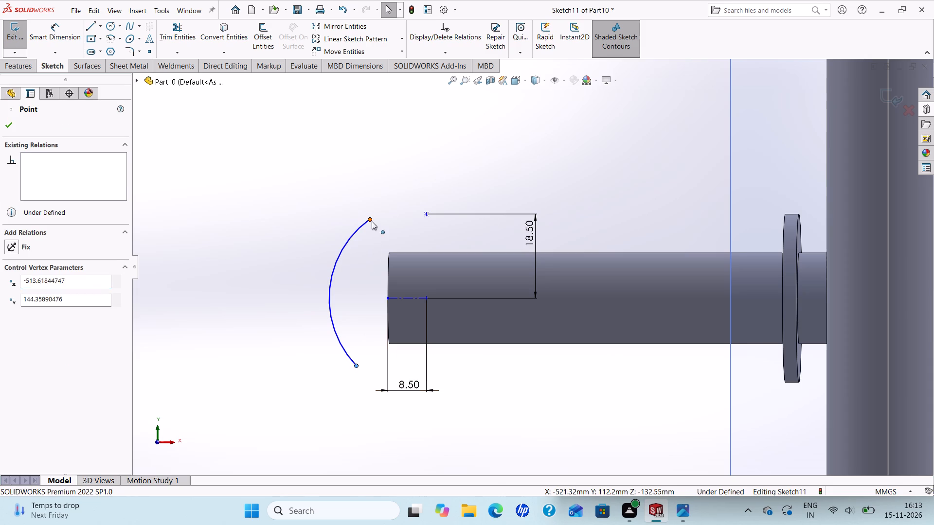
click(11, 310)
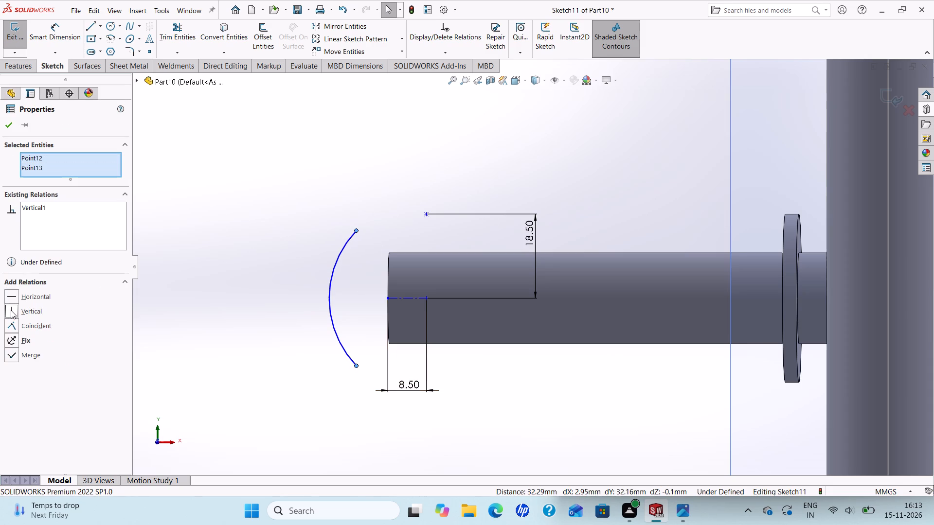
Dimension the arc beyond the pipe's free end with a radius of 15 mm.
click(7, 125)
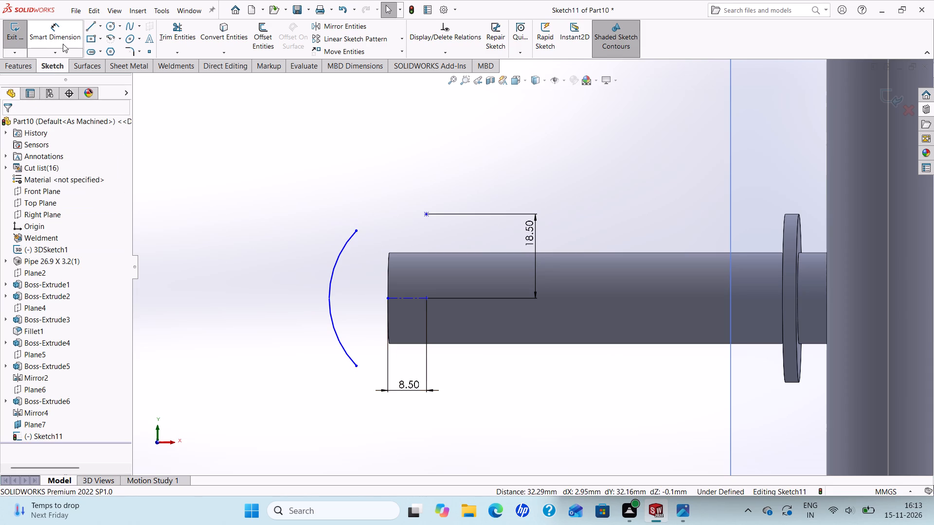
click(63, 42)
click(328, 306)
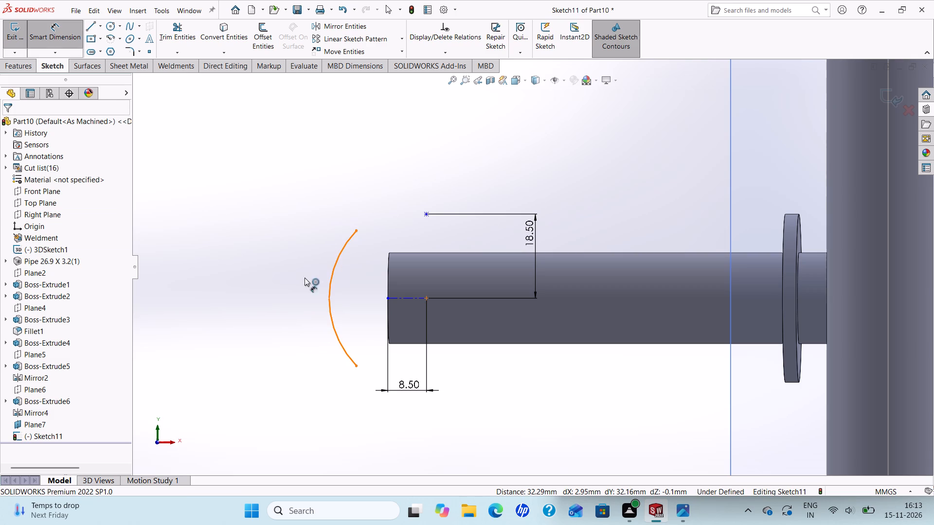
click(250, 238)
text(15)
key(Return)
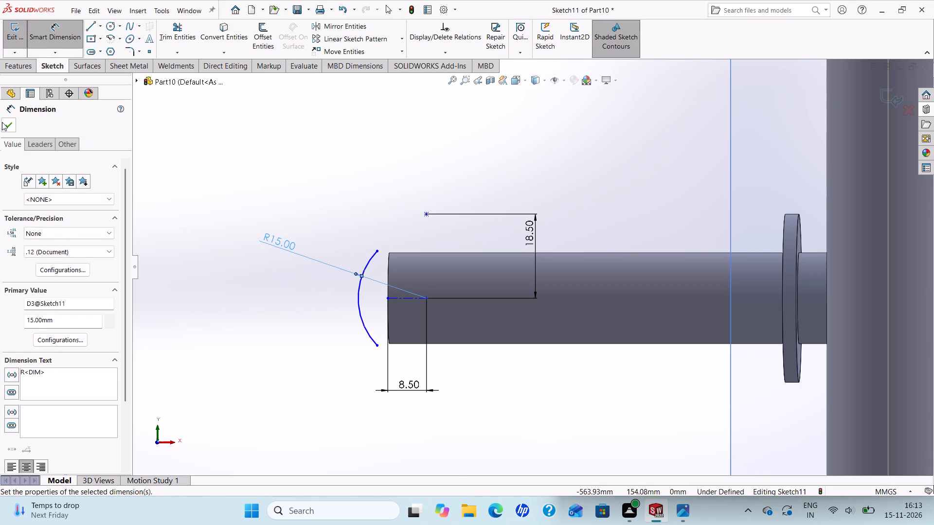
click(8, 126)
Sketch two construction centerlines about 10.6 mm long from the pipe-end centre point to the arc's upper and lower endpoints.
click(104, 23)
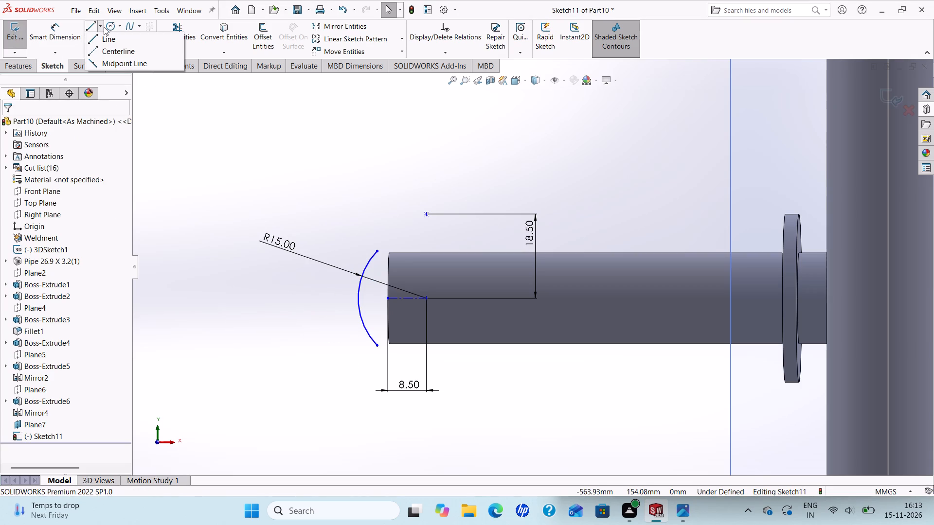
click(108, 49)
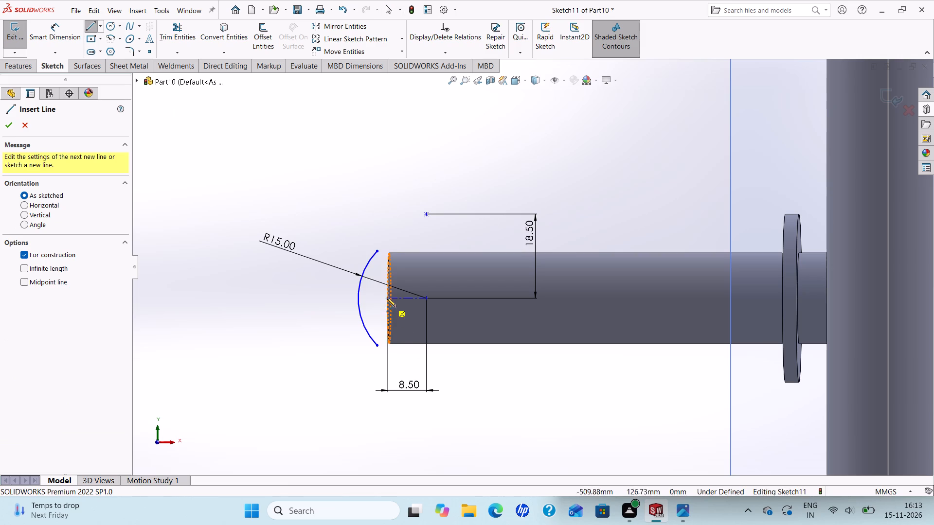
click(386, 298)
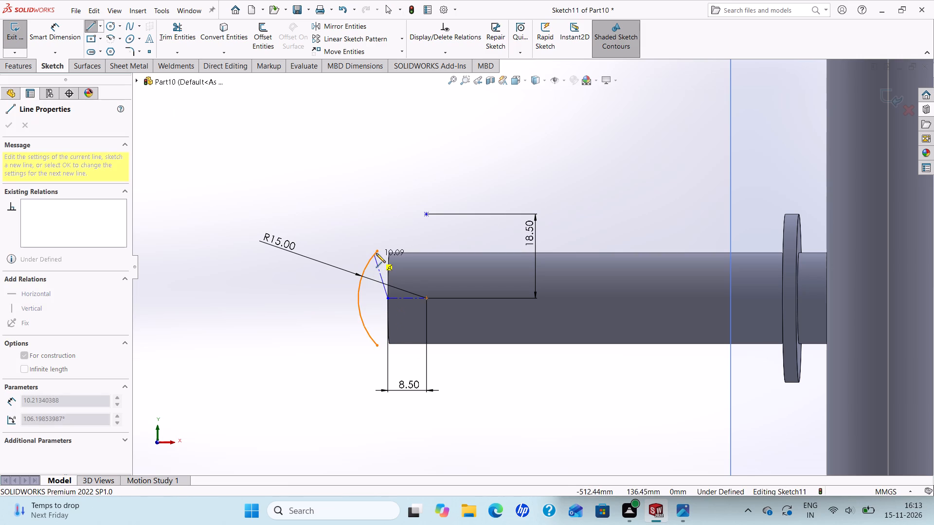
click(376, 253)
right_click(376, 253)
click(392, 259)
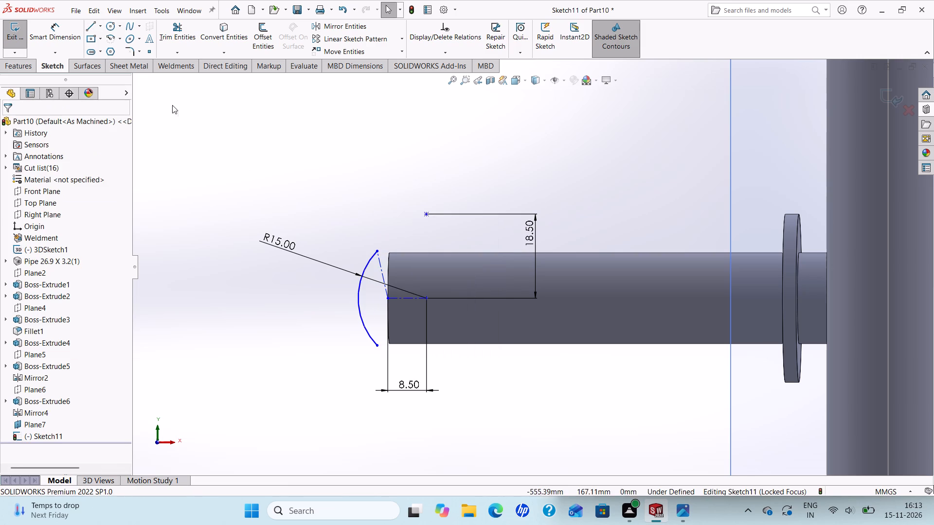
click(102, 24)
click(106, 52)
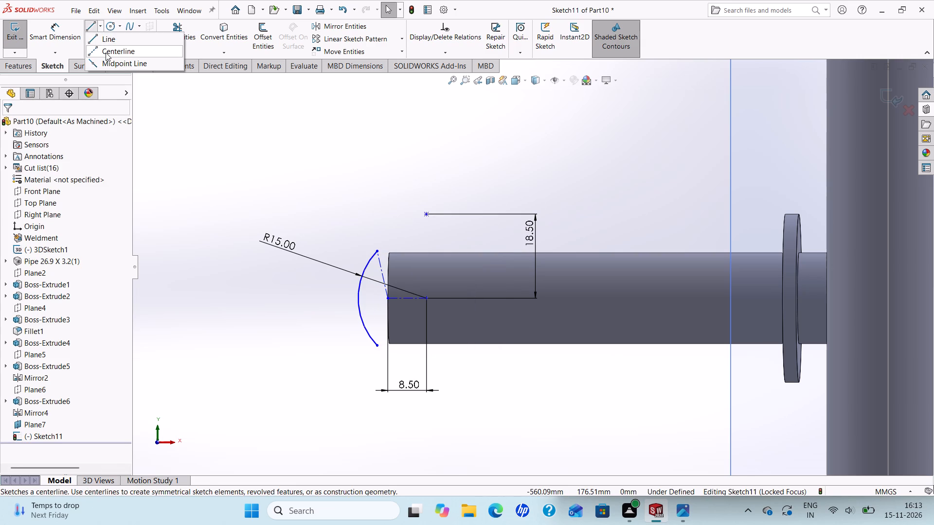
click(388, 298)
click(377, 345)
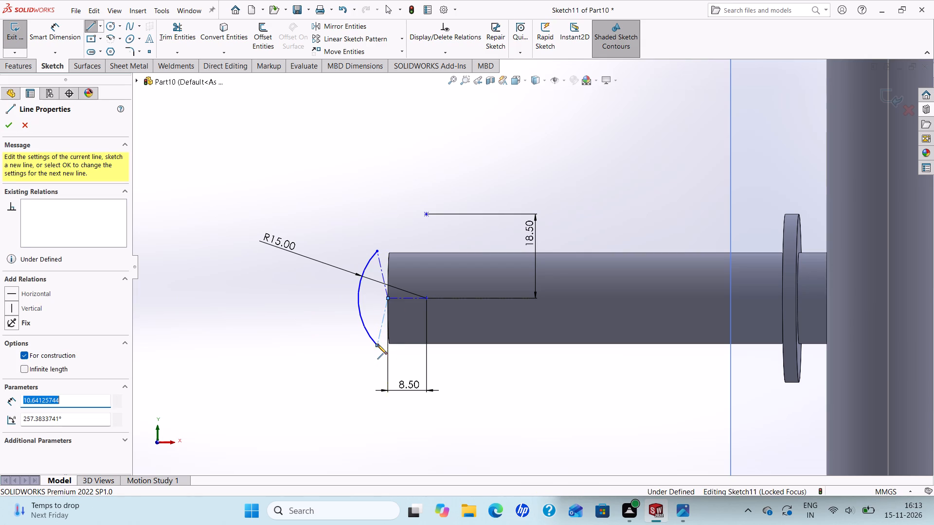
right_click(377, 345)
click(397, 354)
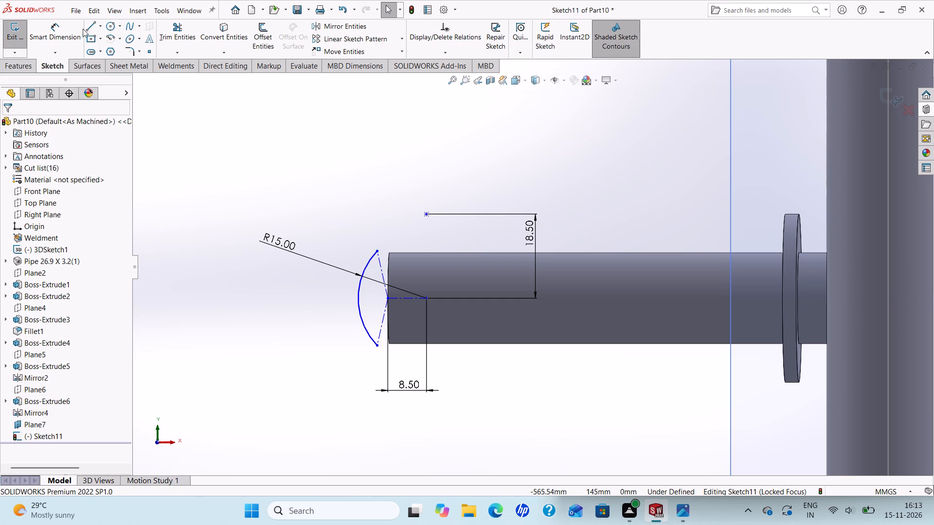
Dimension the angle between the two slanted centerlines as 160 degrees.
click(66, 29)
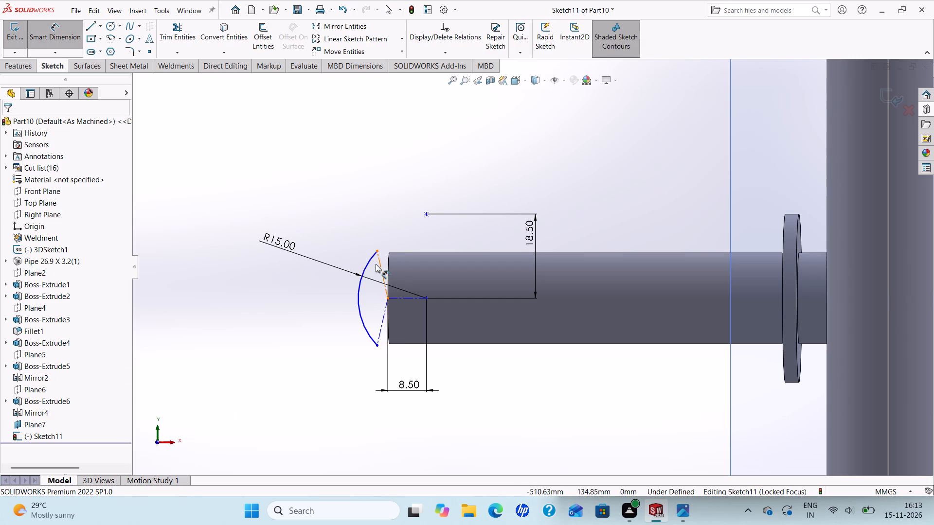
click(379, 267)
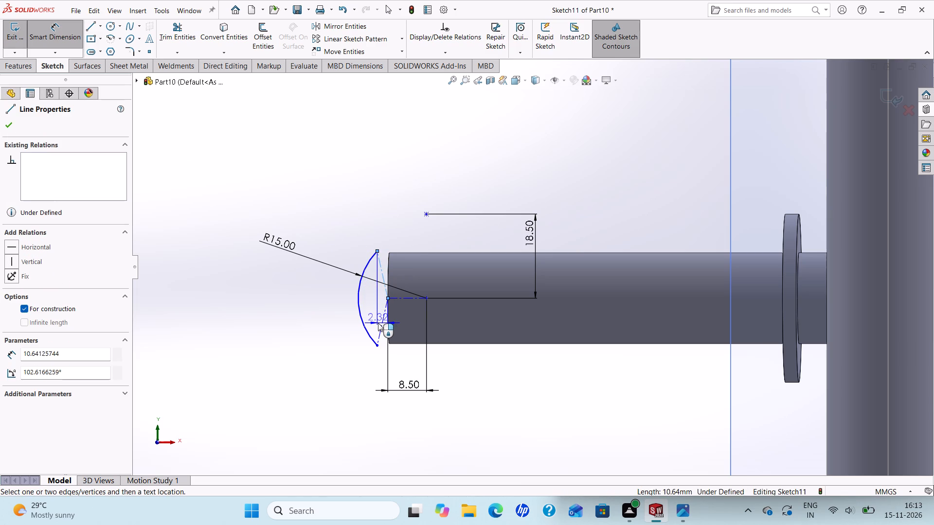
click(380, 329)
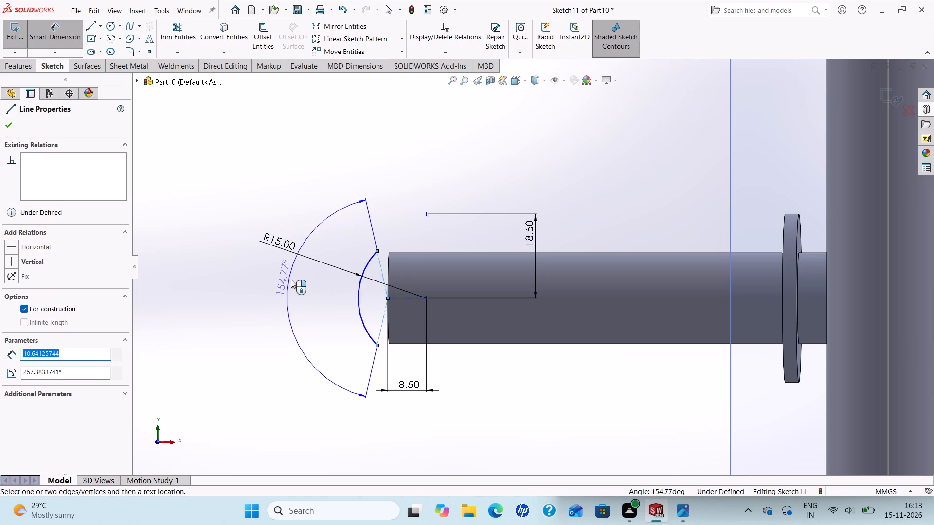
click(294, 280)
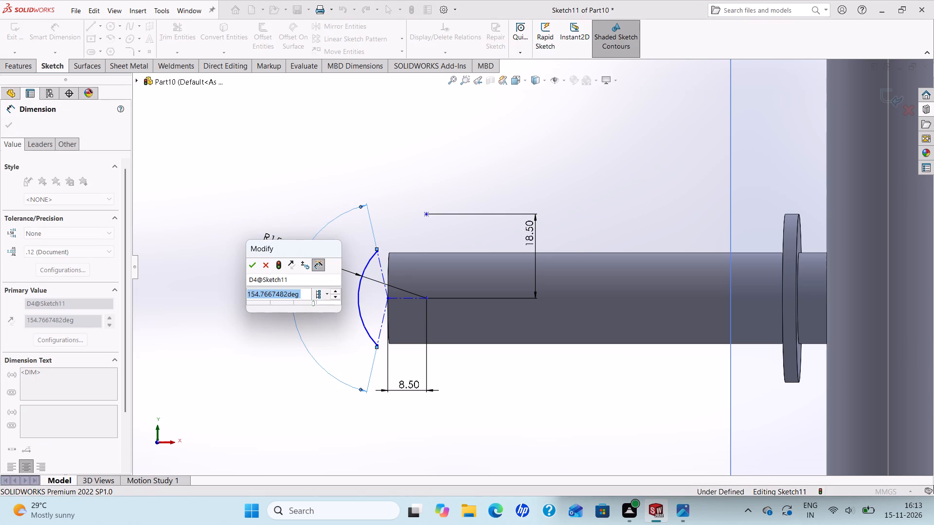
text(160)
key(Return)
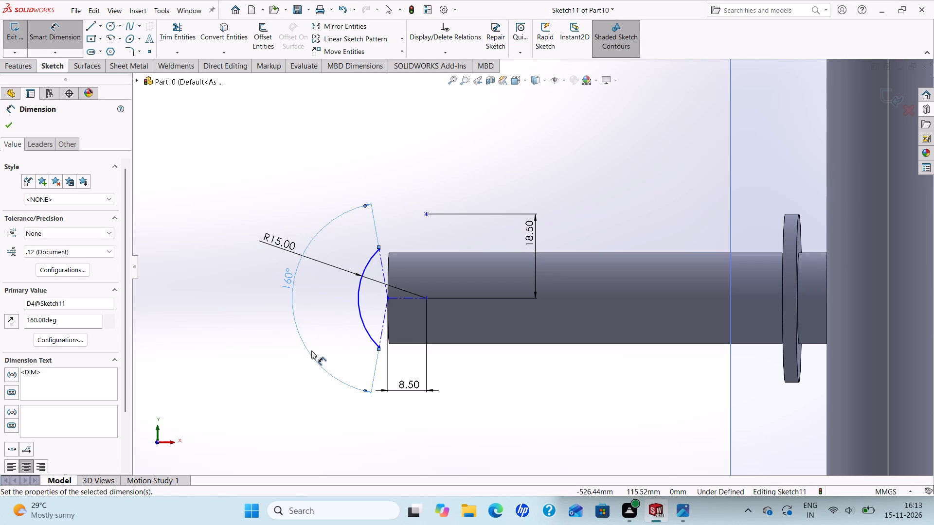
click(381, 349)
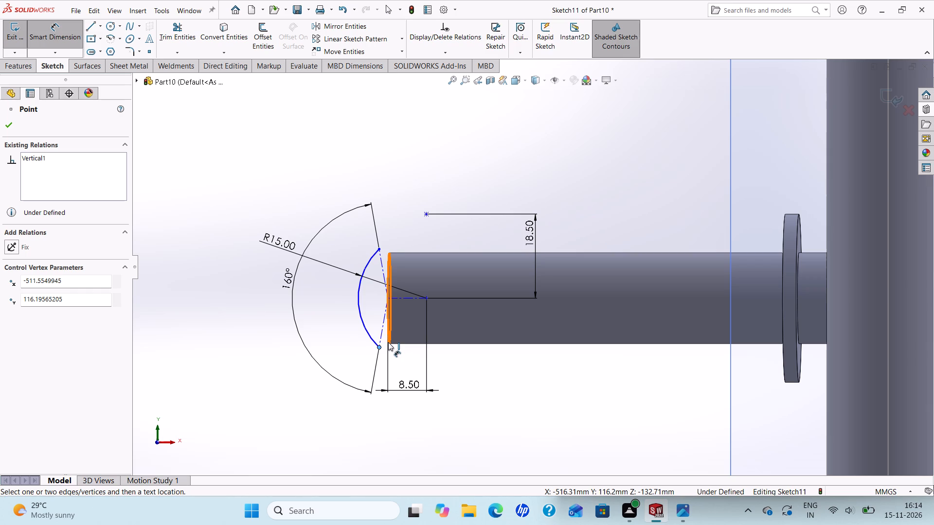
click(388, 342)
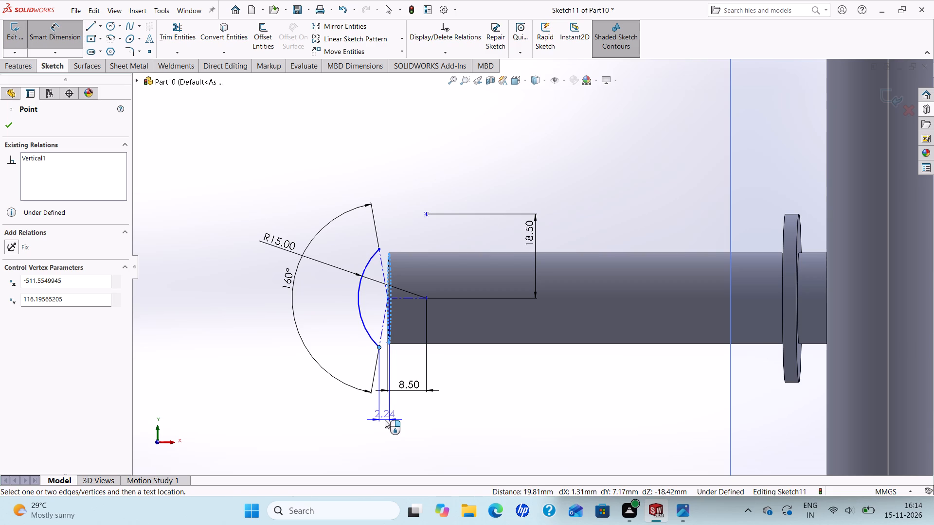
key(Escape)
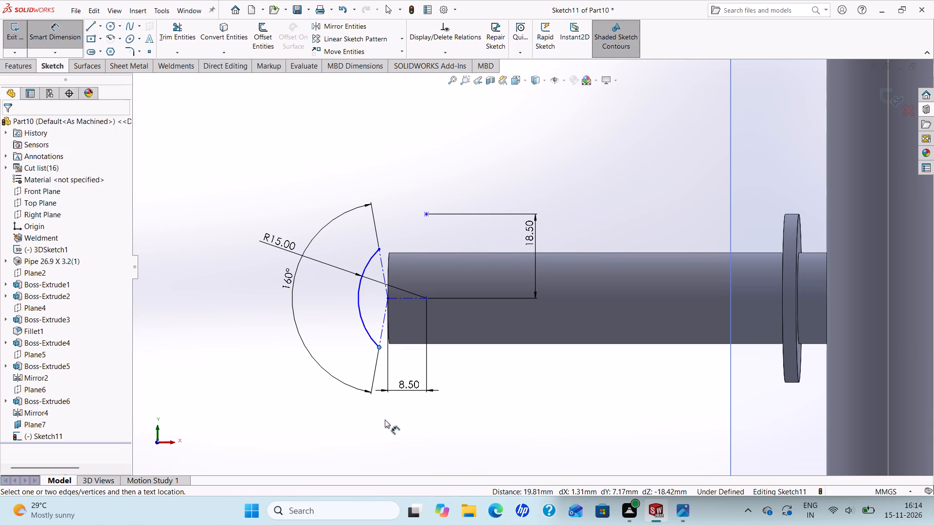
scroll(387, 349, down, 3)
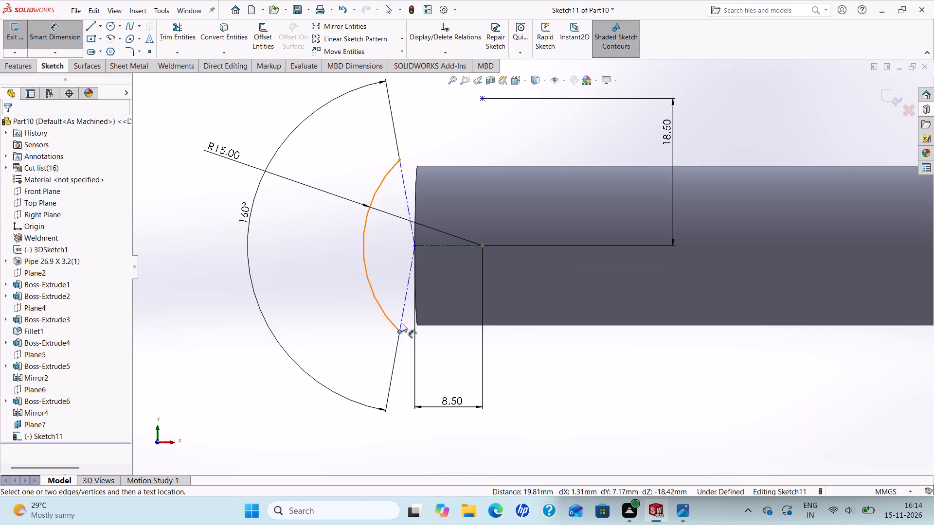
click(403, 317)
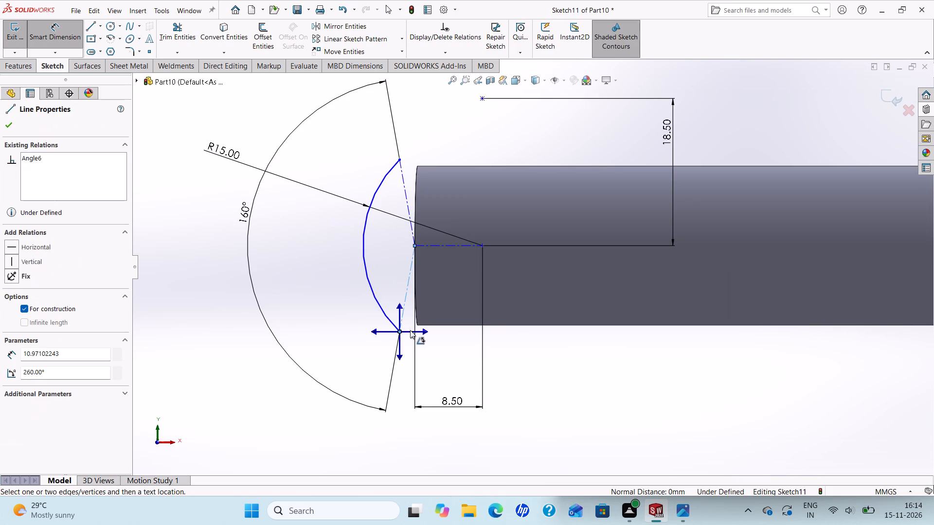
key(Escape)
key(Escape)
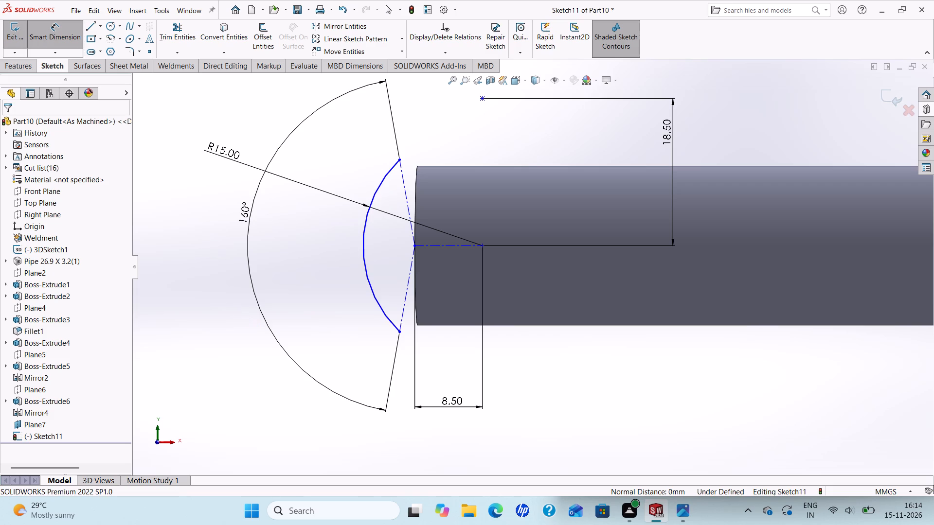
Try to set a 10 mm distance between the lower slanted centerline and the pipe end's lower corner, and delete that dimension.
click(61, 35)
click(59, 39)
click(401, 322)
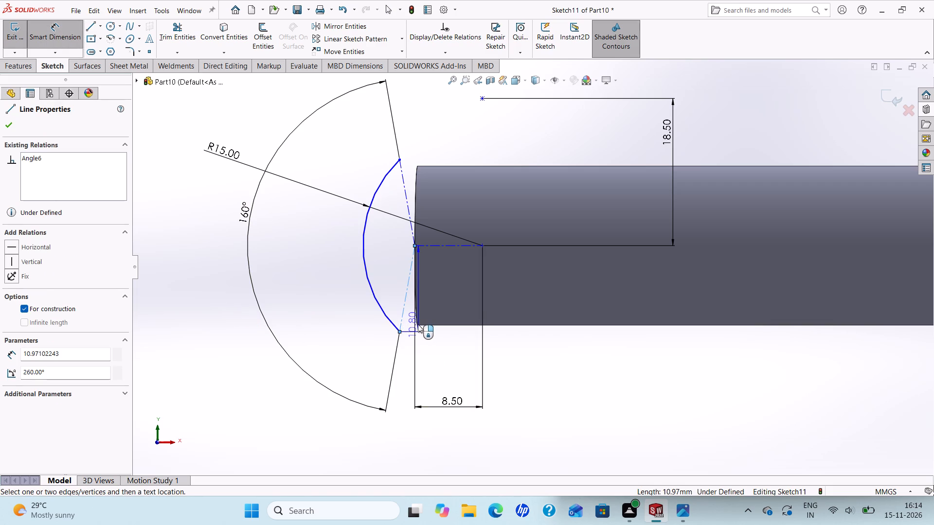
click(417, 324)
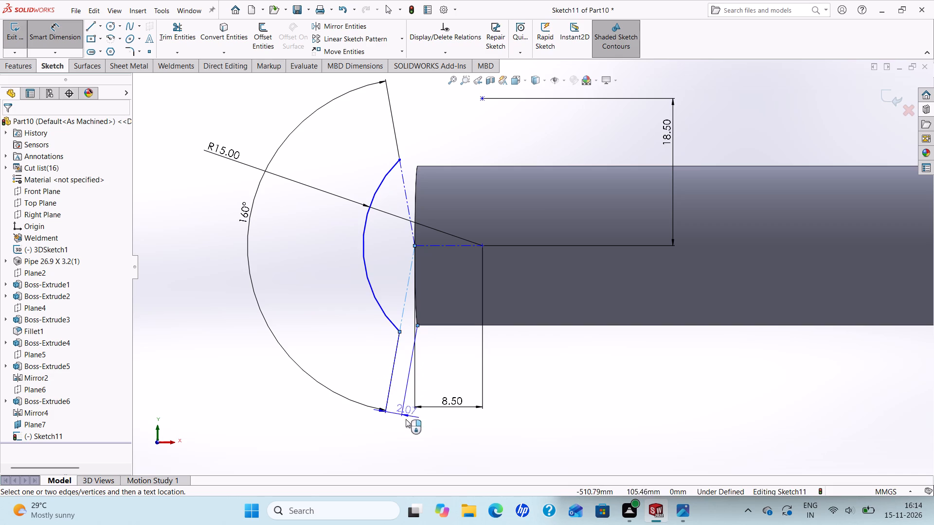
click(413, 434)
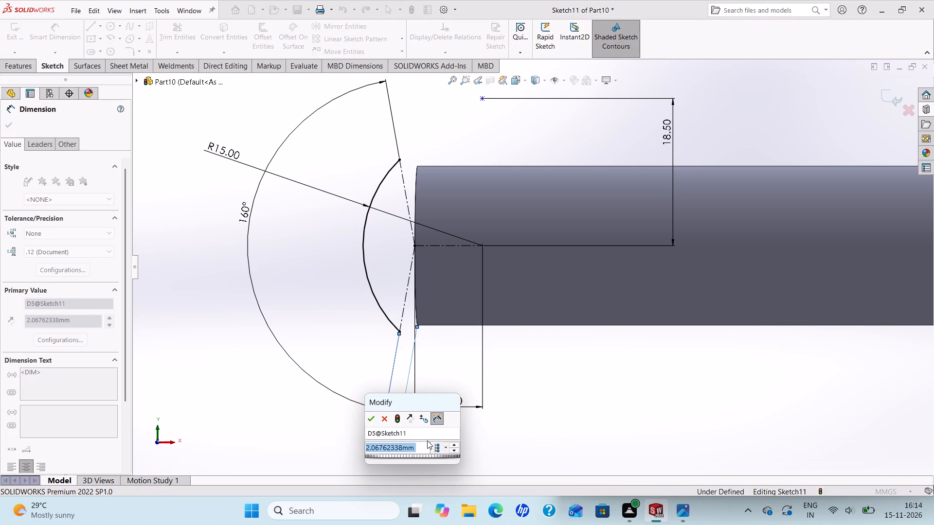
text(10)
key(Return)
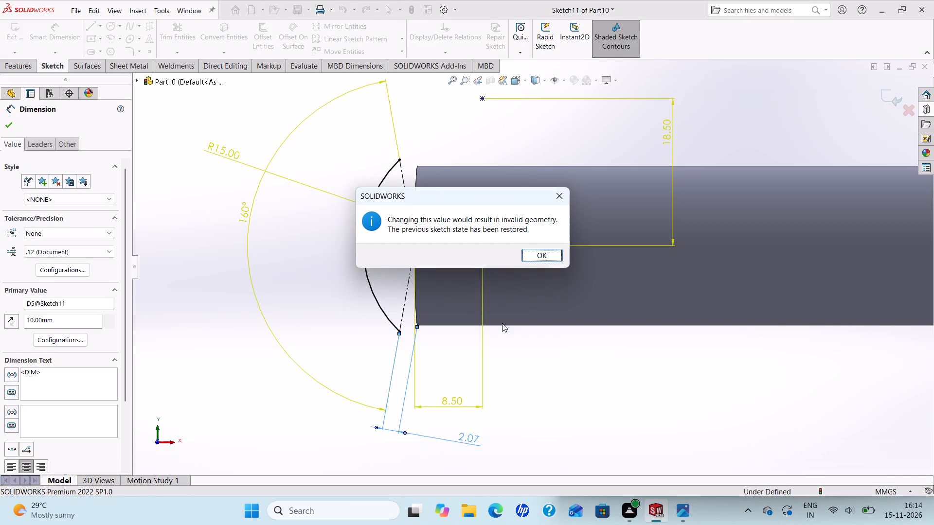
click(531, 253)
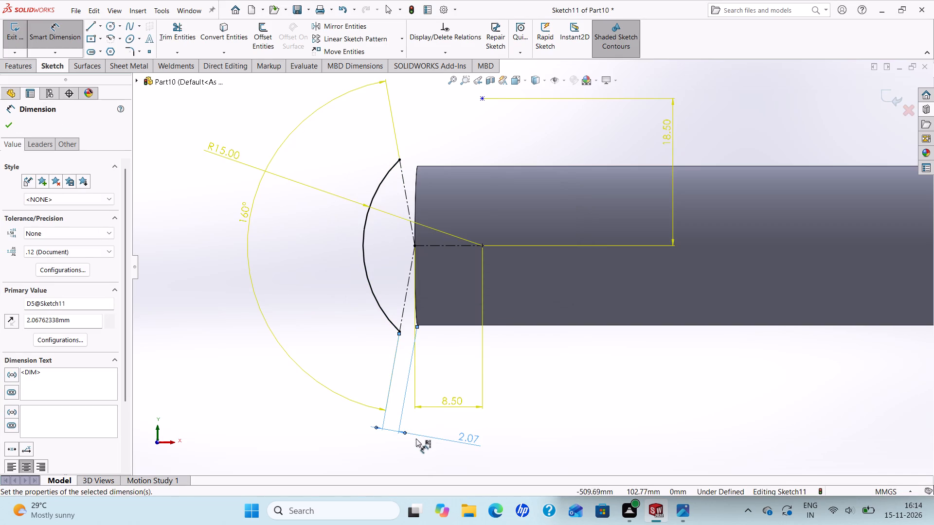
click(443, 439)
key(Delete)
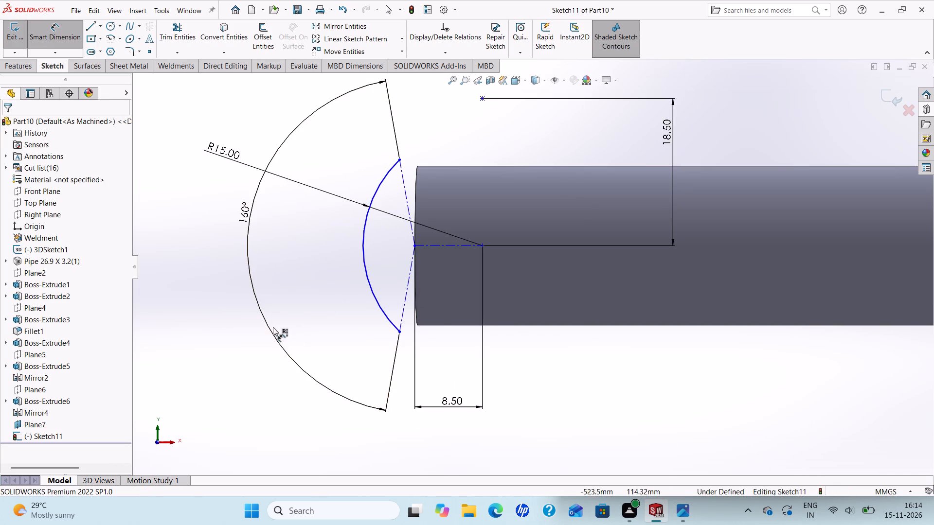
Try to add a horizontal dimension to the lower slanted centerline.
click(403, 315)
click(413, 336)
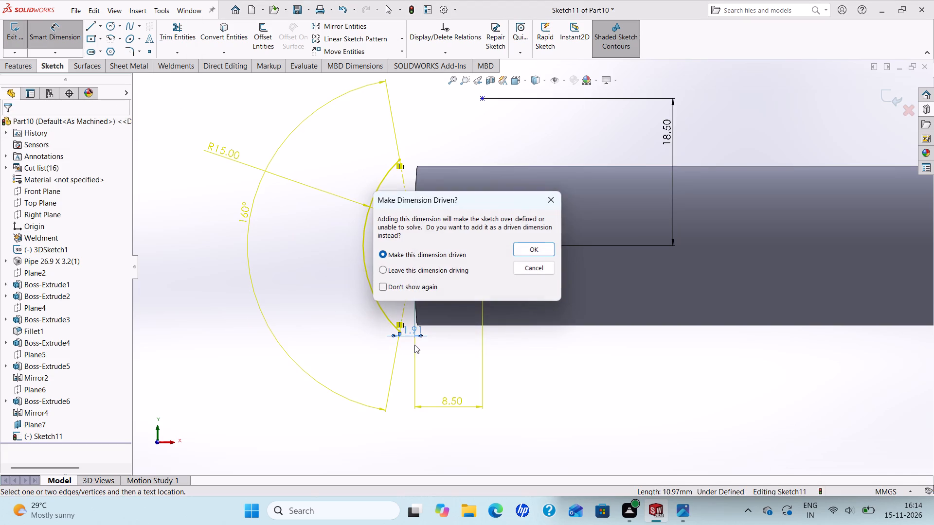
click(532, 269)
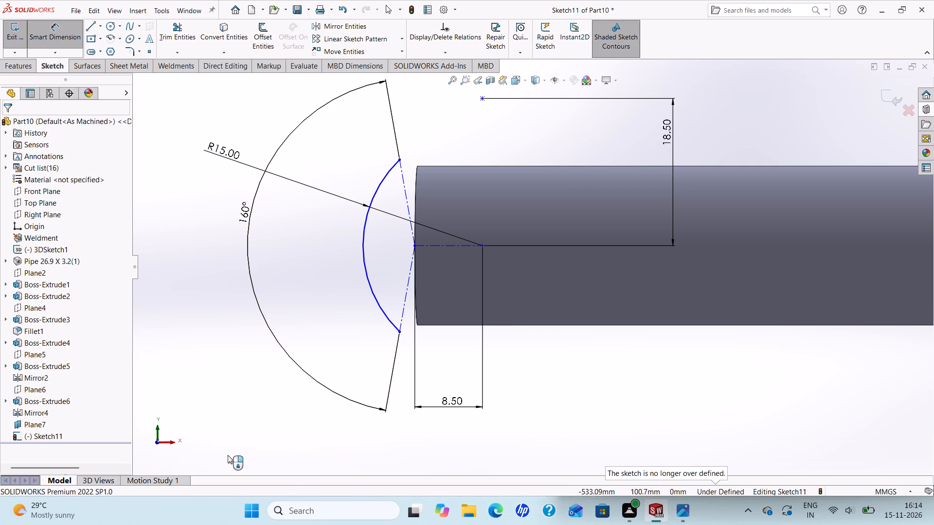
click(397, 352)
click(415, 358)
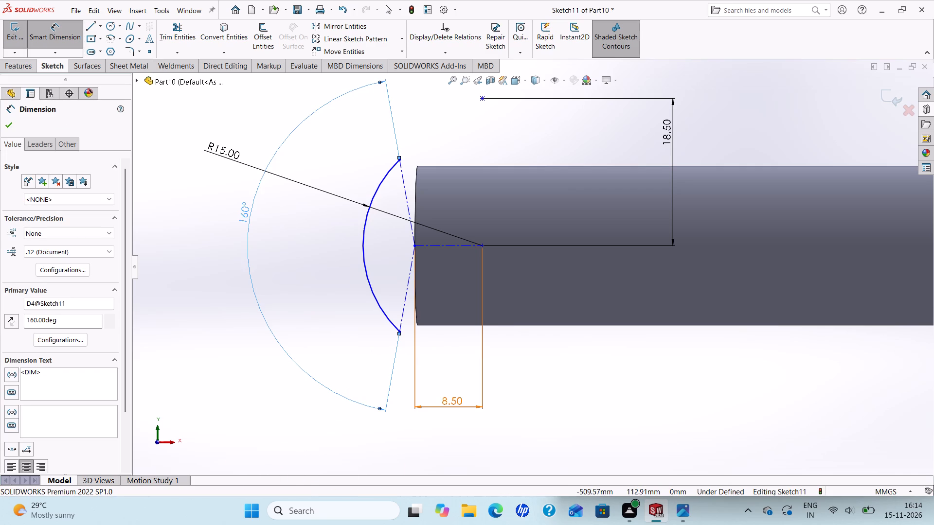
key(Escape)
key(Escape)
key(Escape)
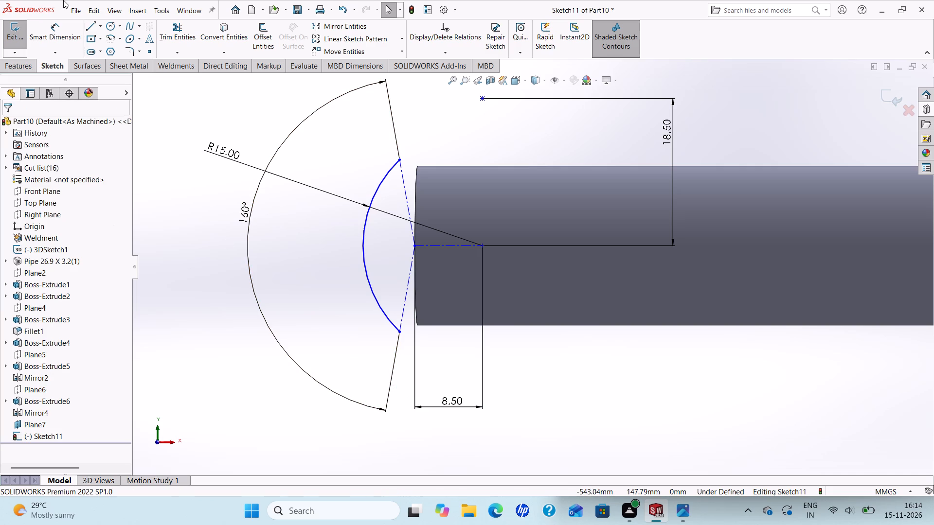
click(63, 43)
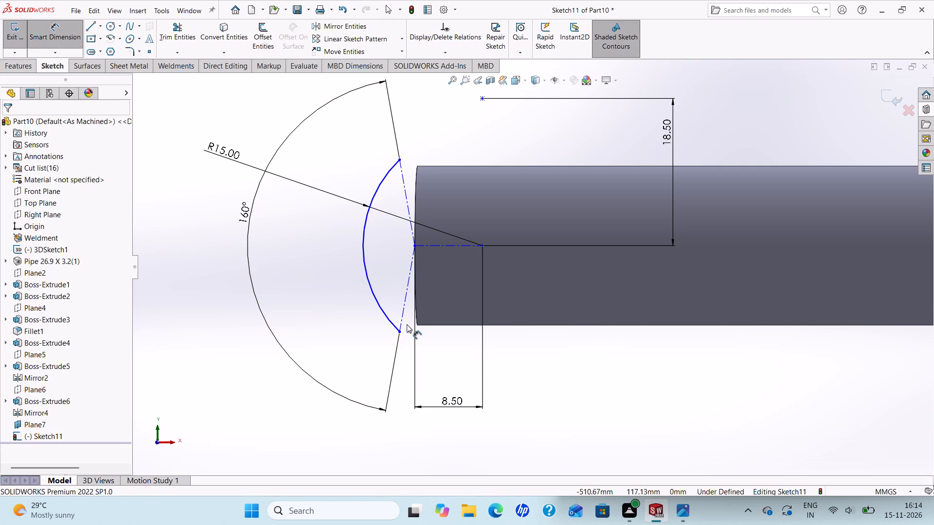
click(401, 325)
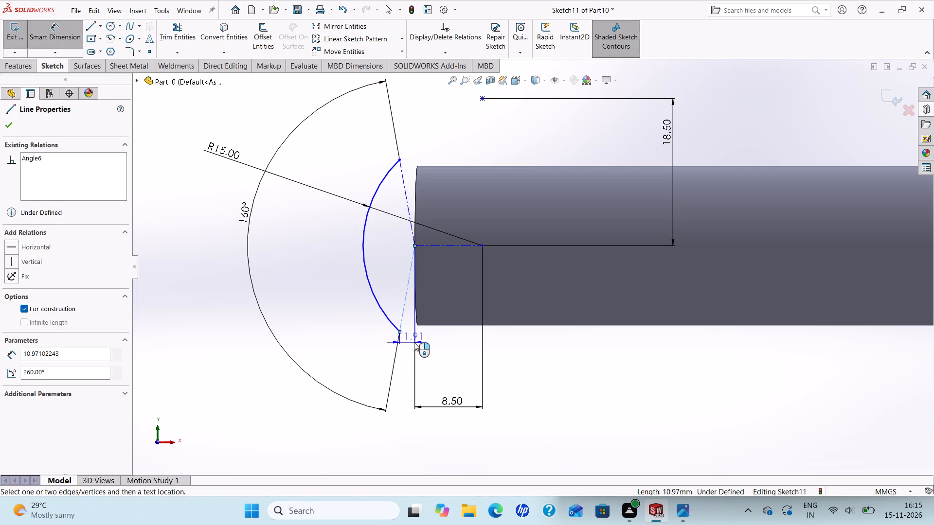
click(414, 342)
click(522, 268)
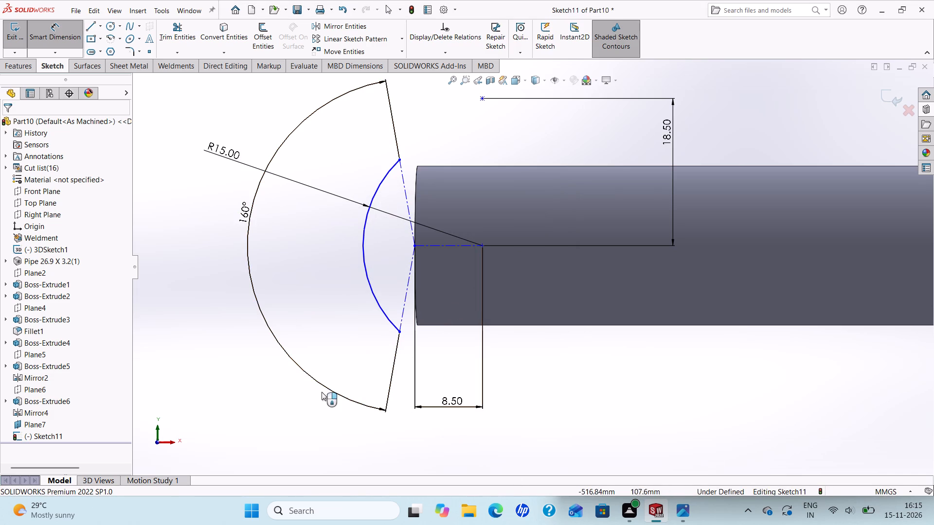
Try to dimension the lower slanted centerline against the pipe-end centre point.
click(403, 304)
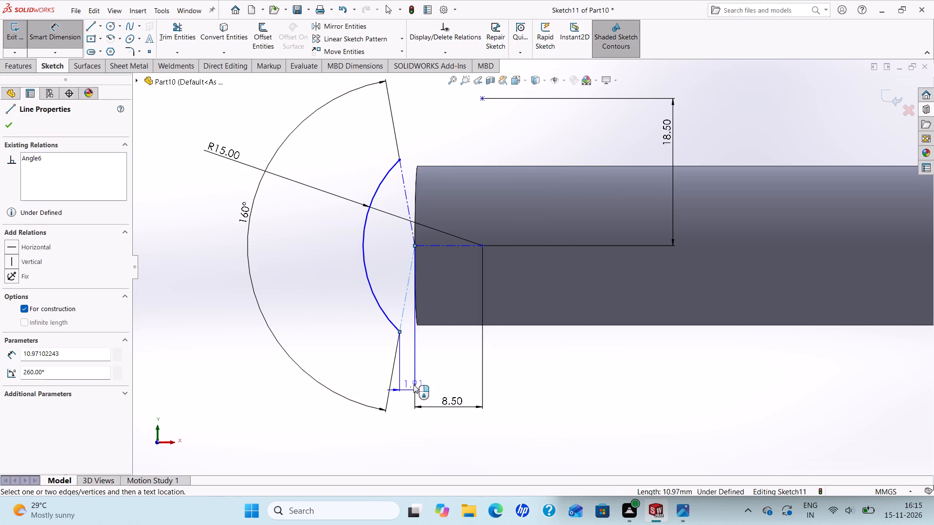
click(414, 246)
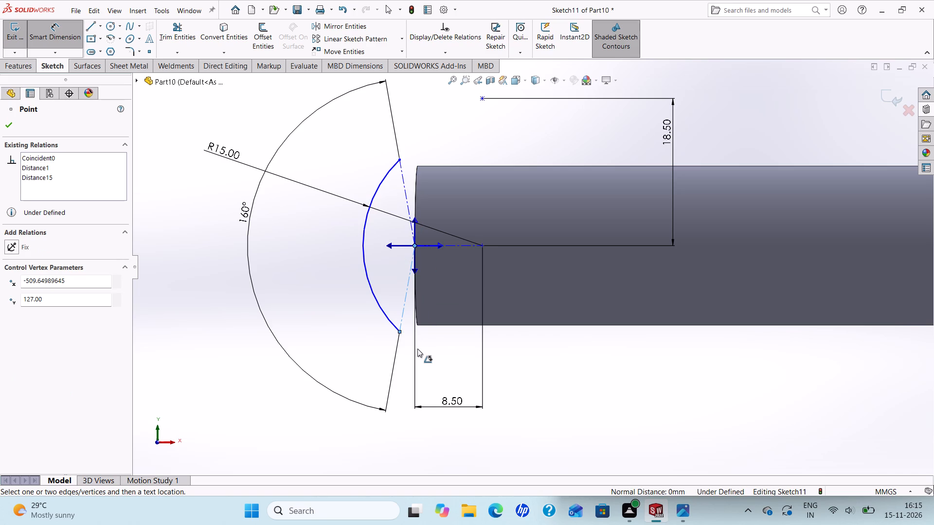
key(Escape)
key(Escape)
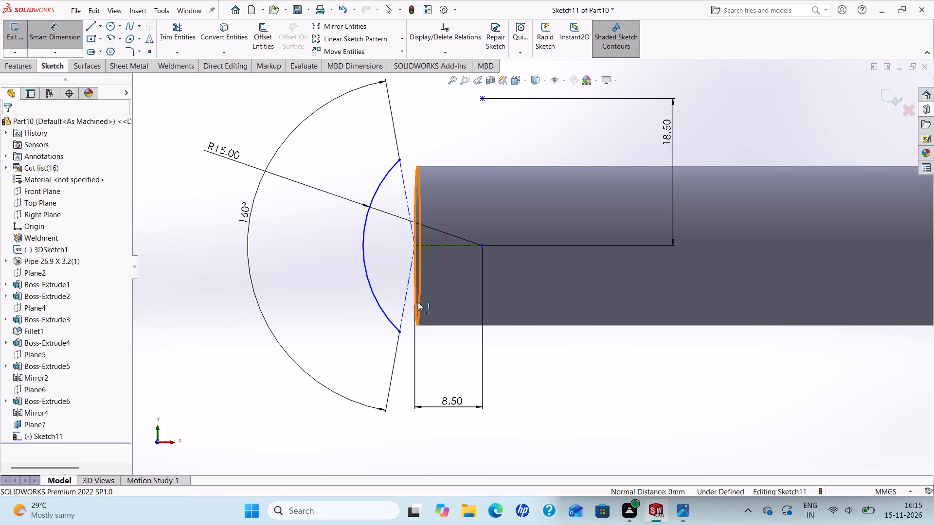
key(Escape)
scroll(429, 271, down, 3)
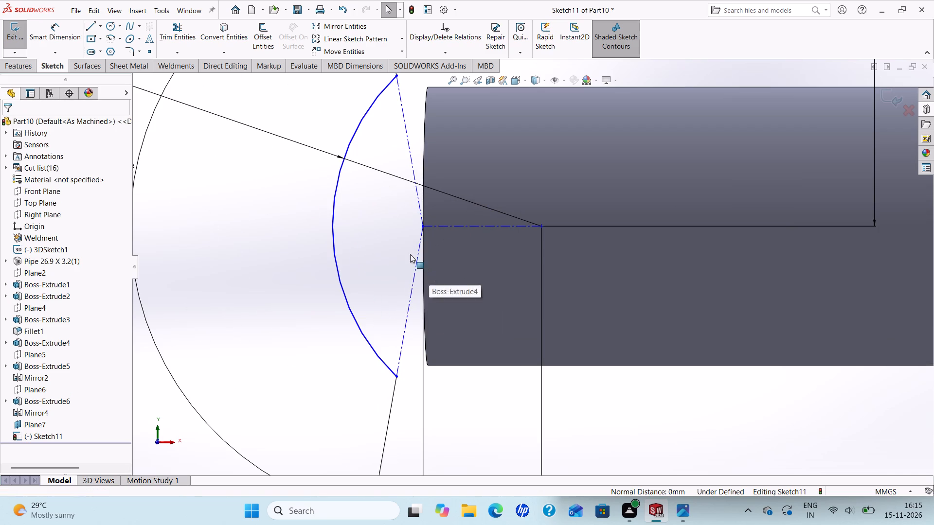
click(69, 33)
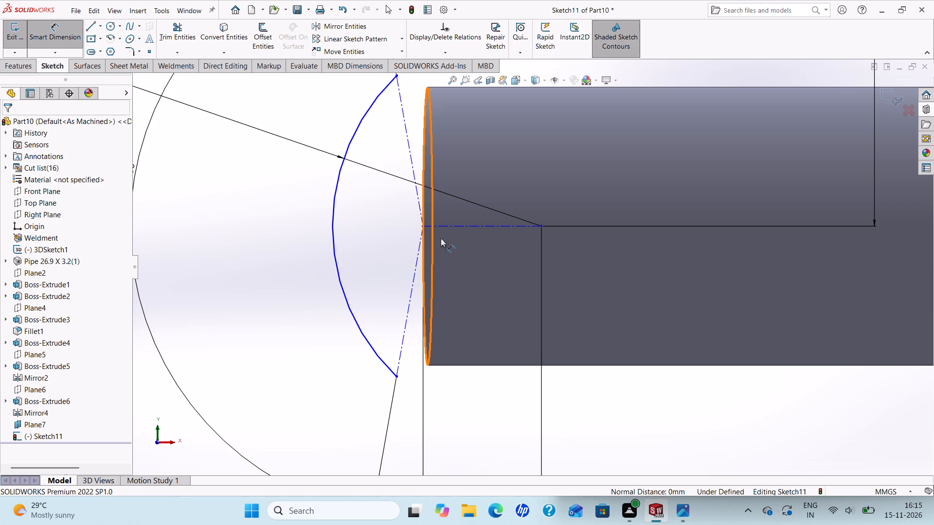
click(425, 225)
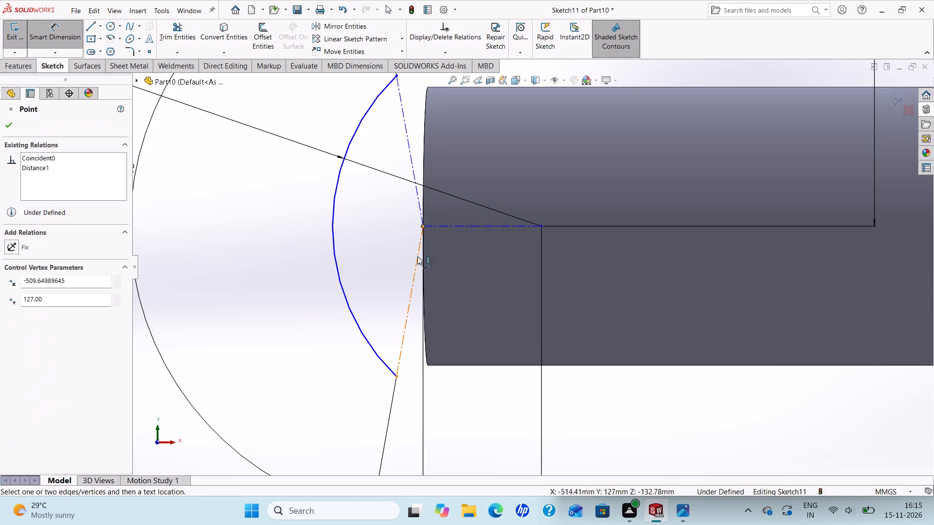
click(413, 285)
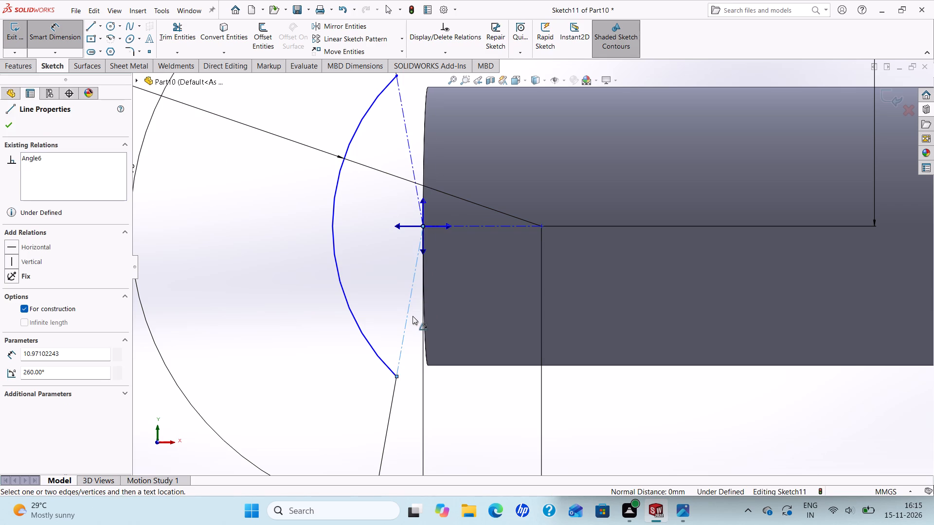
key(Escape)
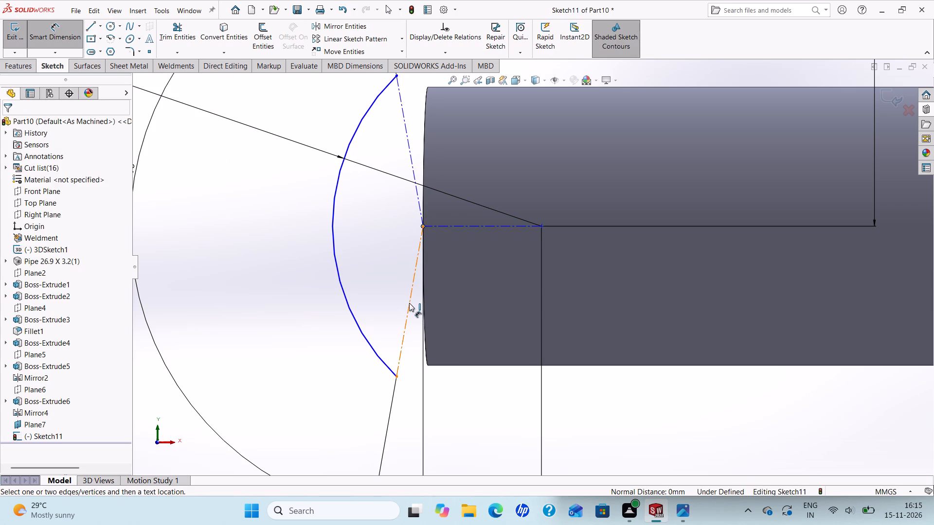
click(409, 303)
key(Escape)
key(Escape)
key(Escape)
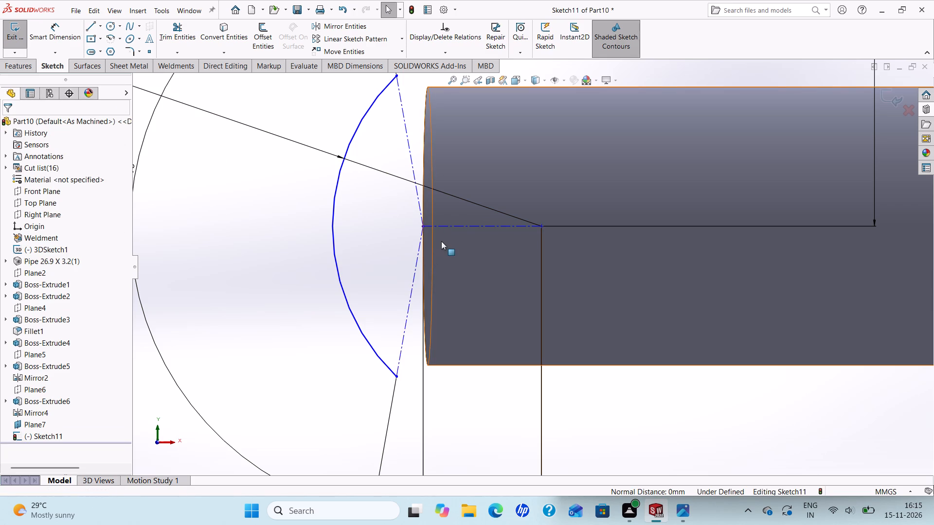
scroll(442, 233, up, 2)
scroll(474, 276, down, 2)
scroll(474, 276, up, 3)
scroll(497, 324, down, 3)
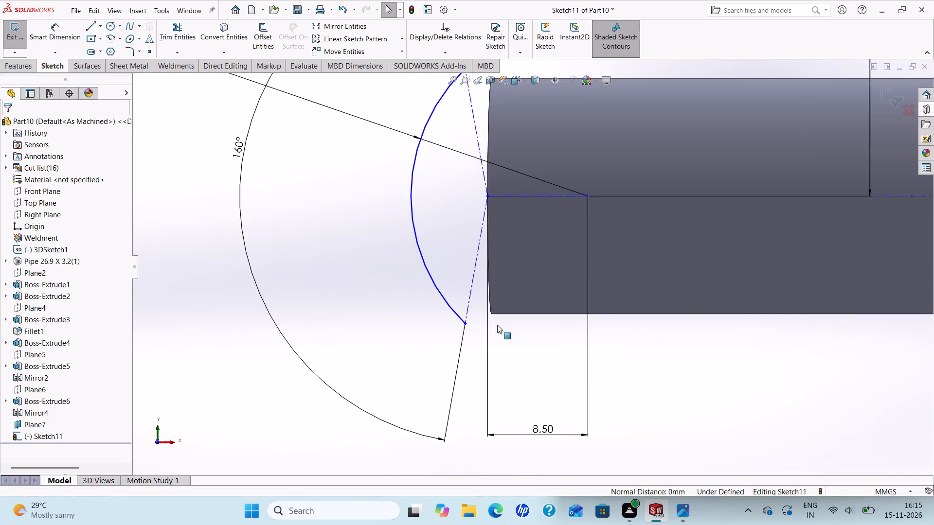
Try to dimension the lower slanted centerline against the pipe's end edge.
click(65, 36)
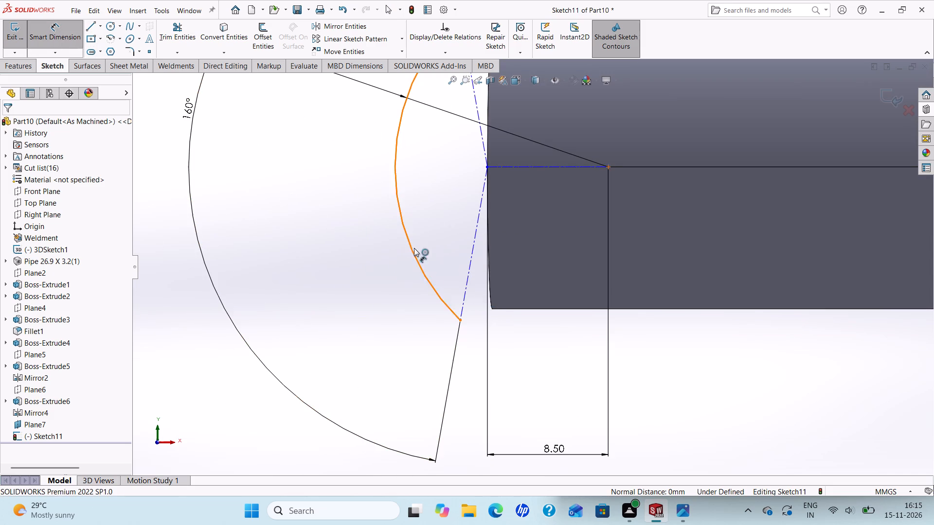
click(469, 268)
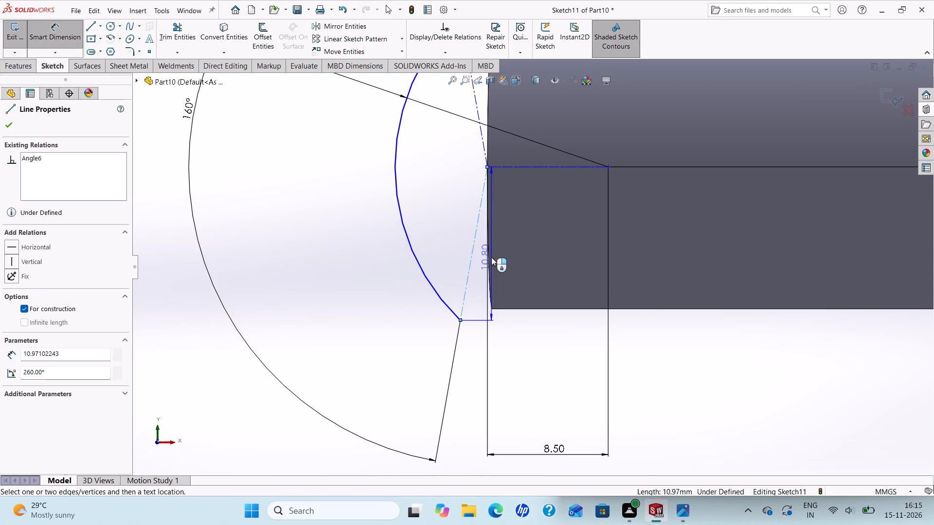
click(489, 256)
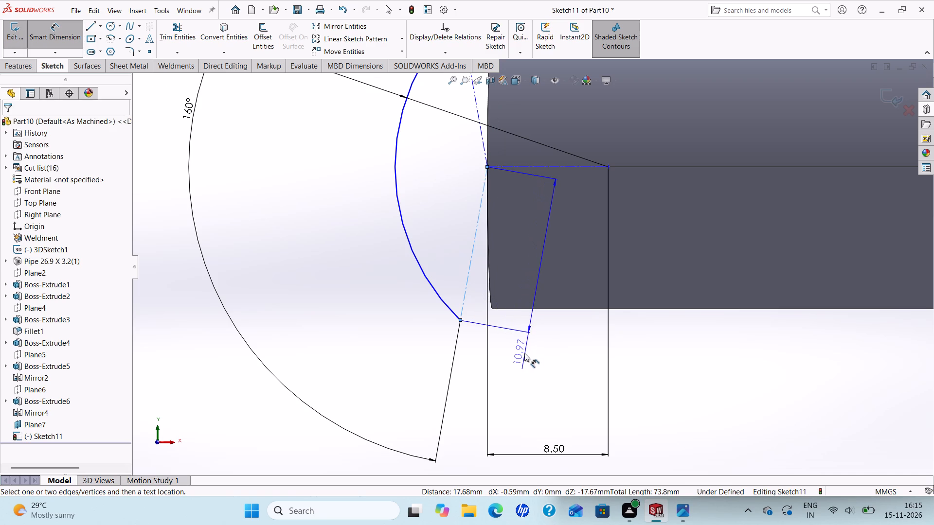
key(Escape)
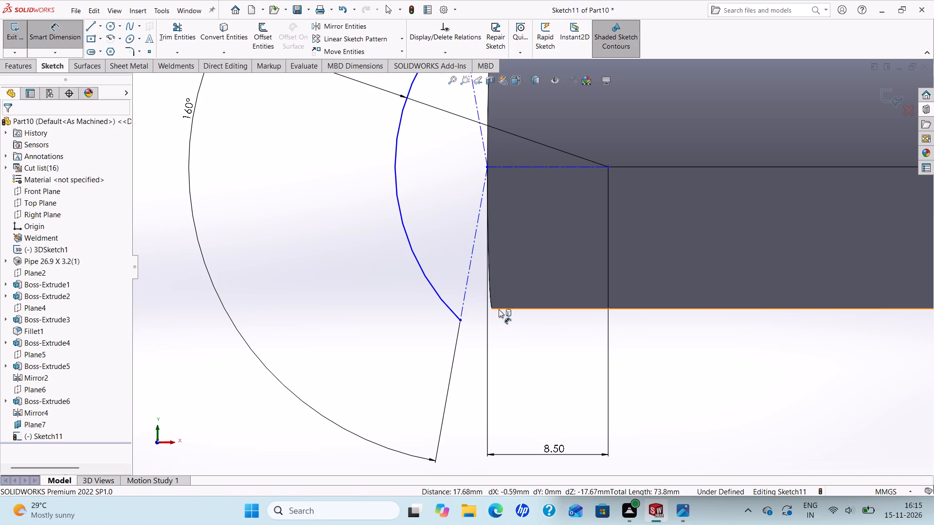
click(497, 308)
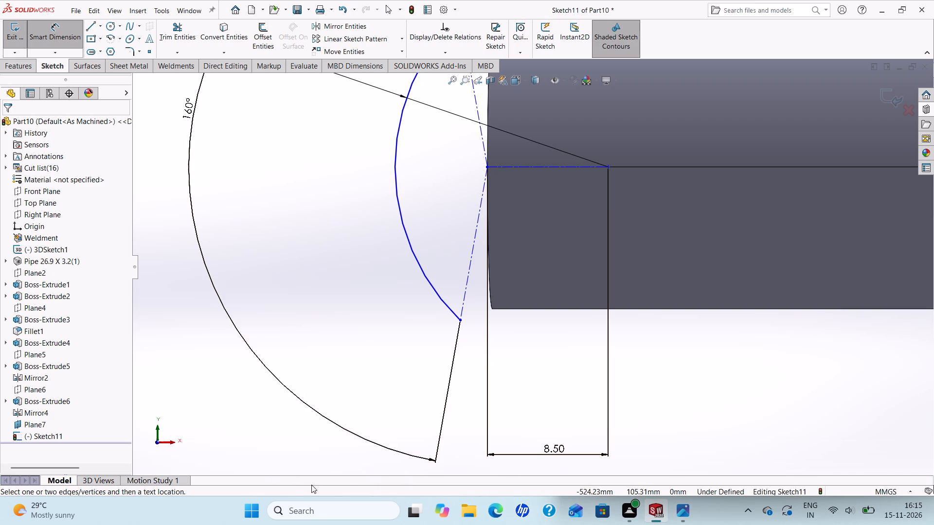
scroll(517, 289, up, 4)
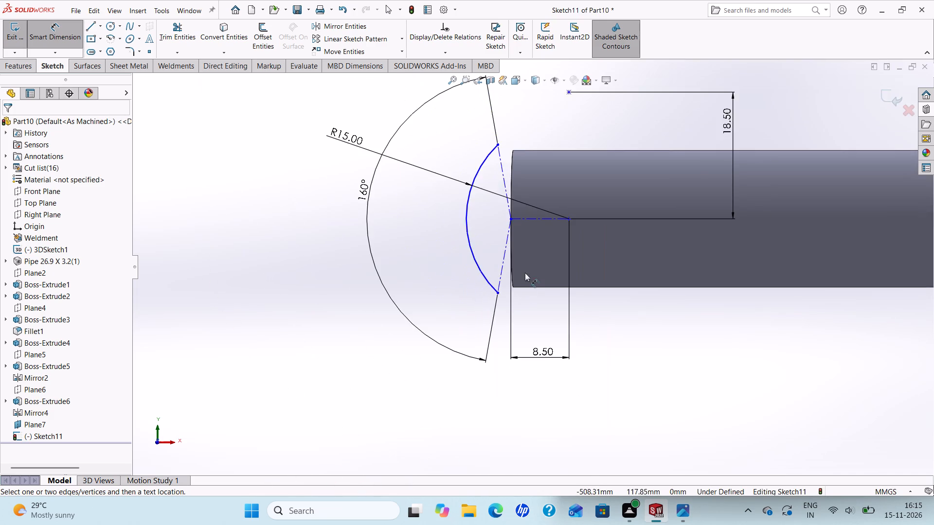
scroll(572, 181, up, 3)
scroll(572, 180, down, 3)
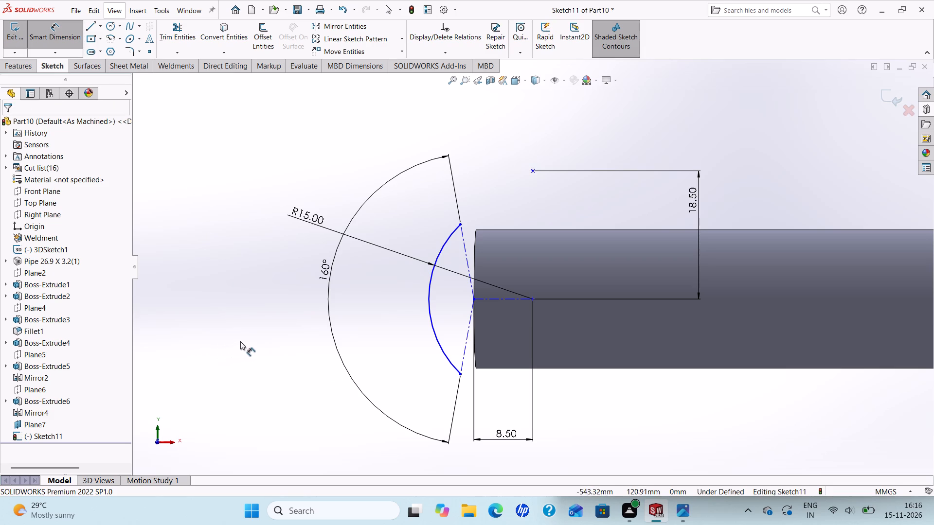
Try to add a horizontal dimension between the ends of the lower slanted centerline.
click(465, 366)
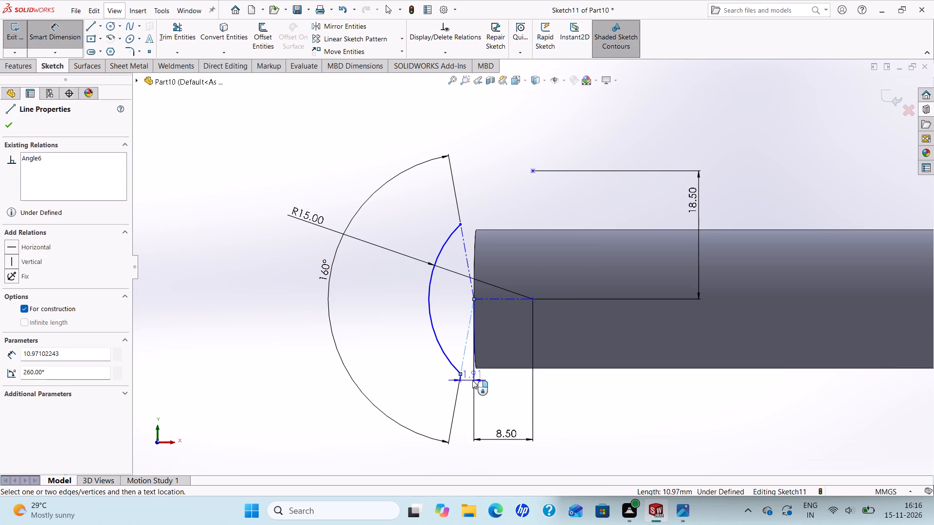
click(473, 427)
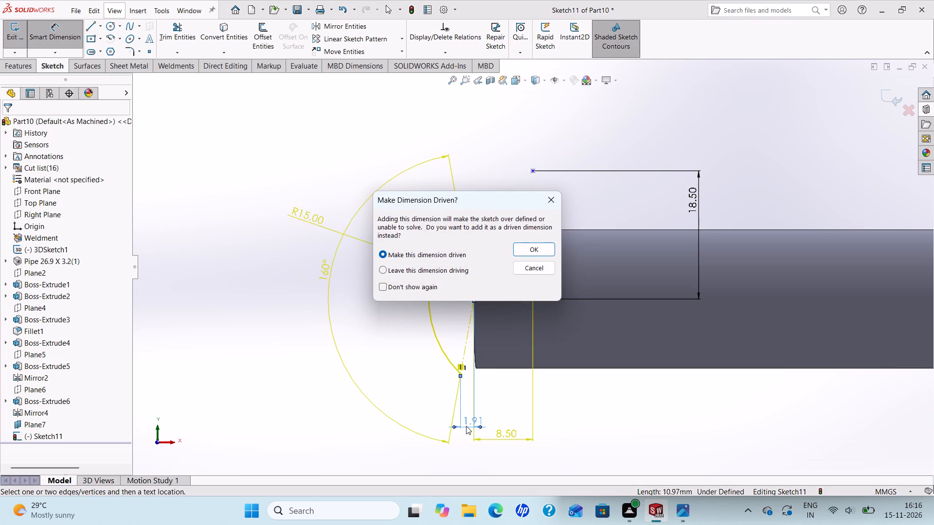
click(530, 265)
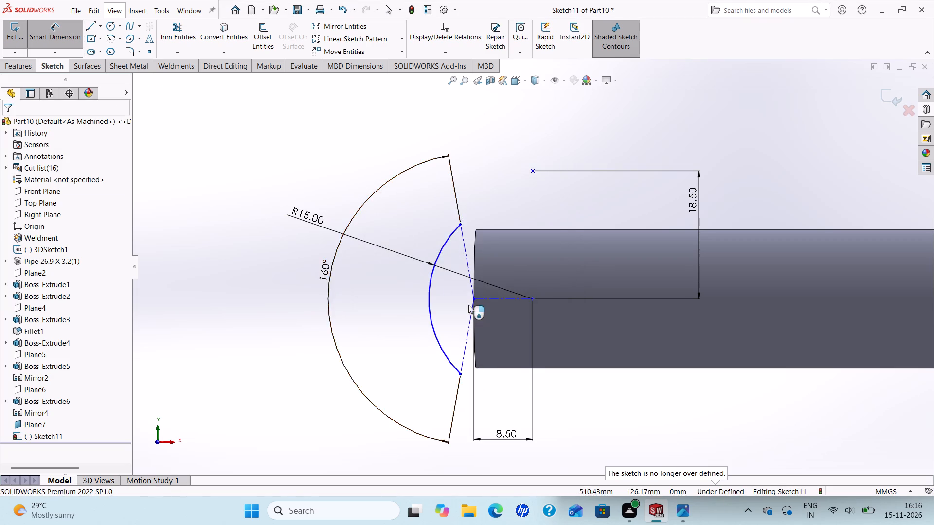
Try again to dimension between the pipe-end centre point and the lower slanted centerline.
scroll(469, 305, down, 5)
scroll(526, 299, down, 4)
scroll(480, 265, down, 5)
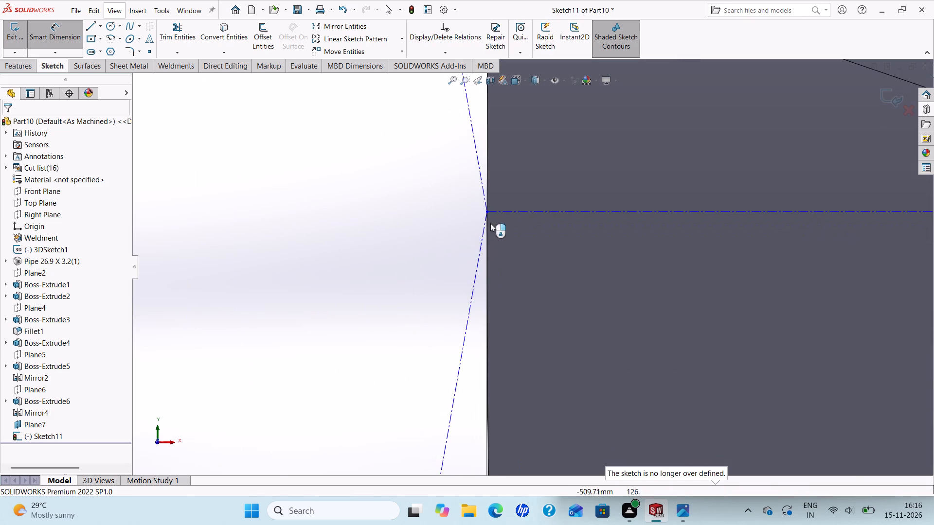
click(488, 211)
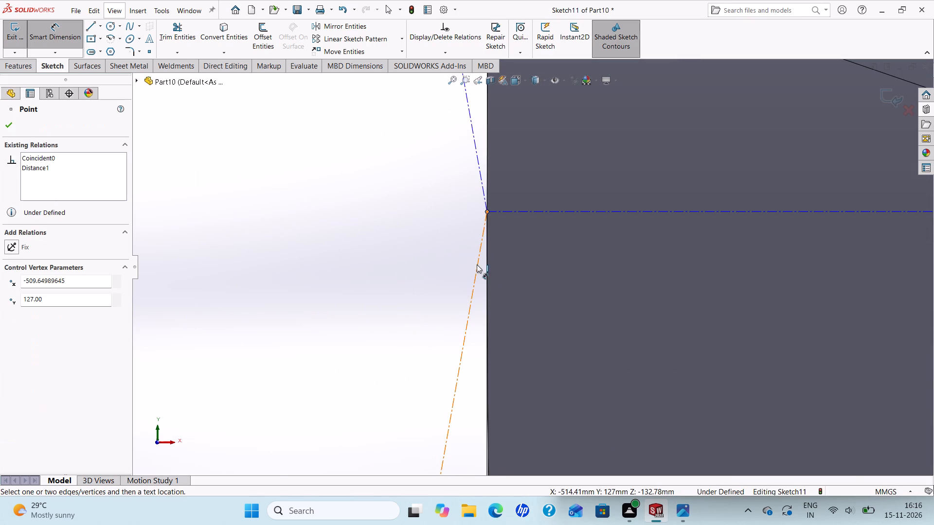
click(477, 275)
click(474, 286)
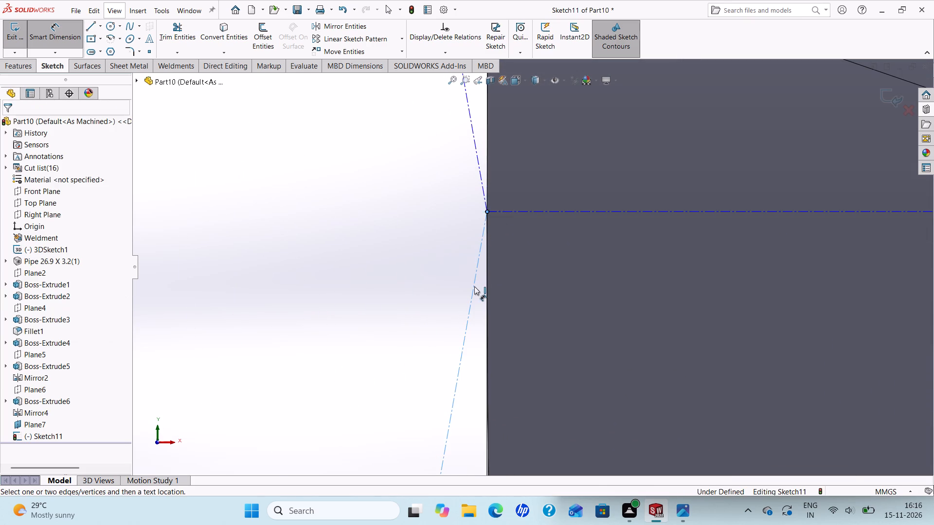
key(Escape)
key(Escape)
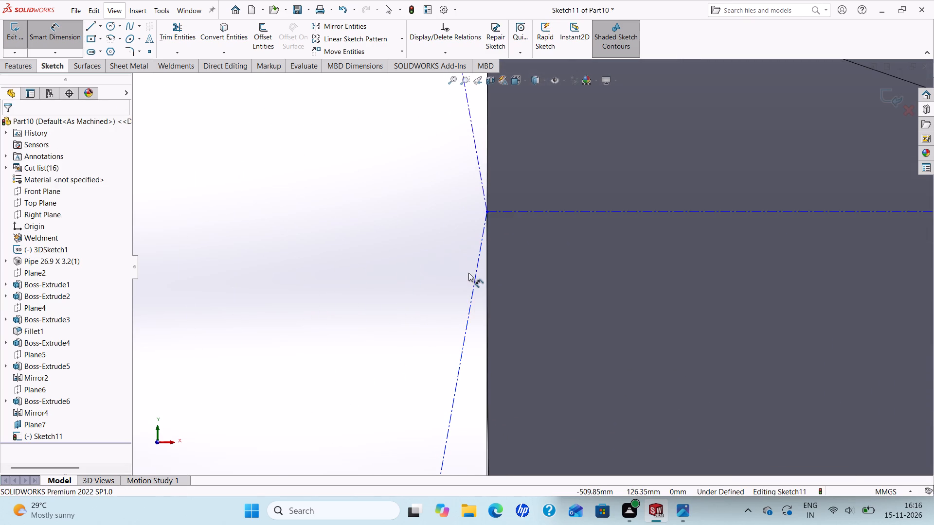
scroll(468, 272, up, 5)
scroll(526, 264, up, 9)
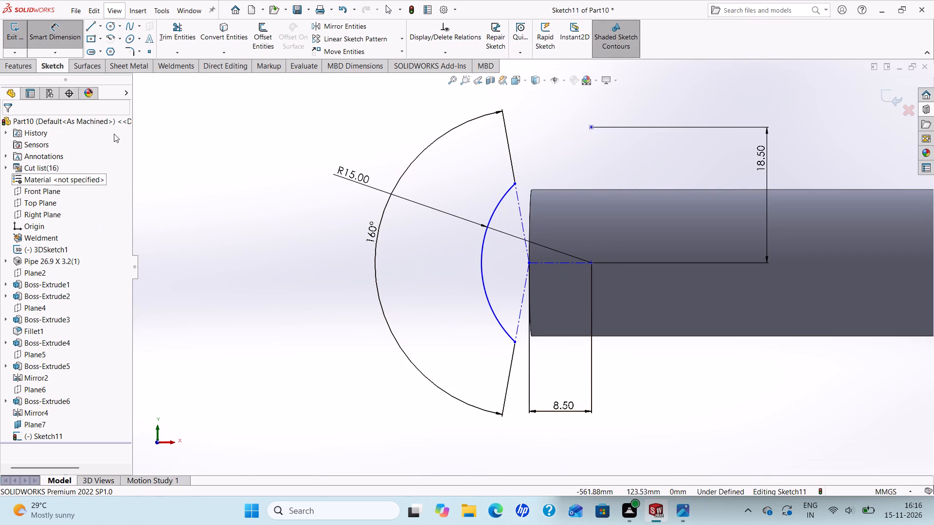
Sketch a three-point arc of about 27.9 mm radius from the existing arc's upper endpoint to the sketch point above the pipe.
click(120, 38)
click(131, 76)
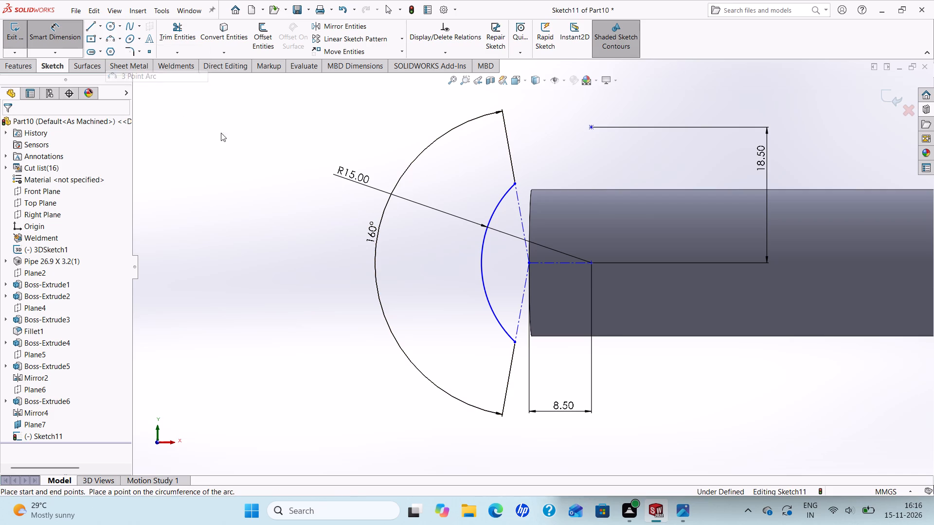
scroll(590, 174, up, 2)
scroll(585, 180, down, 3)
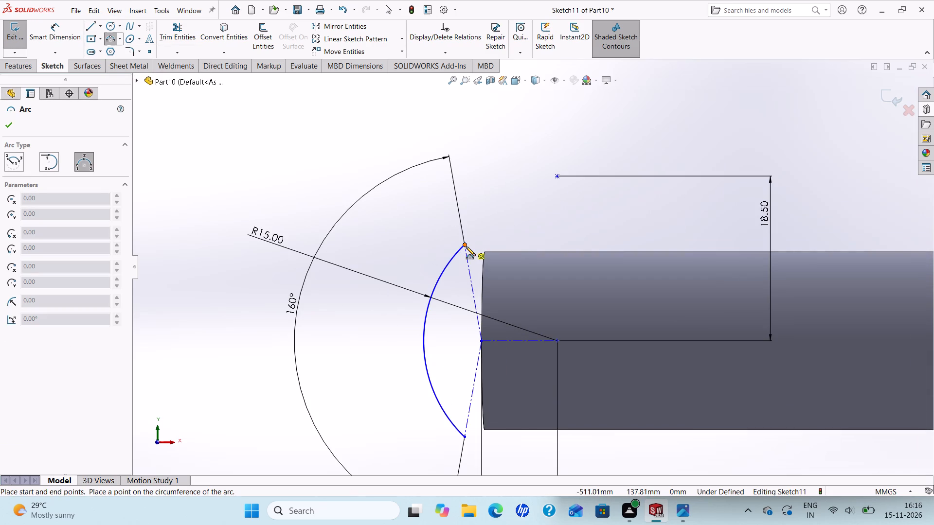
click(466, 246)
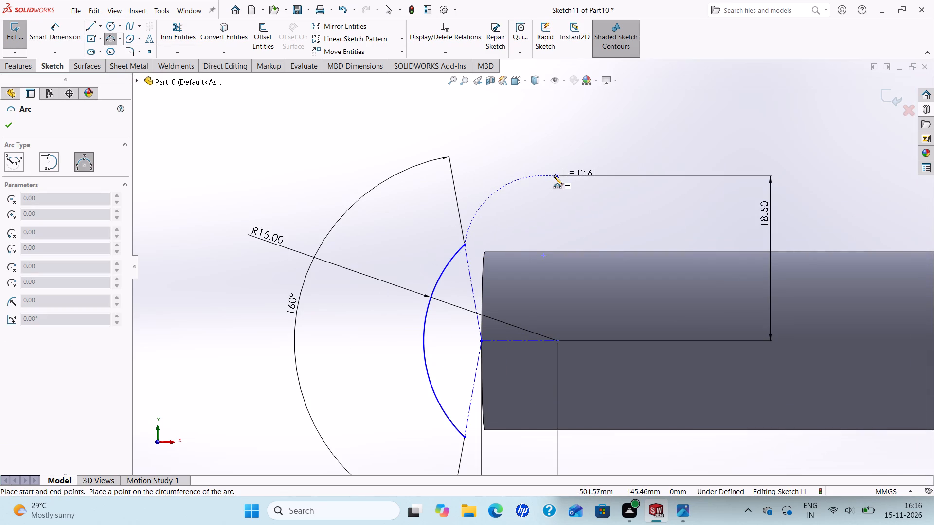
click(555, 175)
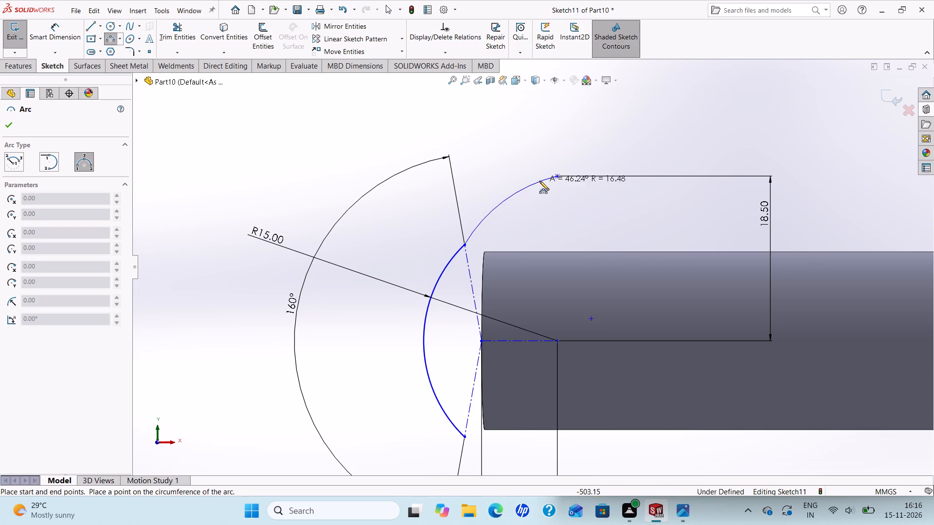
click(540, 184)
right_click(540, 184)
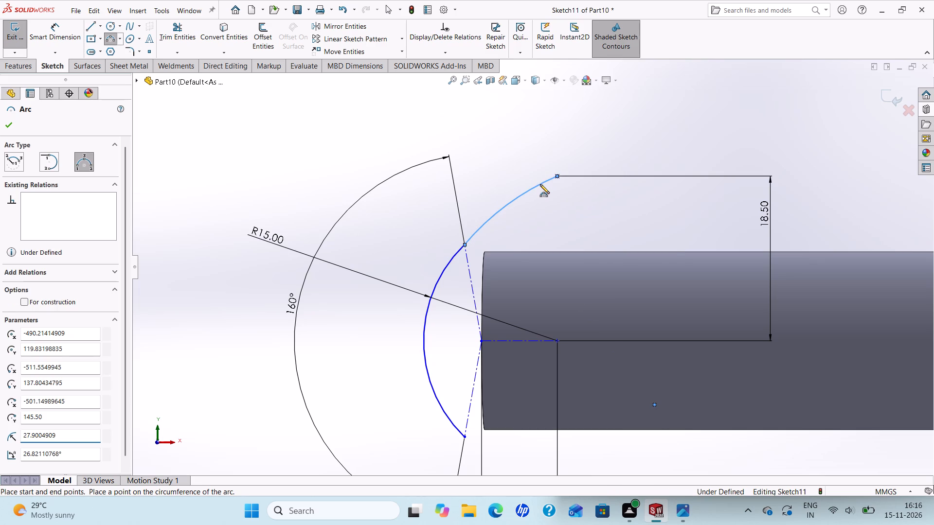
click(549, 190)
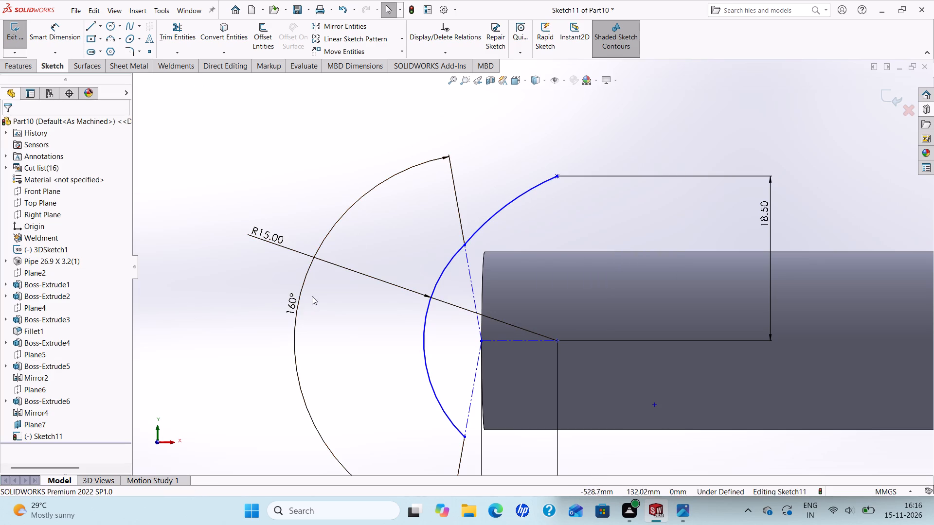
Dimension the new upper arc's radius as 30 mm.
click(59, 35)
click(527, 193)
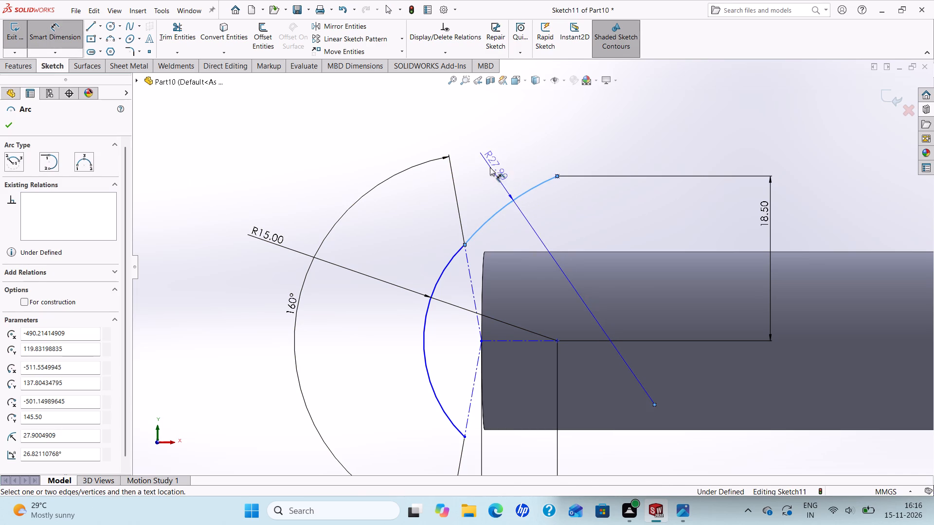
click(470, 152)
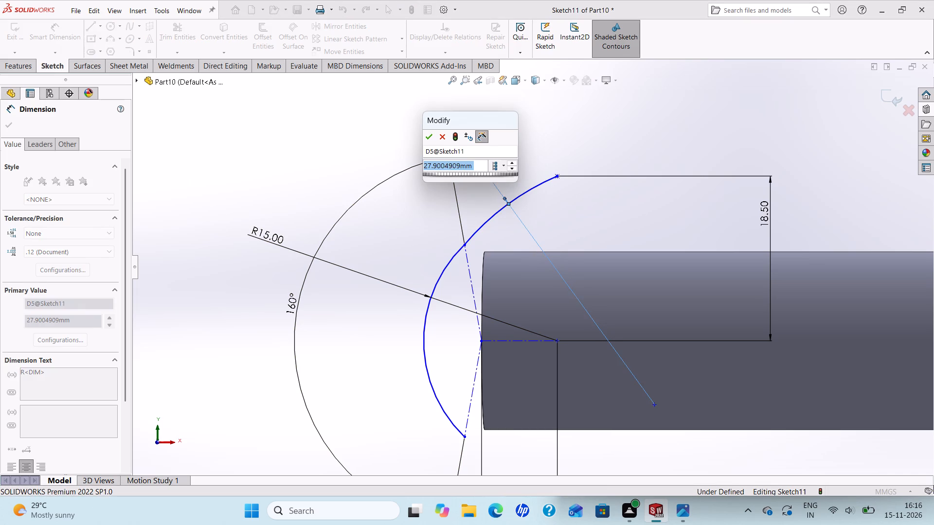
text(30)
key(Return)
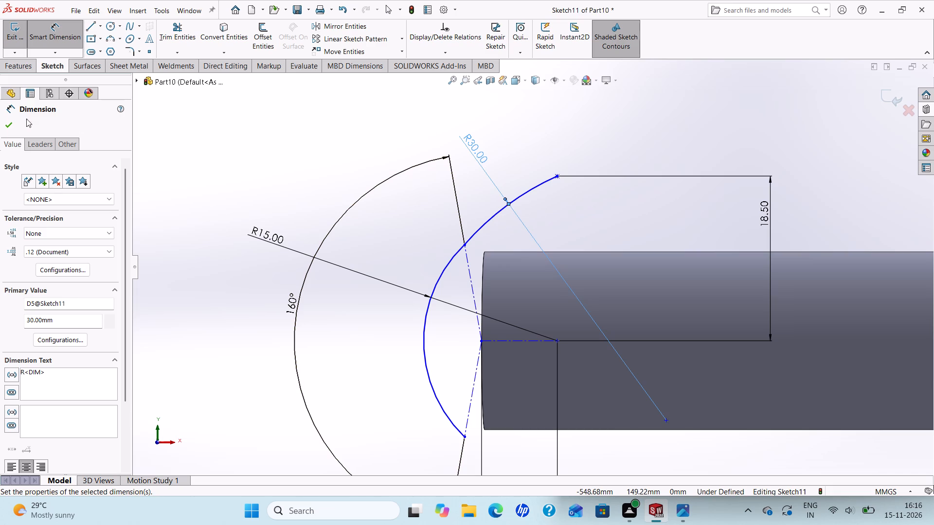
click(11, 118)
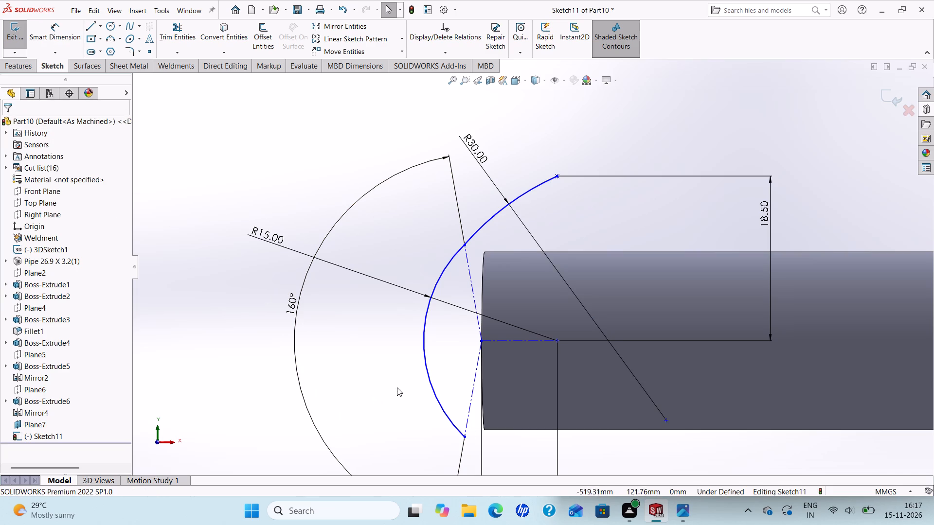
Sketch a vertical centerline from the dimensioned centre point inside the pipe up past the upper arc's outer endpoint.
click(99, 27)
click(108, 52)
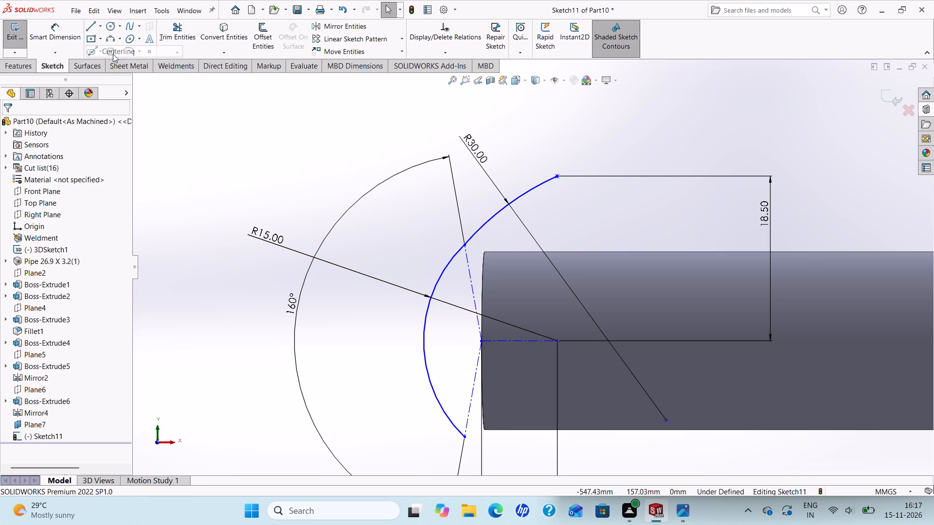
click(558, 343)
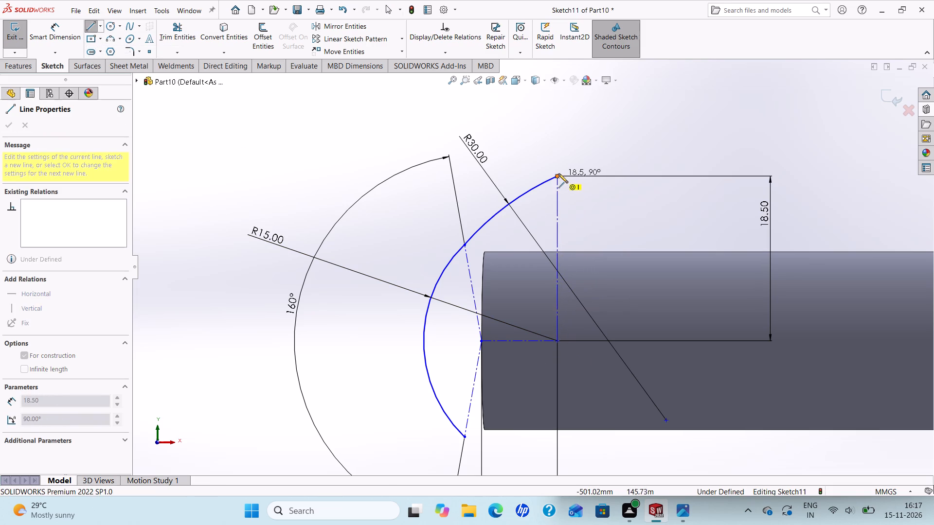
click(556, 142)
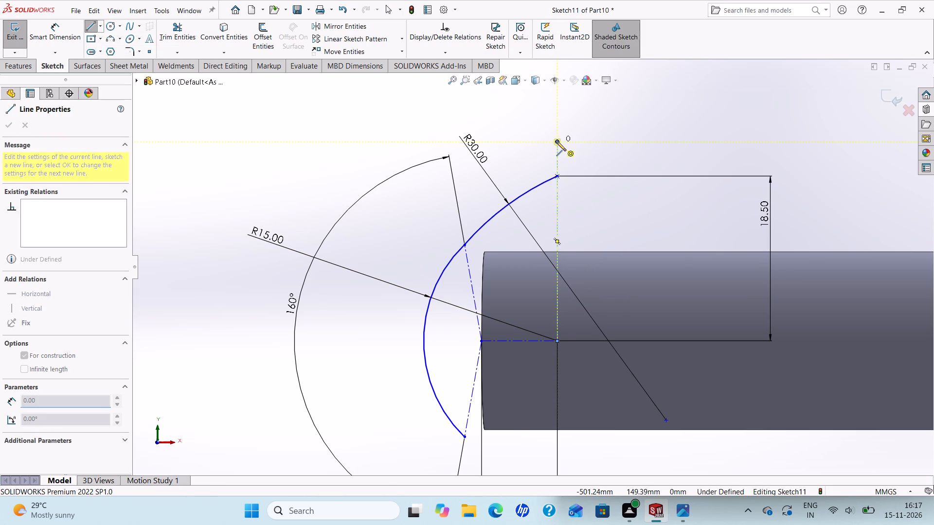
right_click(557, 141)
click(578, 149)
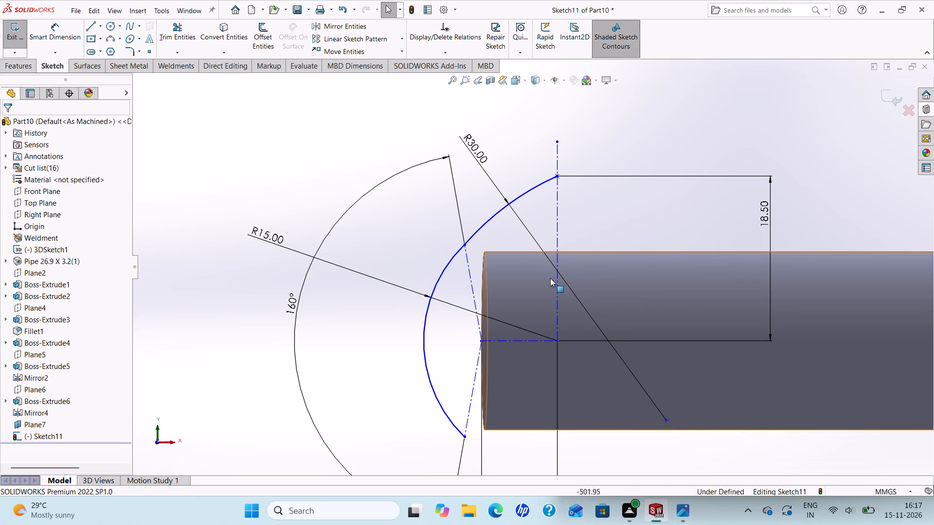
Add a coincident relation between the upper arc's outer endpoint and the vertical centerline.
scroll(587, 246, up, 2)
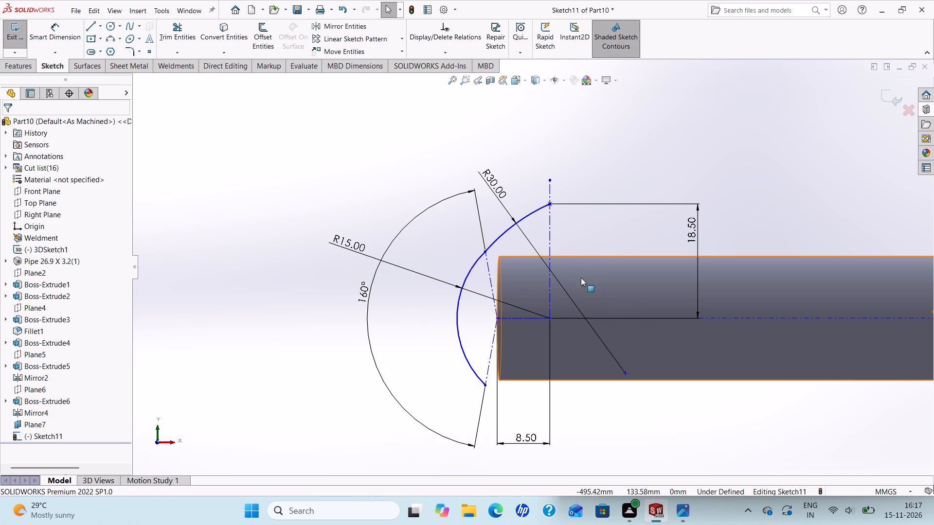
ctrl+click(550, 207)
ctrl+click(550, 214)
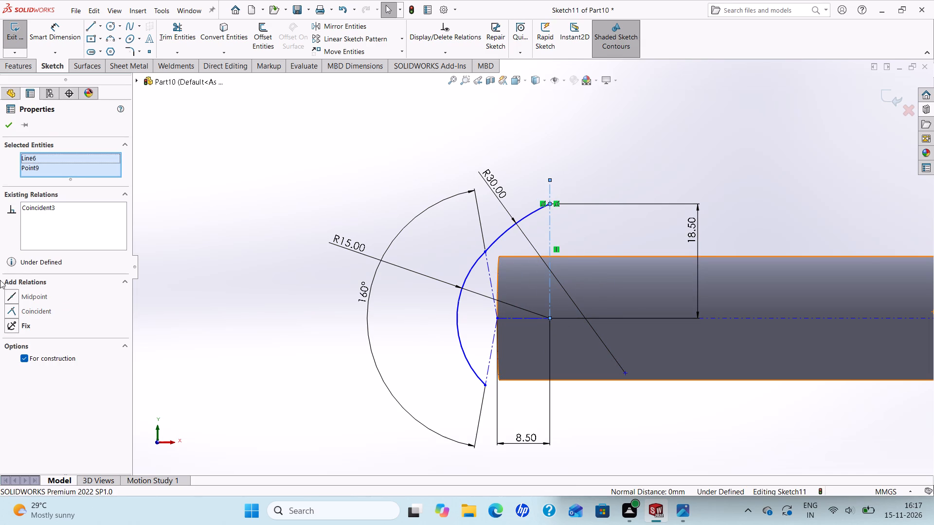
click(10, 310)
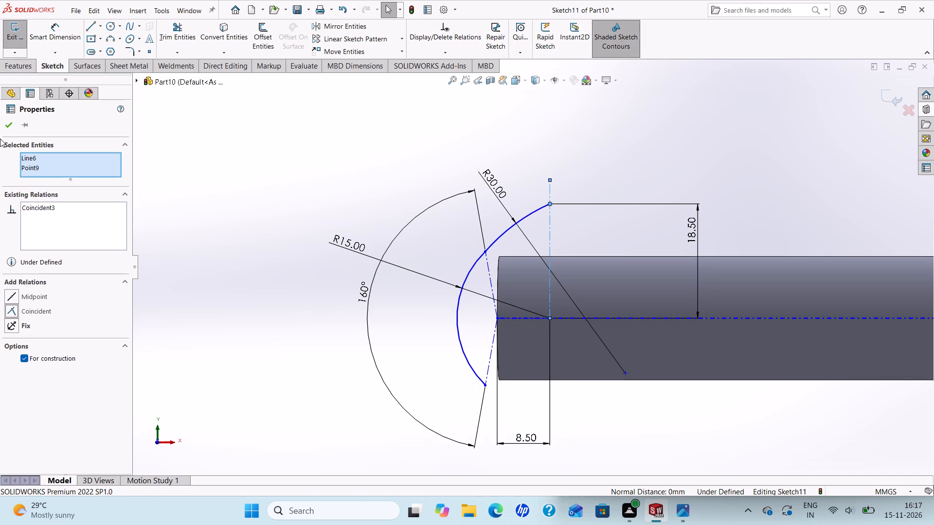
click(2, 126)
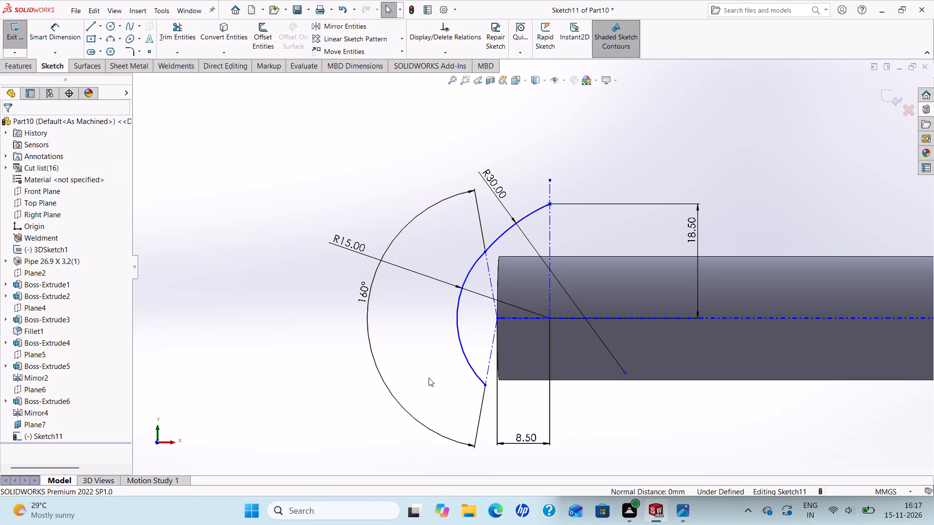
Mirror the R30 upper arc about the short horizontal centerline at the pipe end, keeping the original.
click(342, 22)
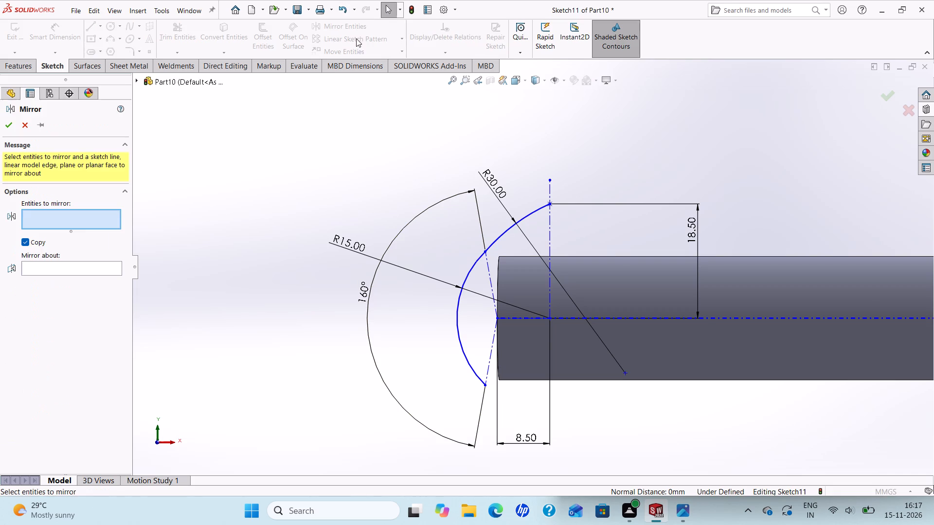
click(525, 216)
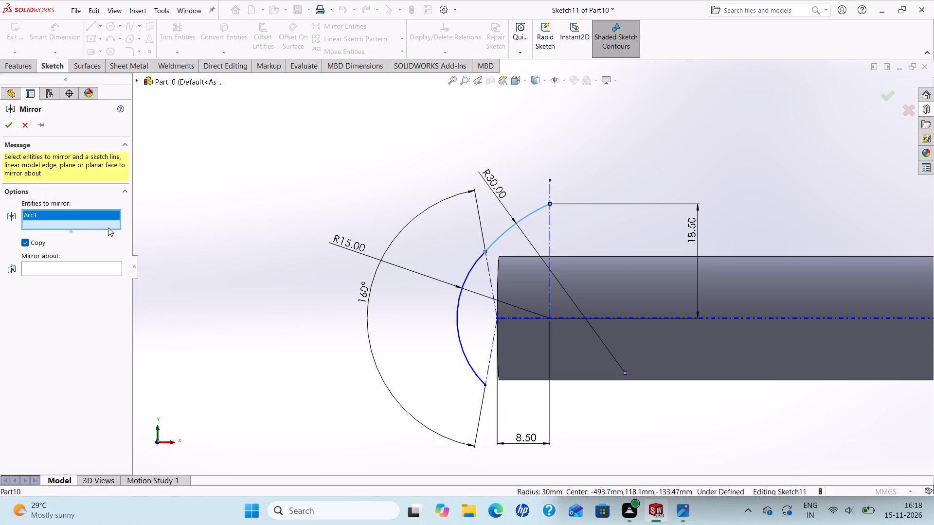
click(84, 267)
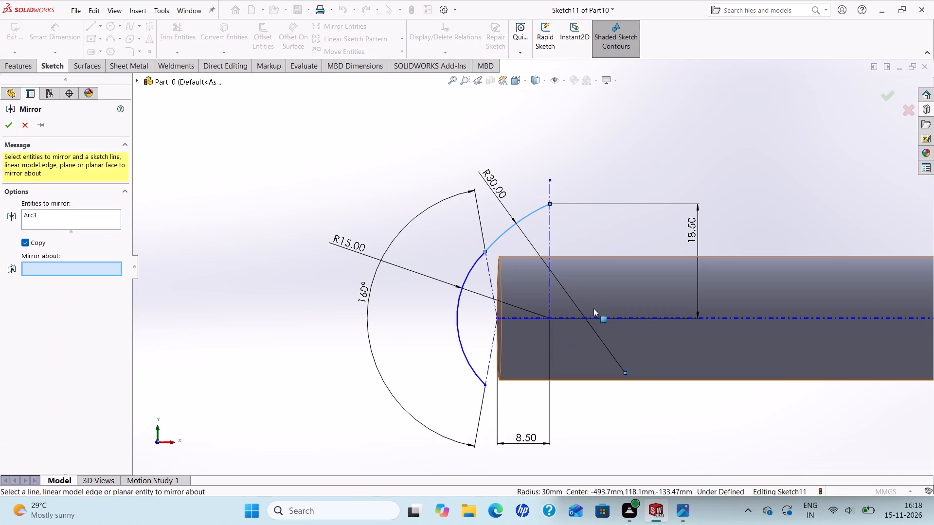
click(532, 318)
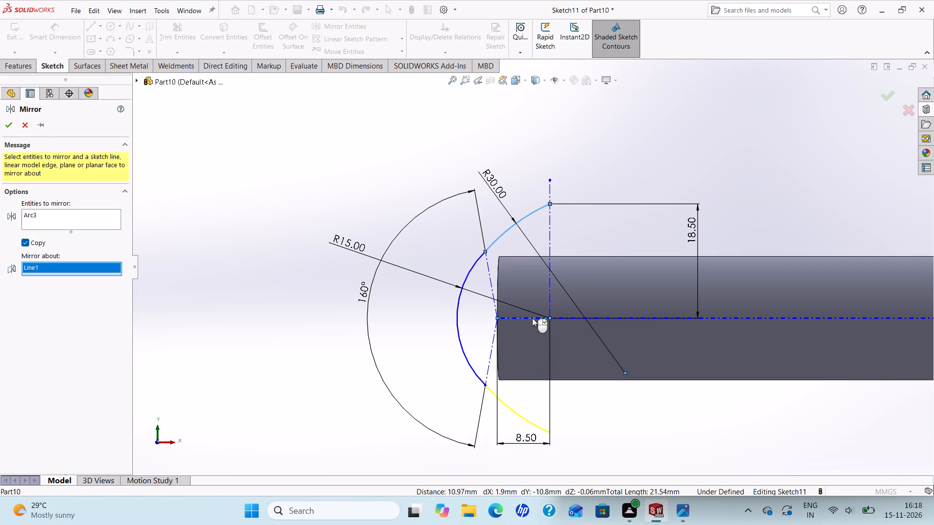
click(7, 130)
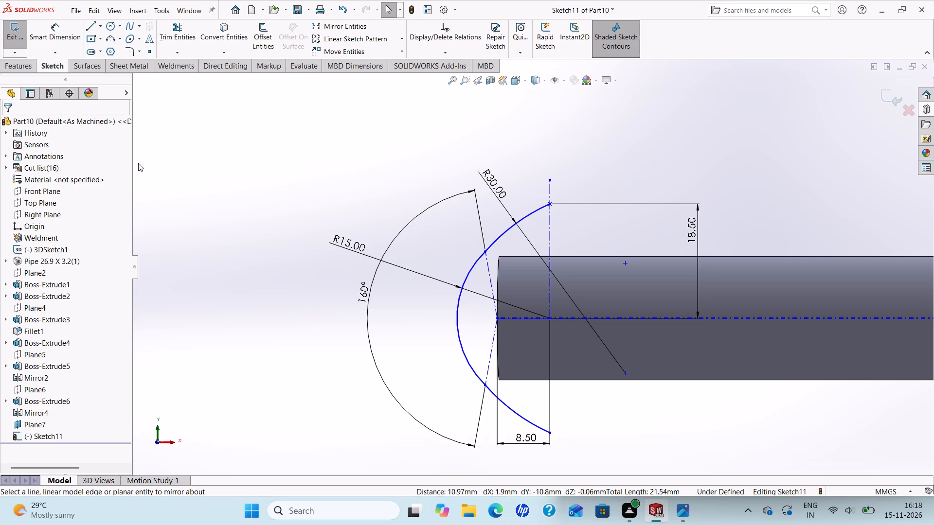
Offset the chain of three connected arcs 1 mm inward, toward the pipe.
click(258, 33)
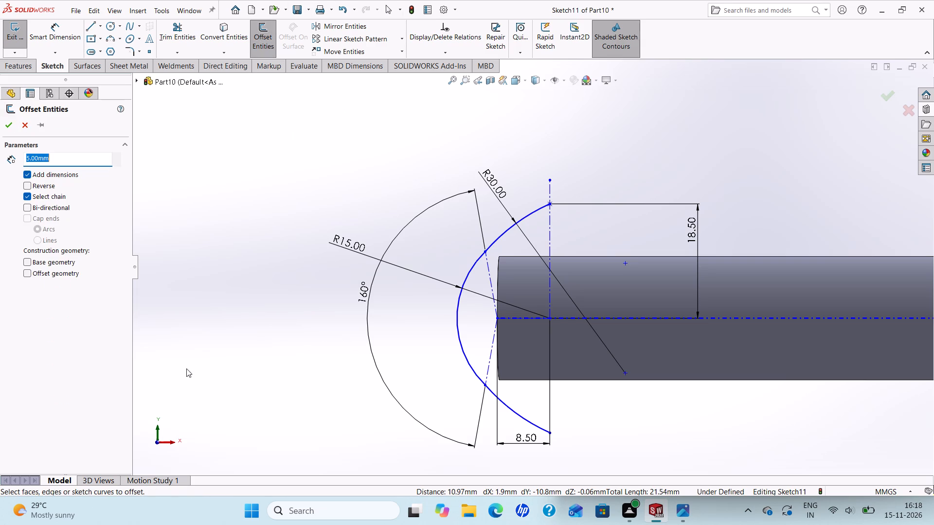
click(507, 232)
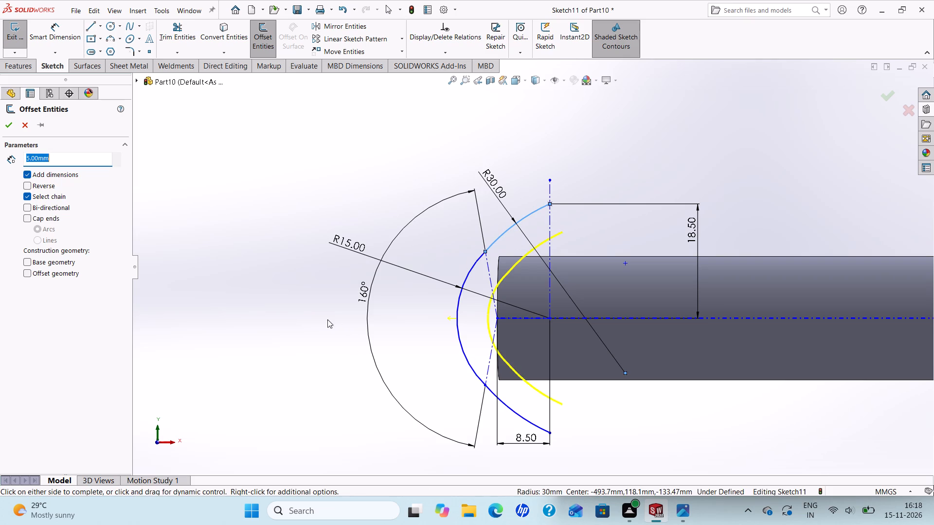
key(1)
key(Return)
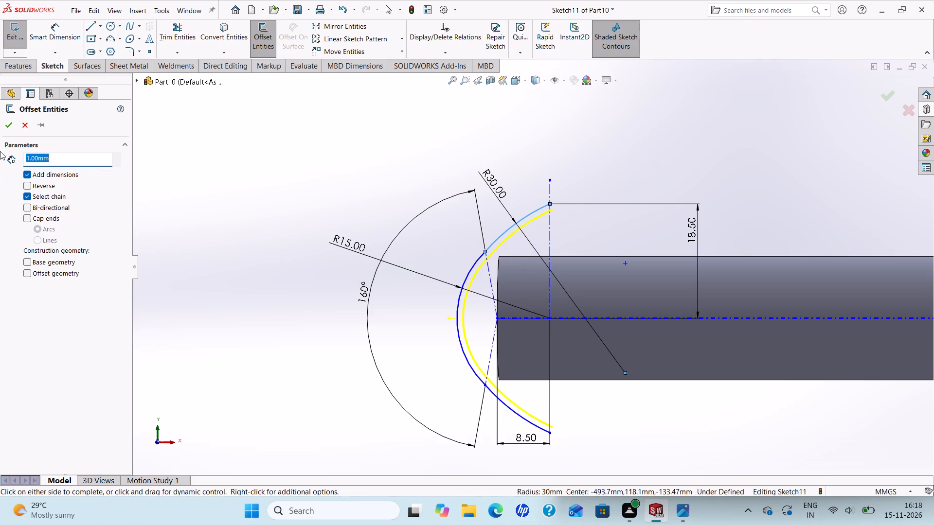
click(9, 123)
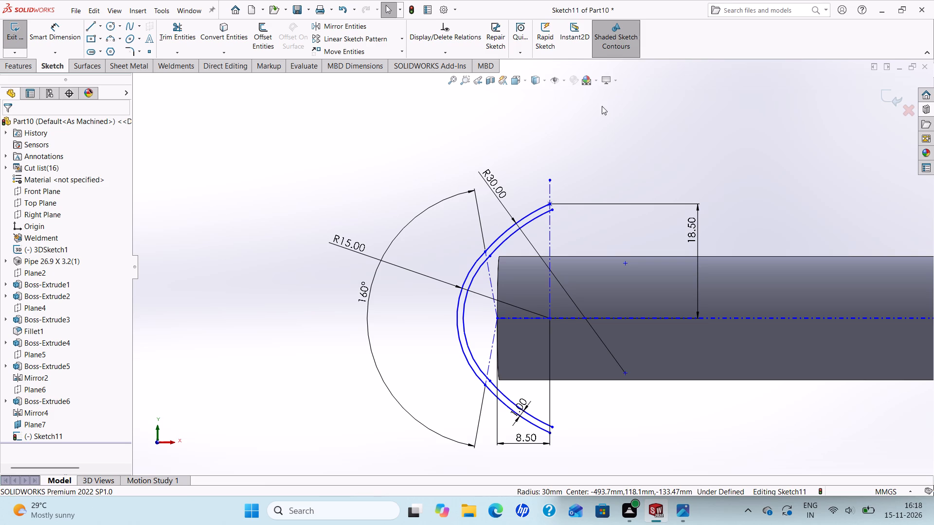
Sketch a vertical line from the outer arc chain's upper endpoint down to the pipe's top edge.
click(89, 21)
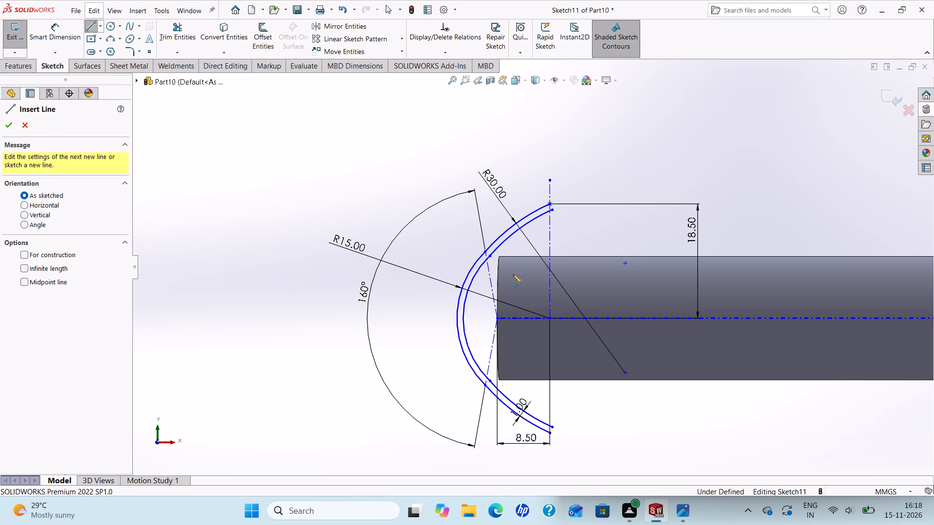
scroll(562, 217, down, 1)
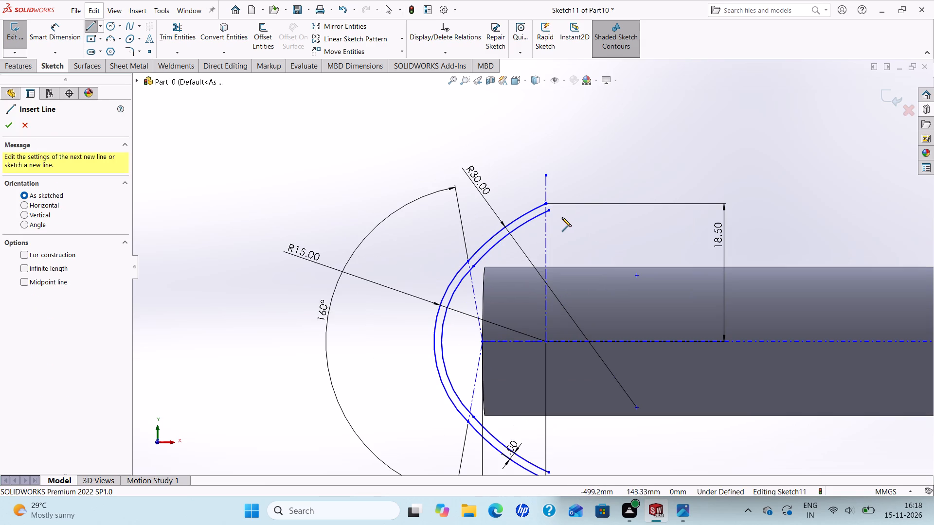
click(545, 204)
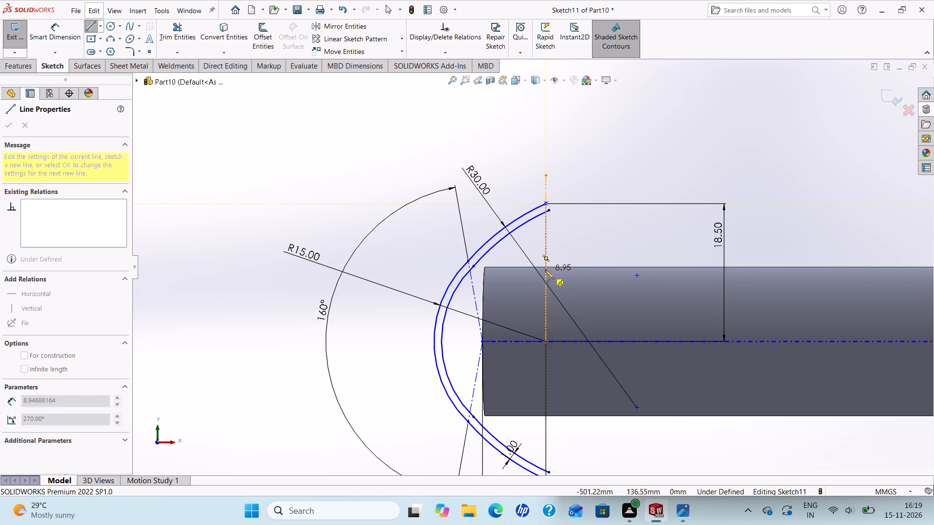
click(545, 266)
right_click(545, 265)
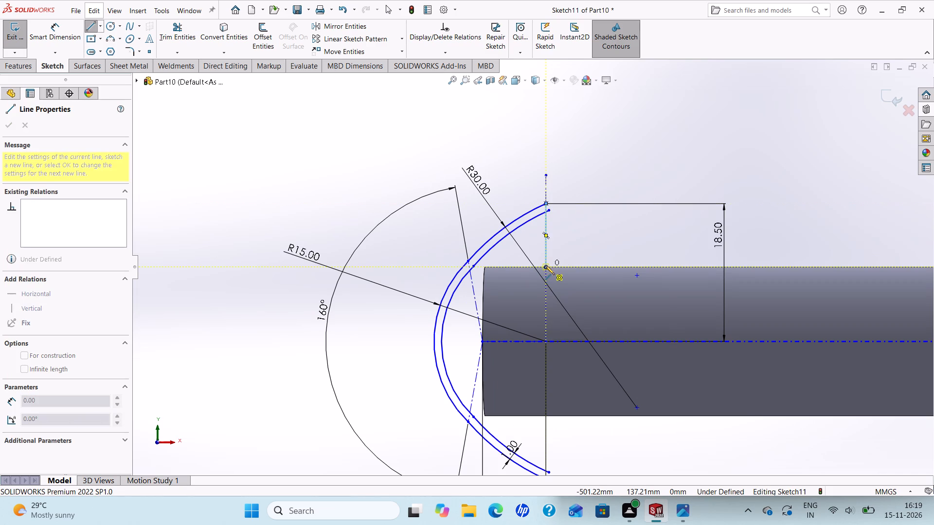
click(561, 270)
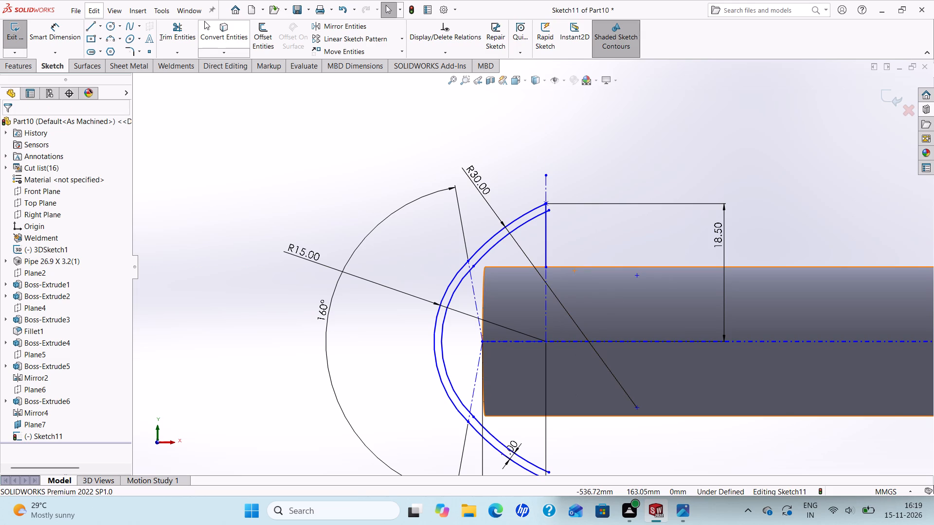
Sketch a vertical line about 8.5 mm long from the outer arc chain's lower endpoint up to the pipe's bottom edge.
click(92, 22)
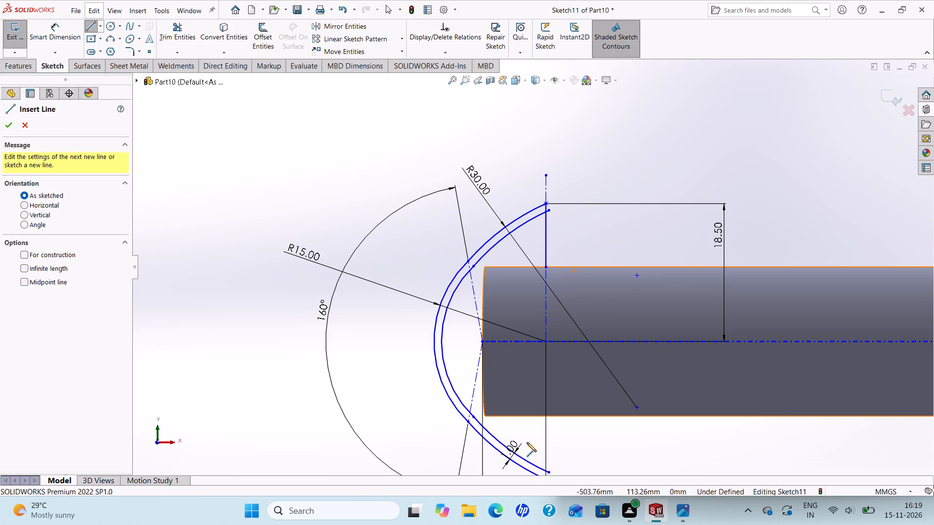
scroll(528, 440, up, 2)
scroll(551, 430, down, 1)
click(539, 402)
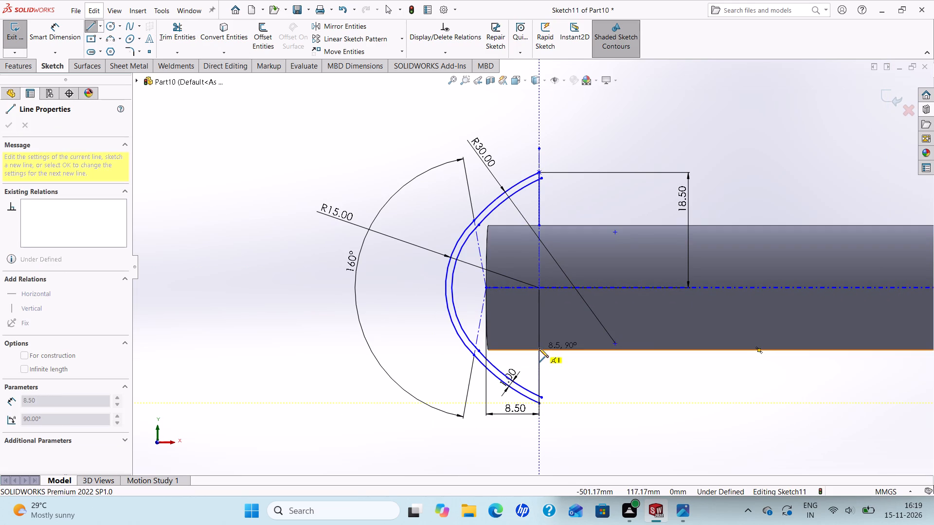
click(539, 348)
right_click(539, 348)
click(561, 354)
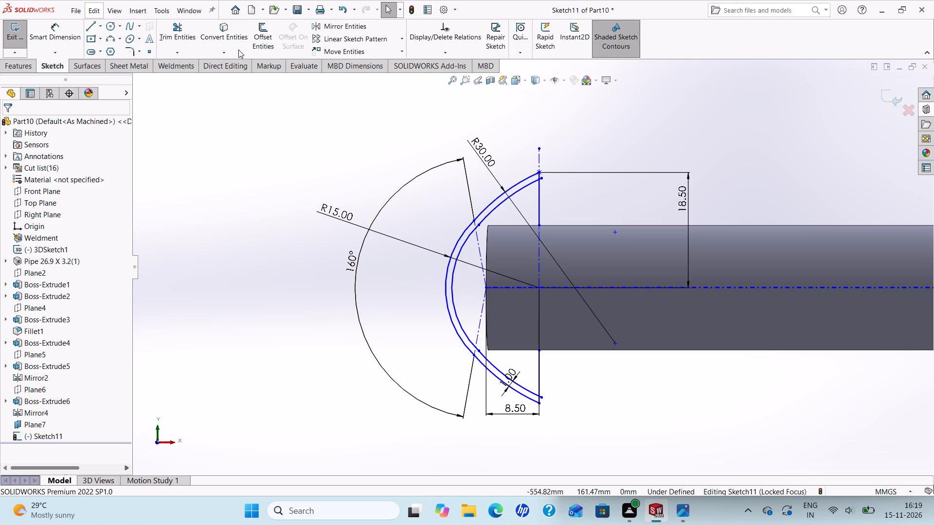
Offset the outer profile's two vertical lines 1 mm with the direction reversed, toward the inside of the arcs.
click(267, 29)
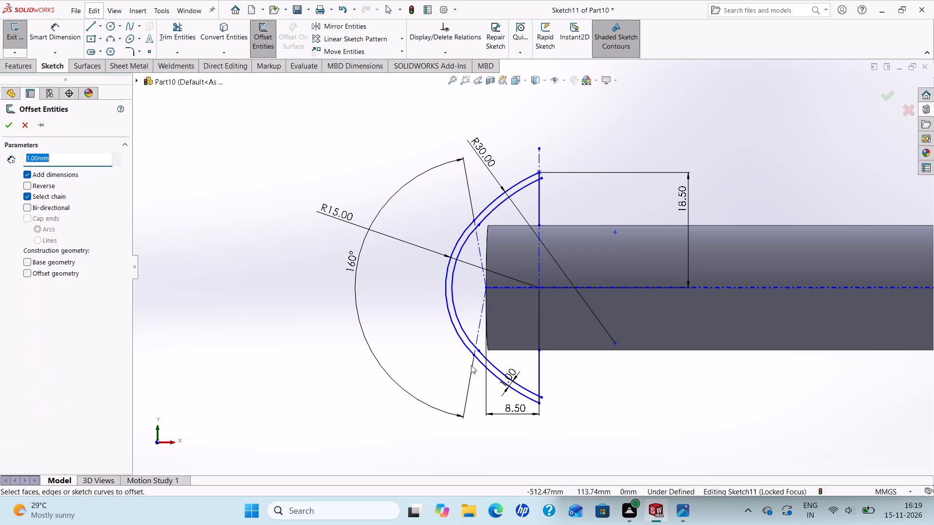
click(540, 375)
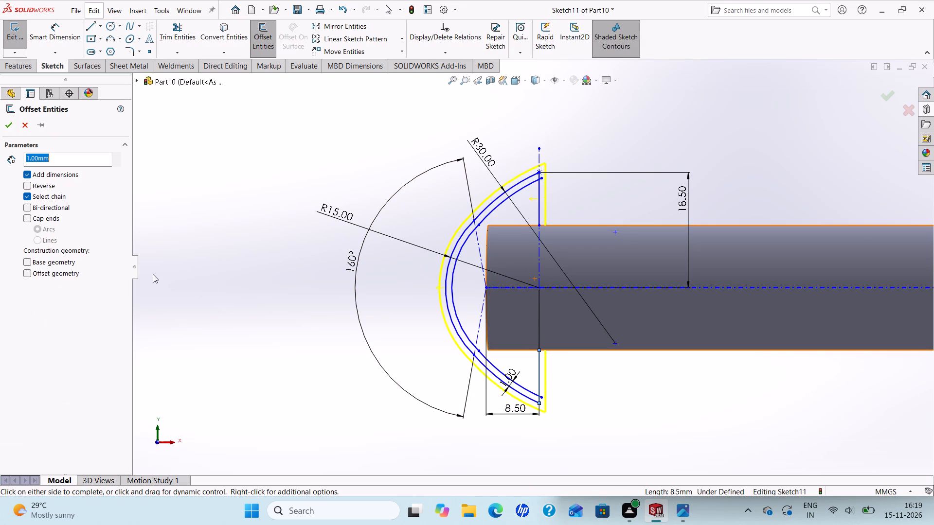
click(27, 187)
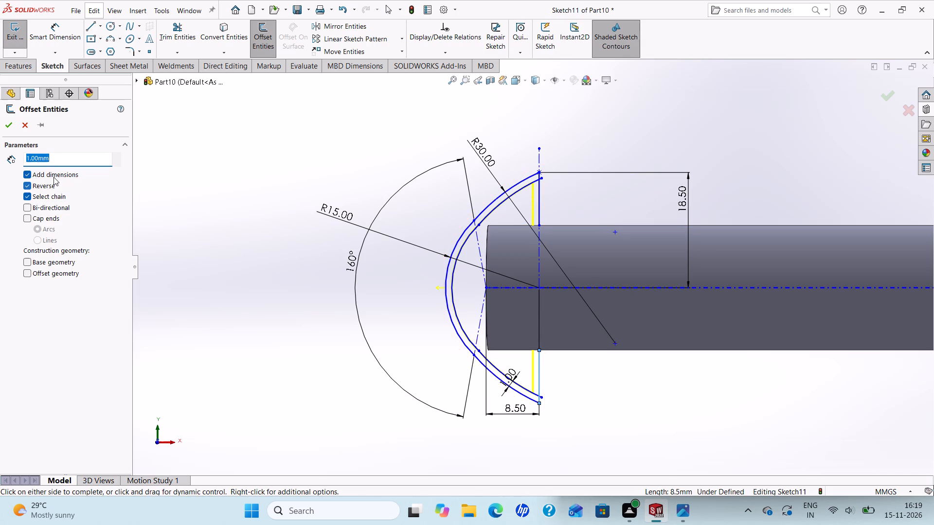
click(6, 126)
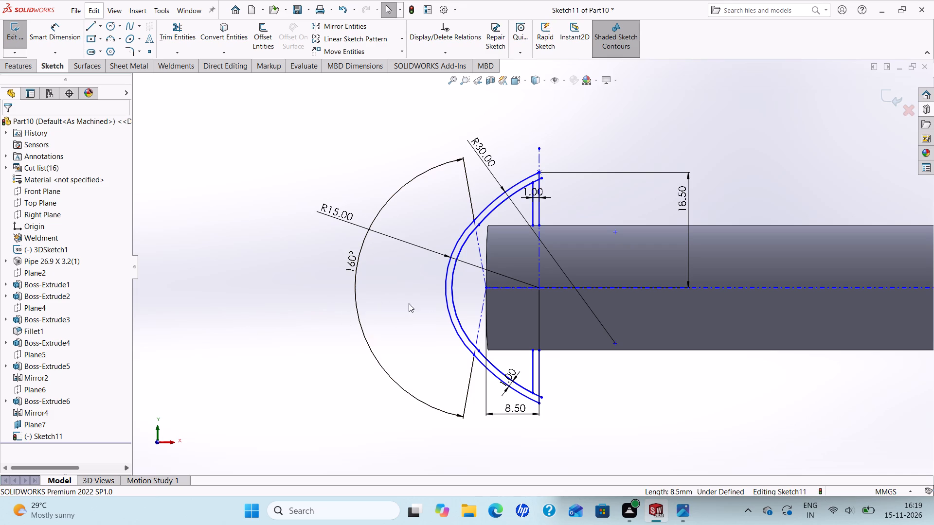
Sketch a horizontal centerline about 20.5 mm long from the centre point inside the pipe outward past the arcs.
click(100, 28)
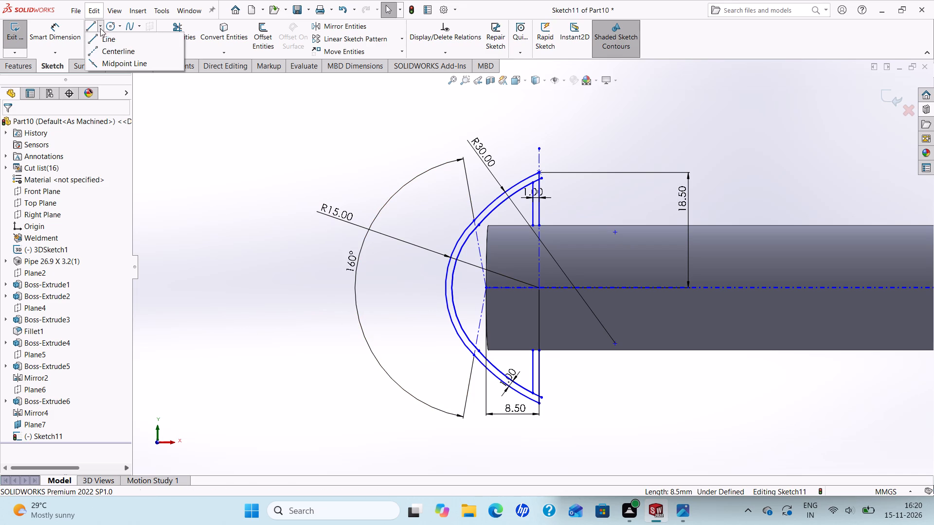
click(106, 50)
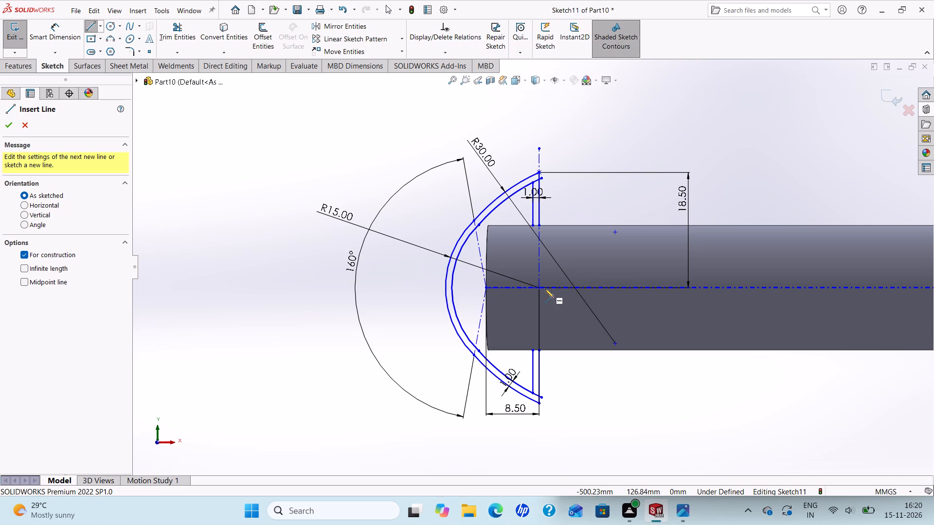
click(539, 288)
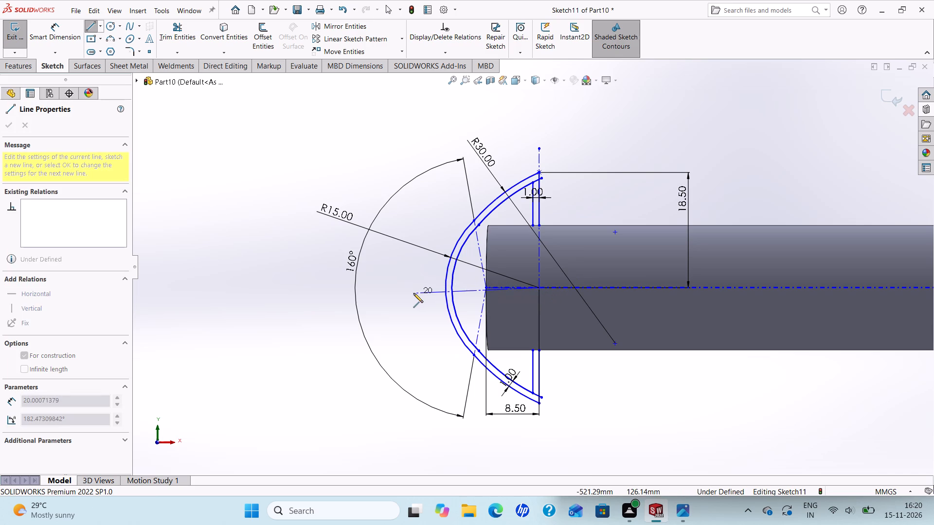
click(411, 290)
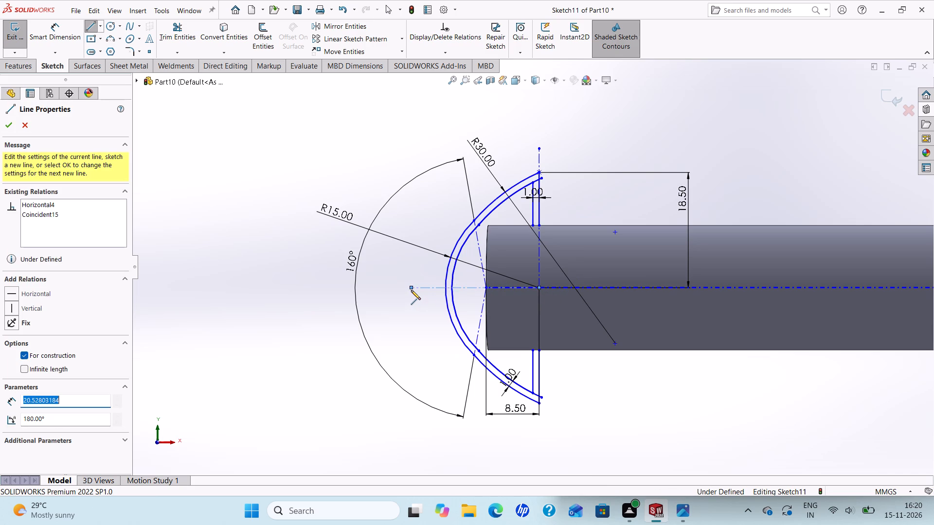
right_click(411, 290)
click(434, 294)
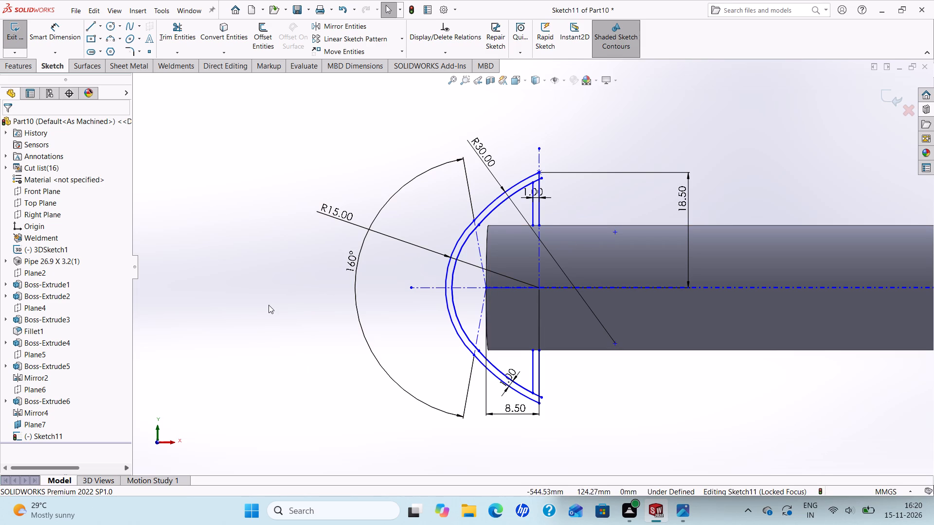
Delete the two inner offset vertical lines, one below the pipe and one above it.
click(533, 362)
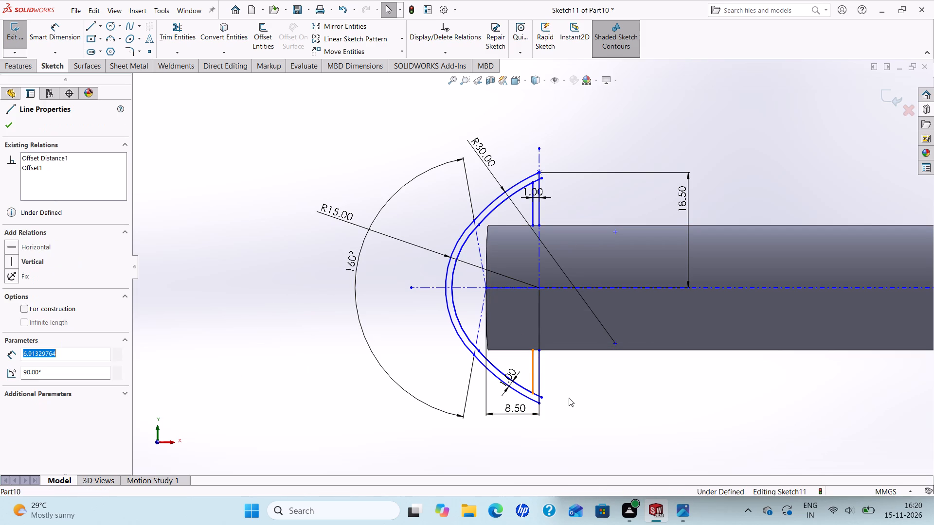
key(Delete)
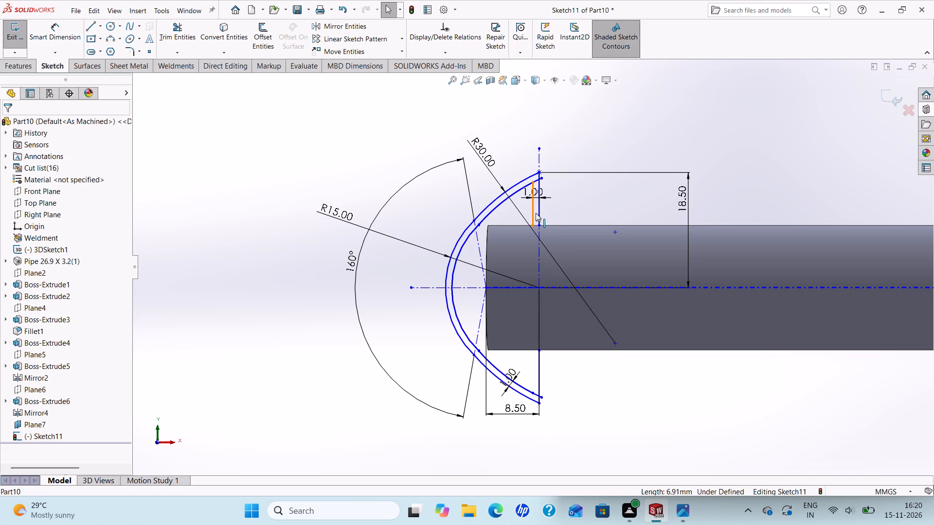
click(535, 210)
key(Delete)
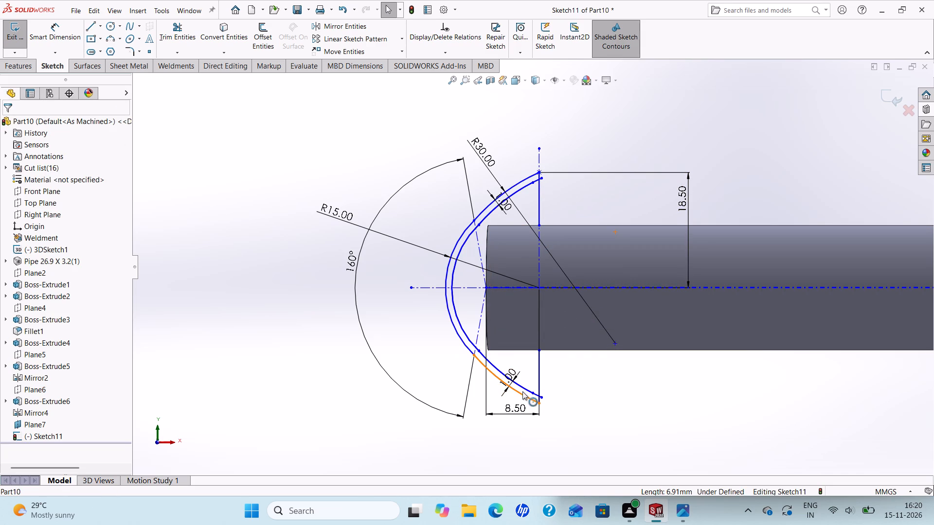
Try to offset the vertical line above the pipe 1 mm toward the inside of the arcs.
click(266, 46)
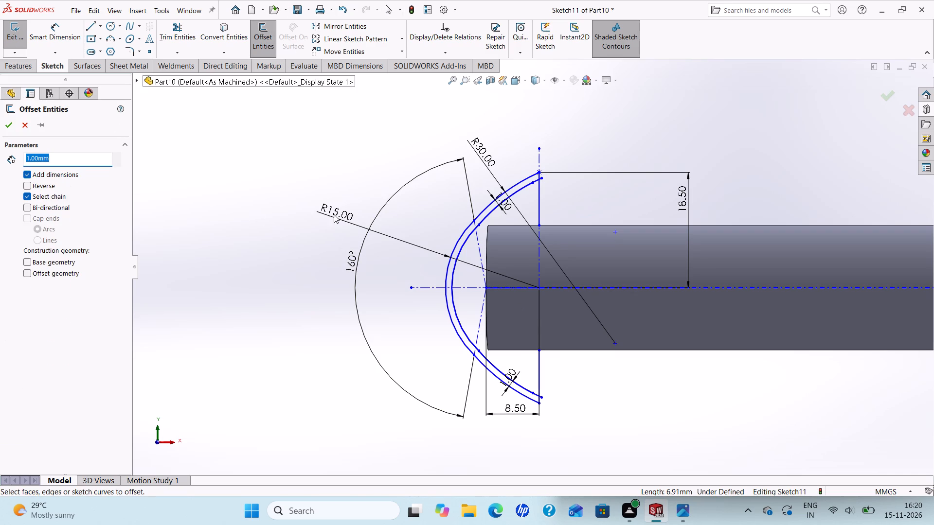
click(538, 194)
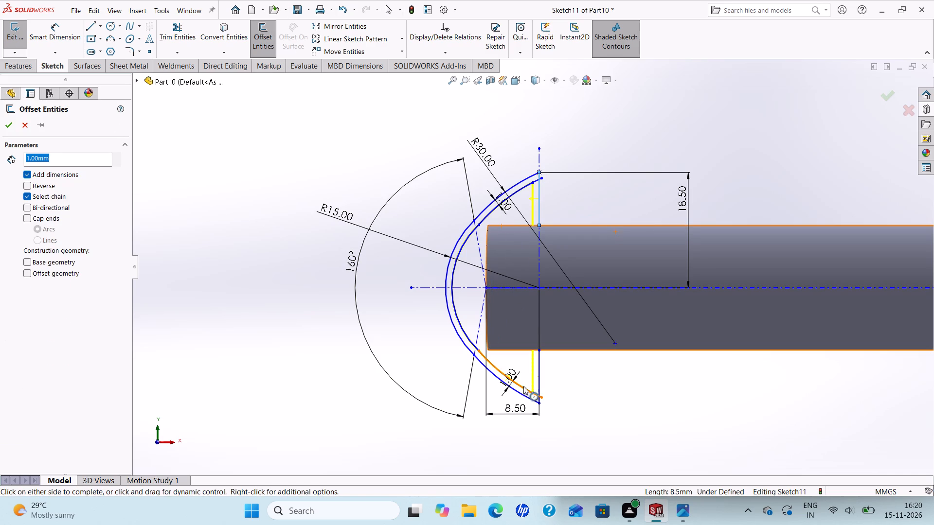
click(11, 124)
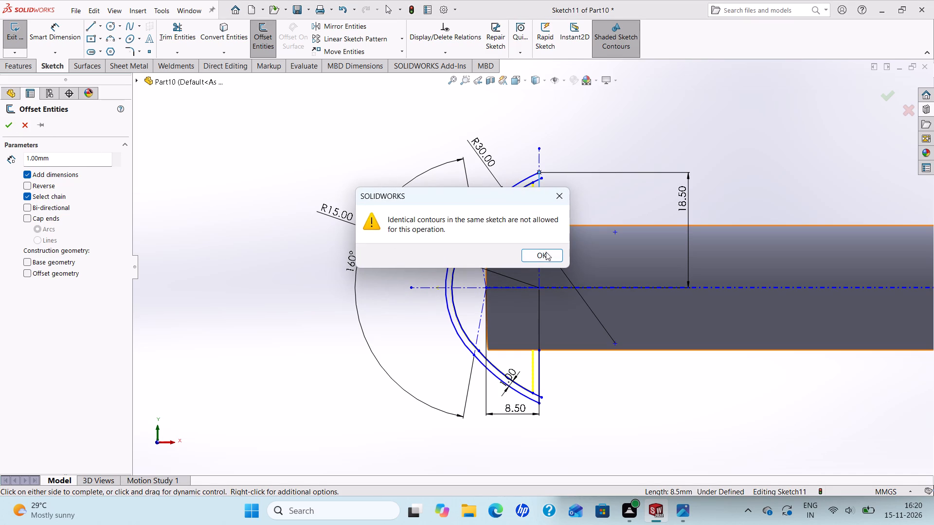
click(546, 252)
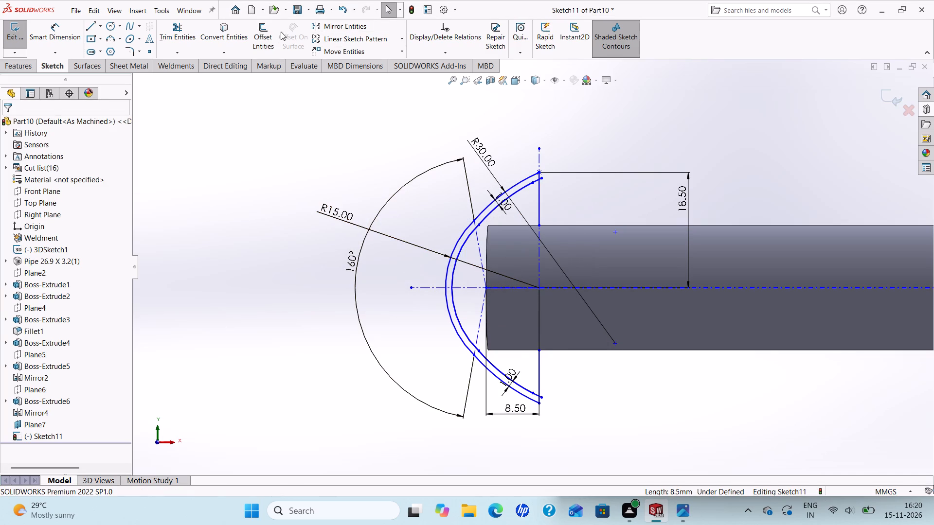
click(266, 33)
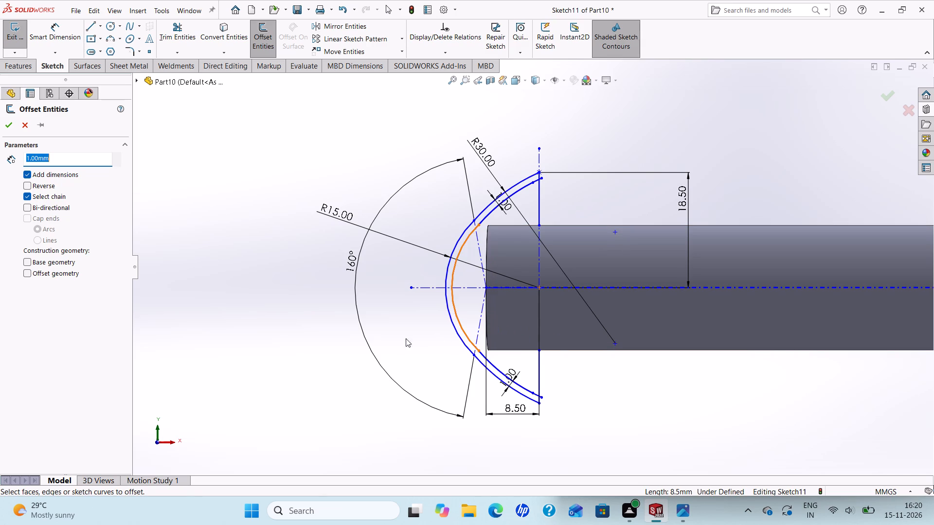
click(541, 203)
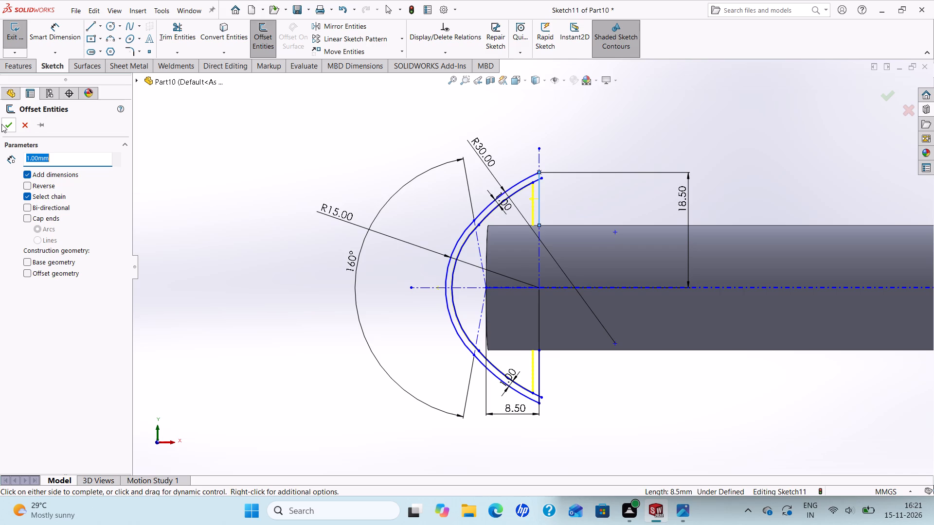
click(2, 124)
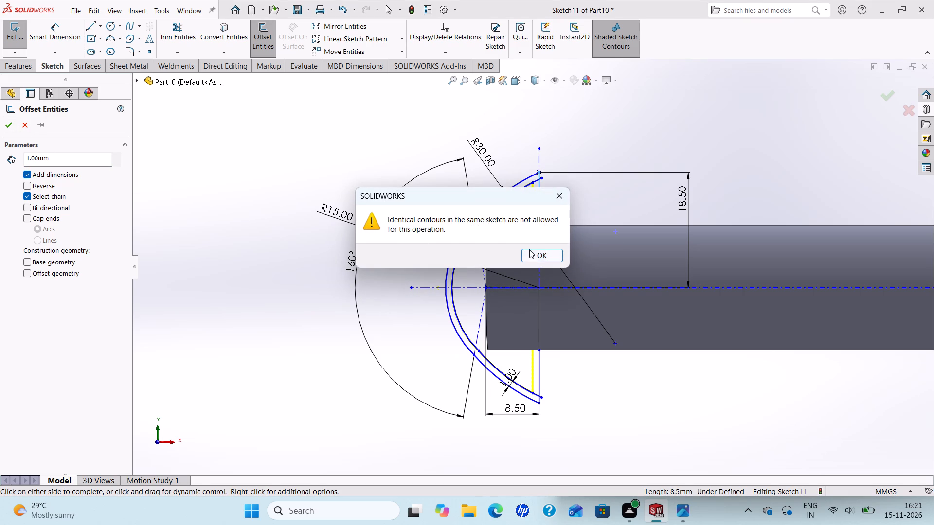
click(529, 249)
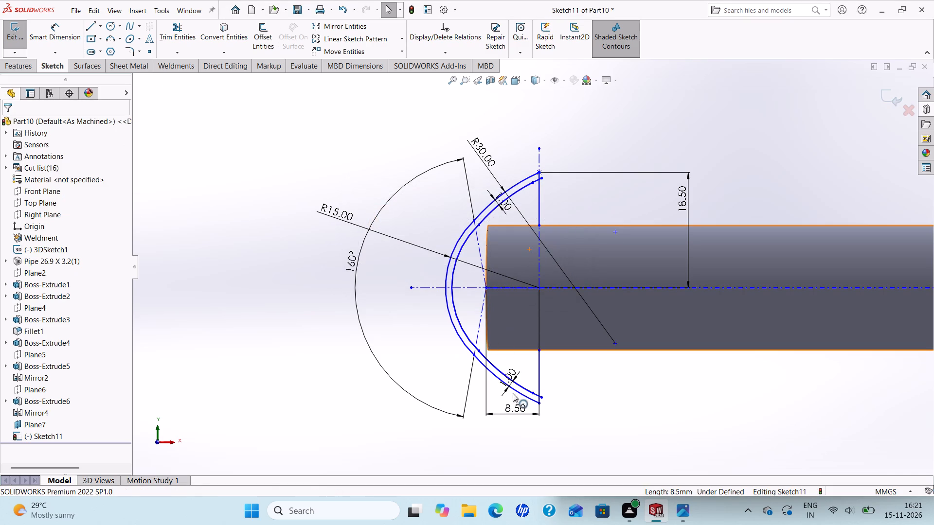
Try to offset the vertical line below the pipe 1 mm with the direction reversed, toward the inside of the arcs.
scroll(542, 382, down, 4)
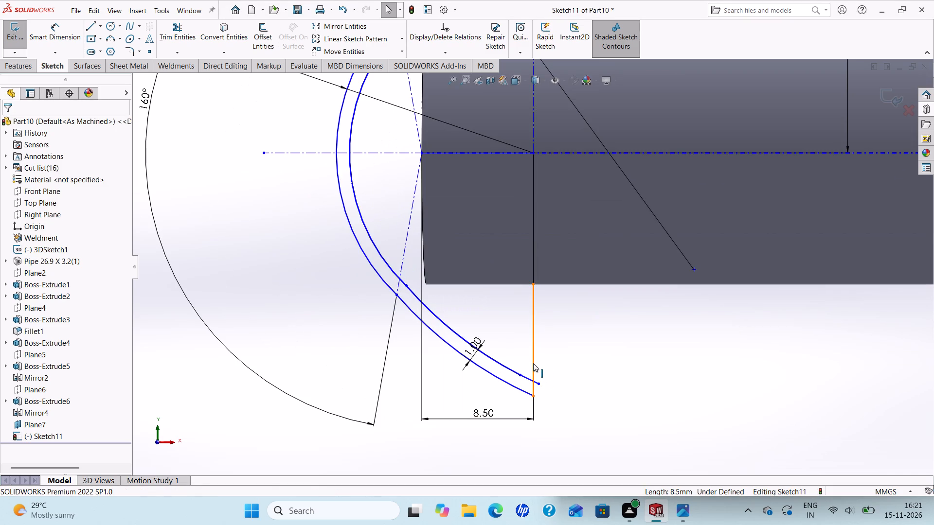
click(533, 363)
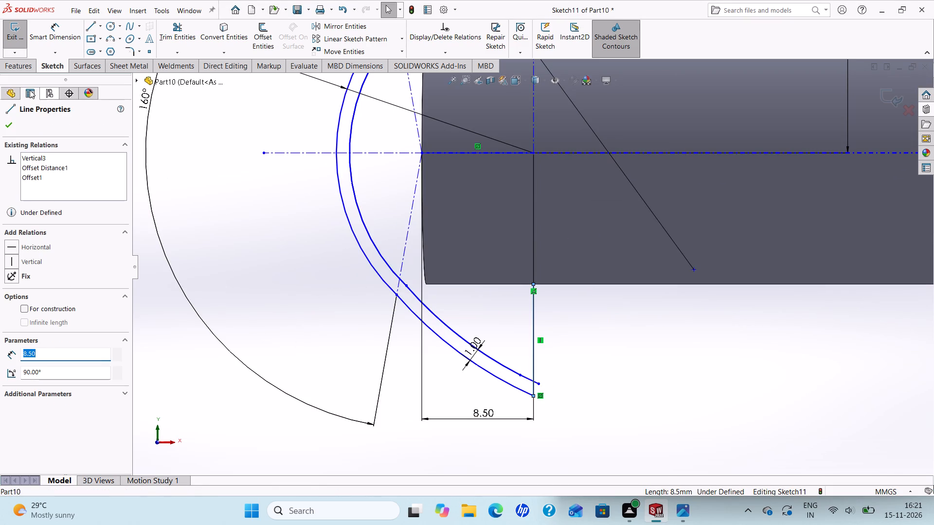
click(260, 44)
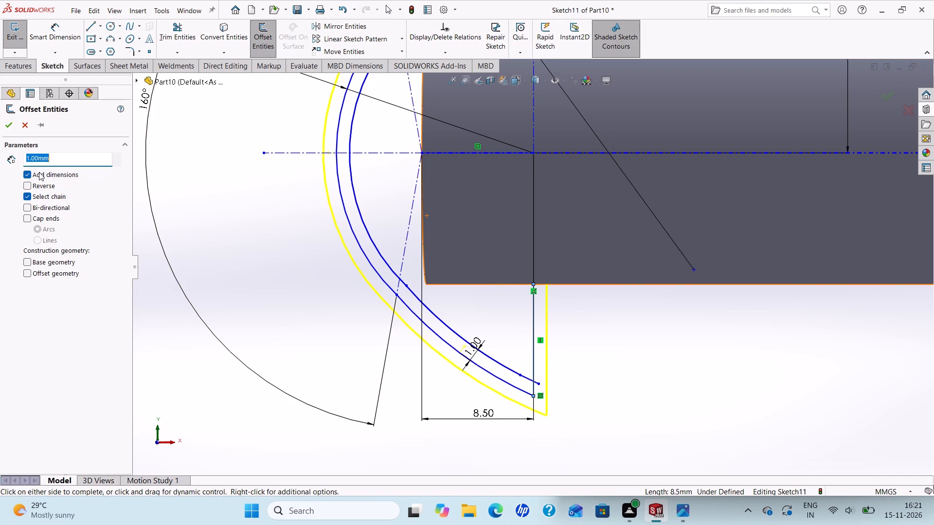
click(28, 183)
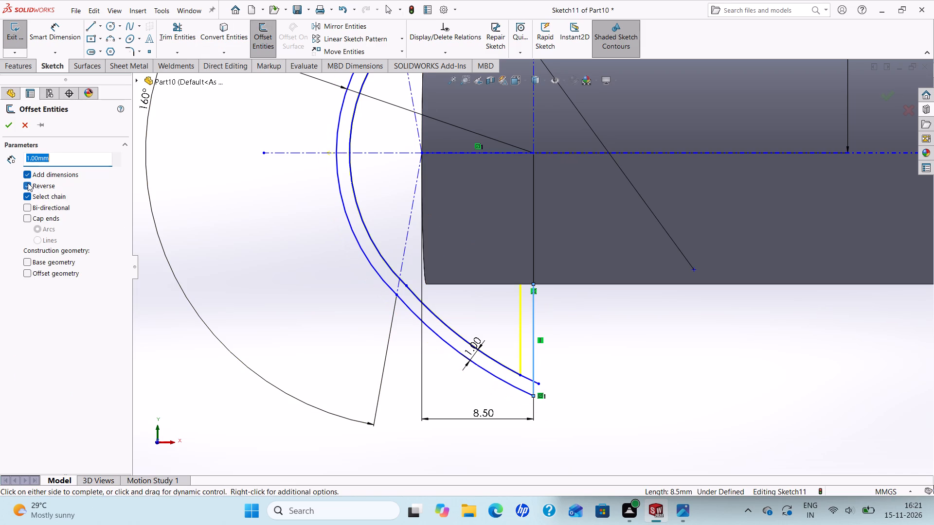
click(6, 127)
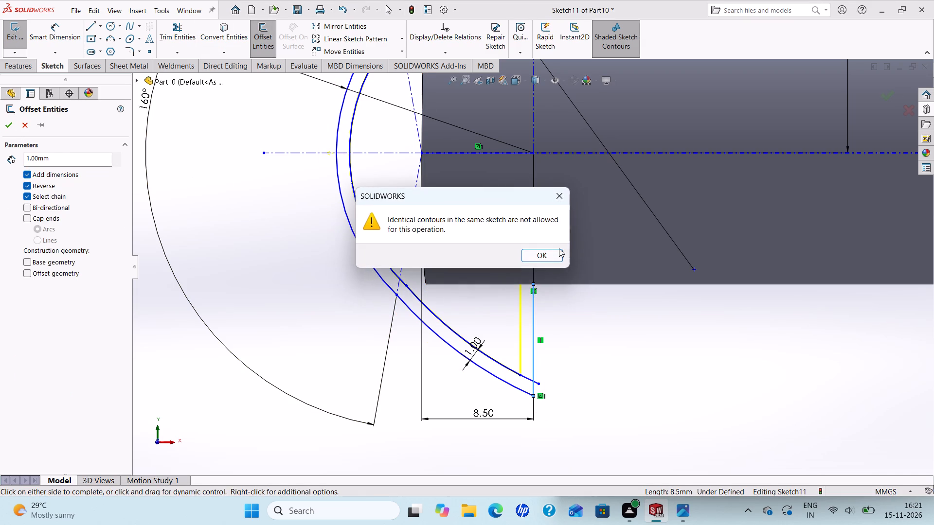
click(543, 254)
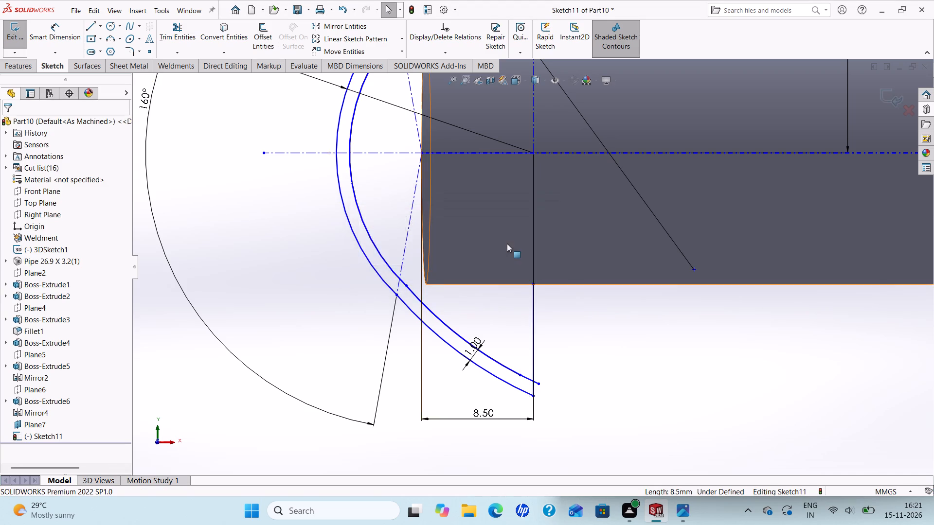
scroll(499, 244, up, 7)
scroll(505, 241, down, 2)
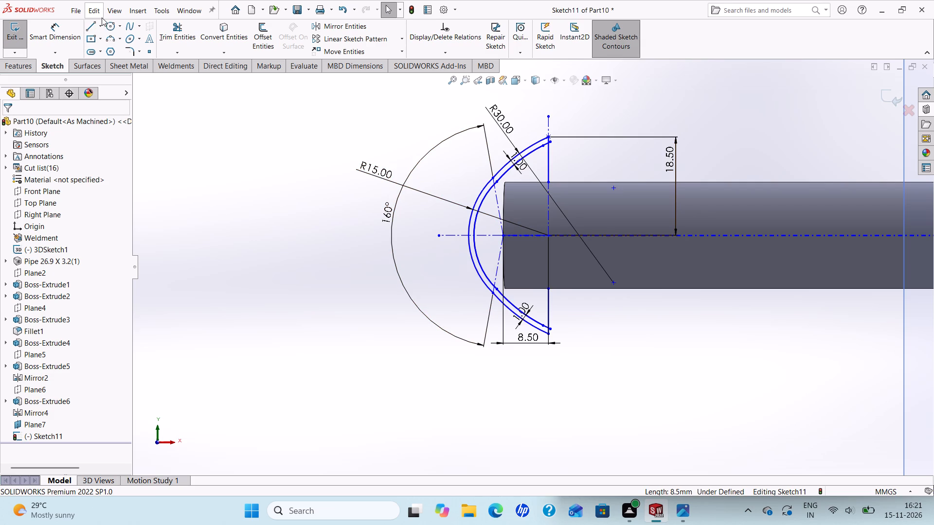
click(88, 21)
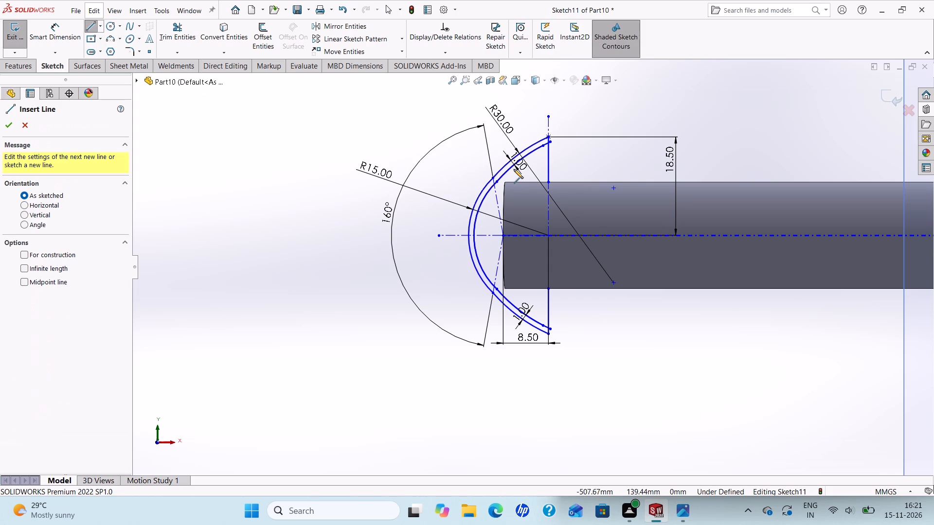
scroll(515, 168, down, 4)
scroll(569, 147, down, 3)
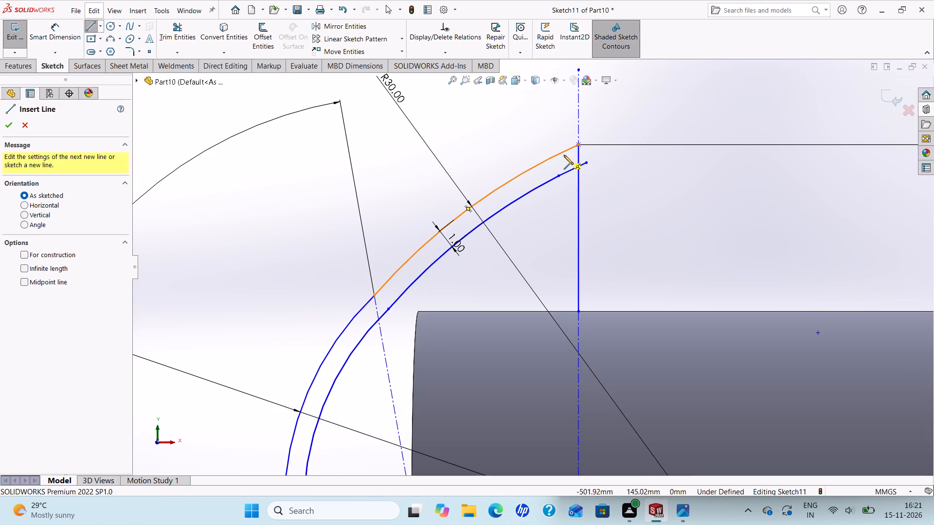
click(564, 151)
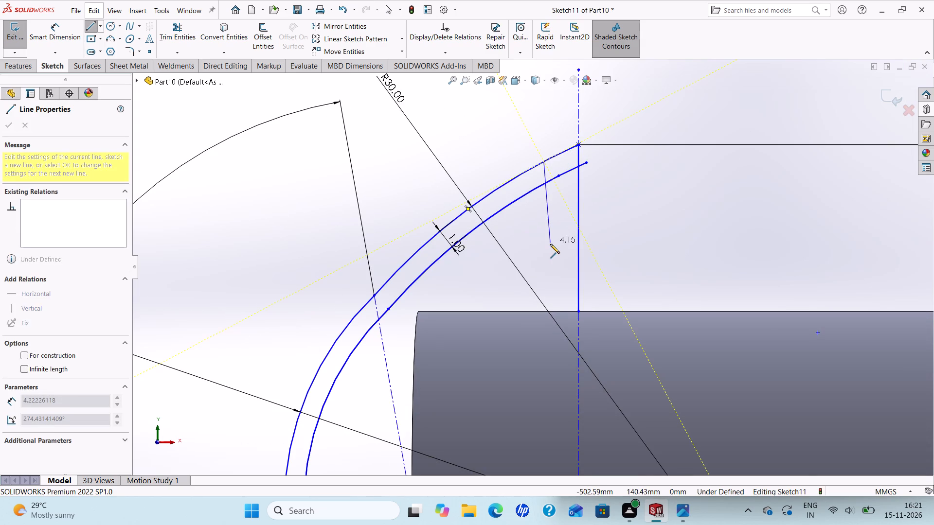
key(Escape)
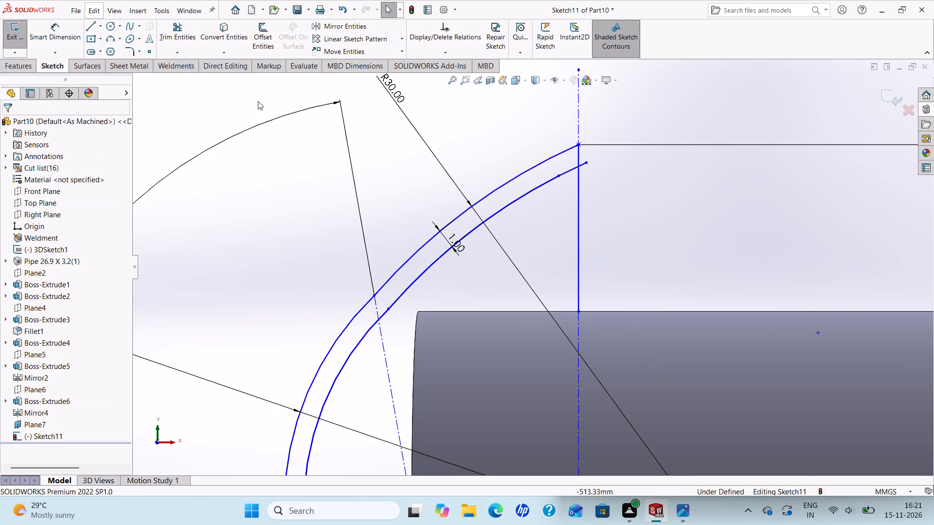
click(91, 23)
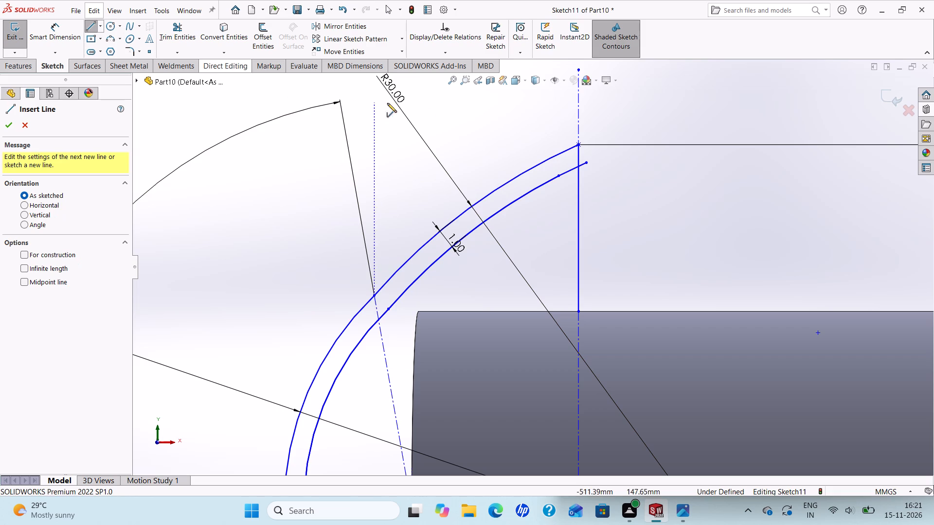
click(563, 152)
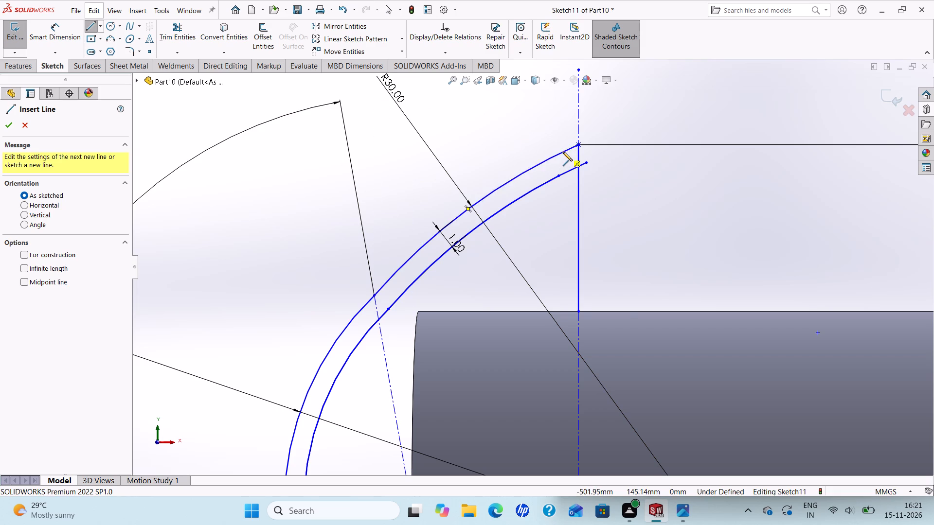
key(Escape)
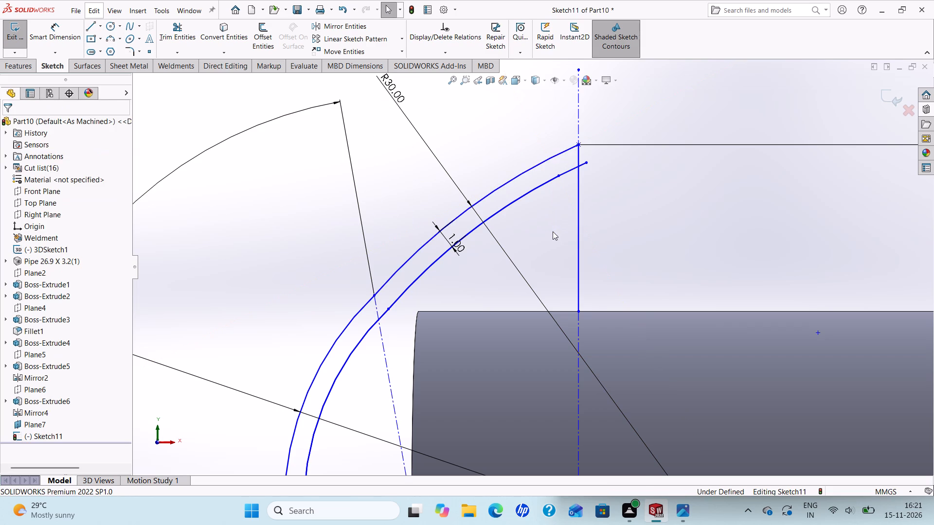
Sketch a vertical line about 8 mm long from the pipe's top edge through the inner arc's offset endpoint up to the outer arc.
click(94, 24)
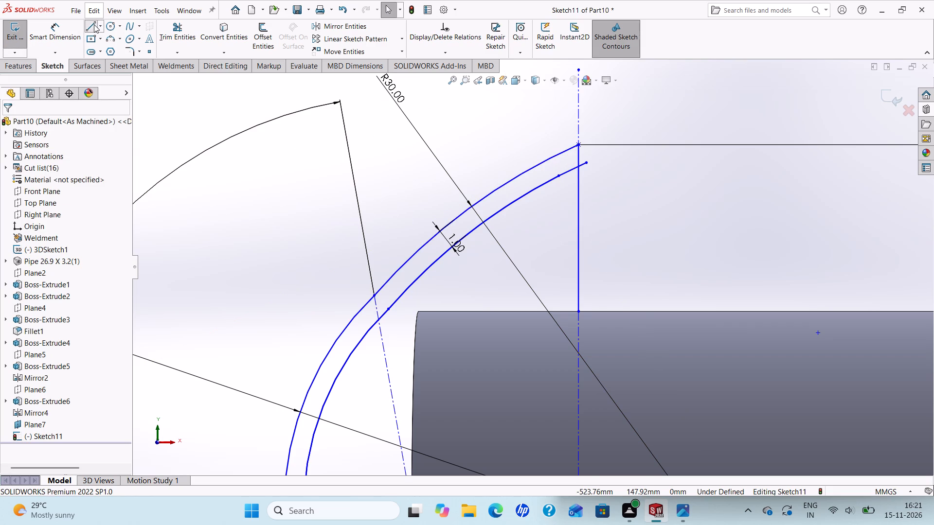
click(558, 310)
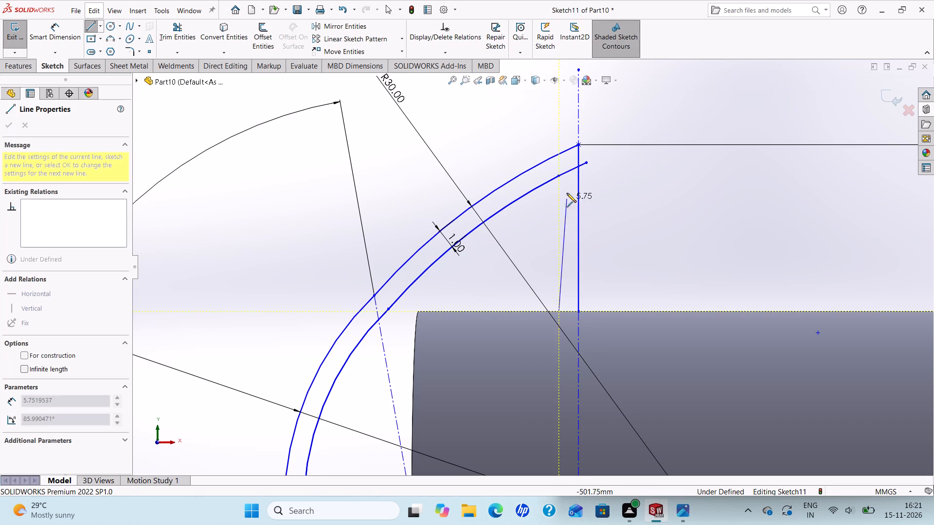
click(557, 154)
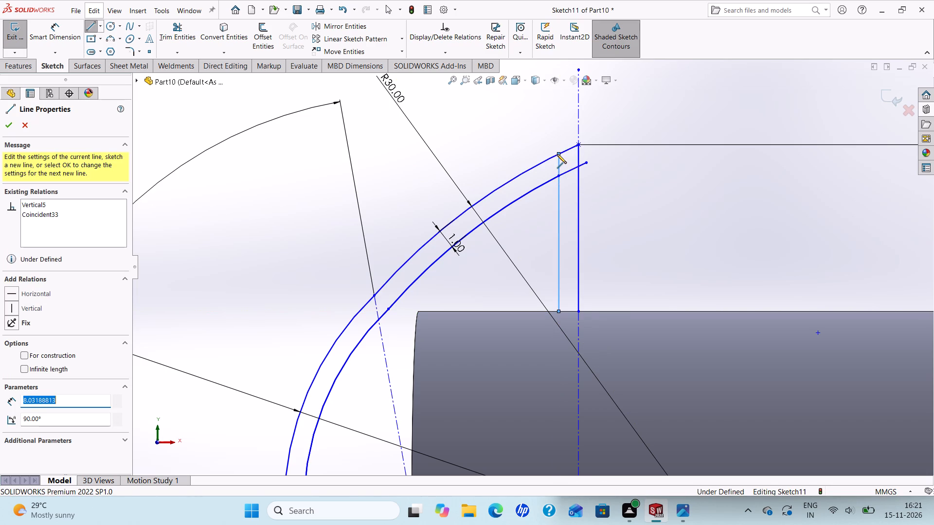
right_click(557, 154)
click(572, 159)
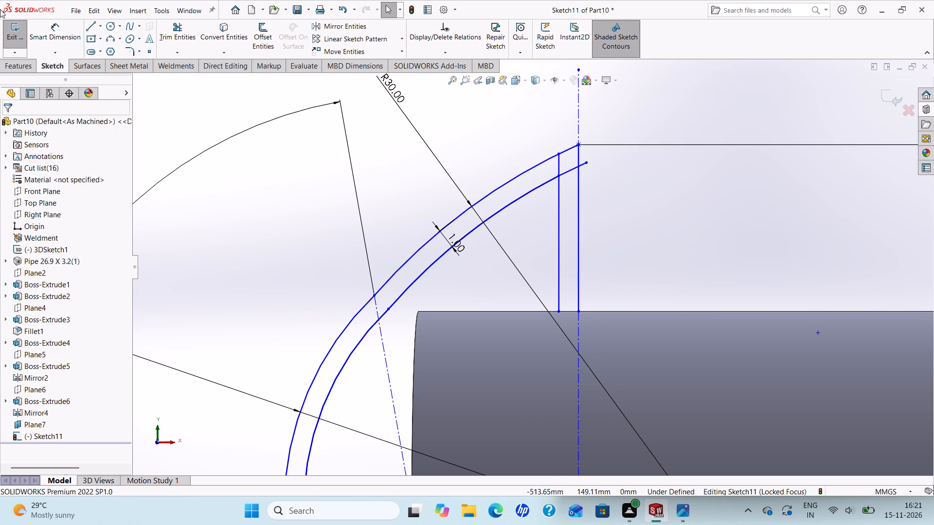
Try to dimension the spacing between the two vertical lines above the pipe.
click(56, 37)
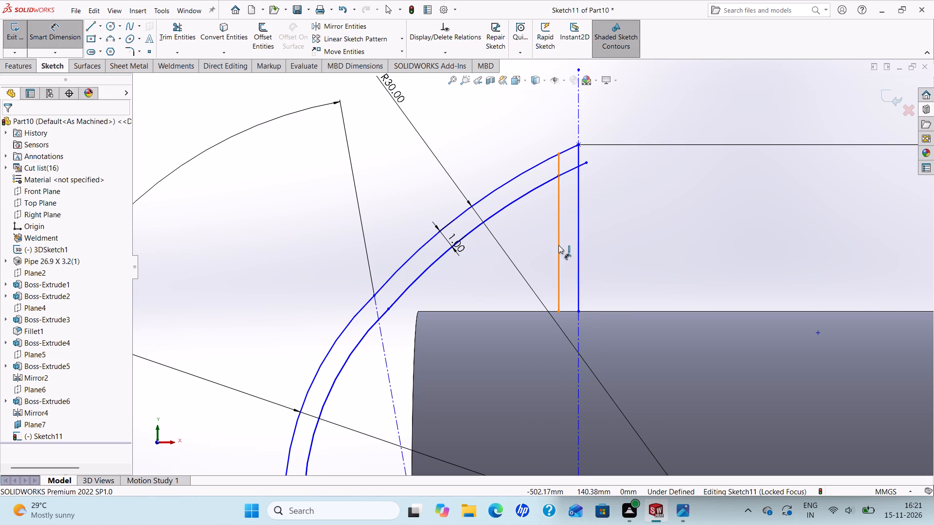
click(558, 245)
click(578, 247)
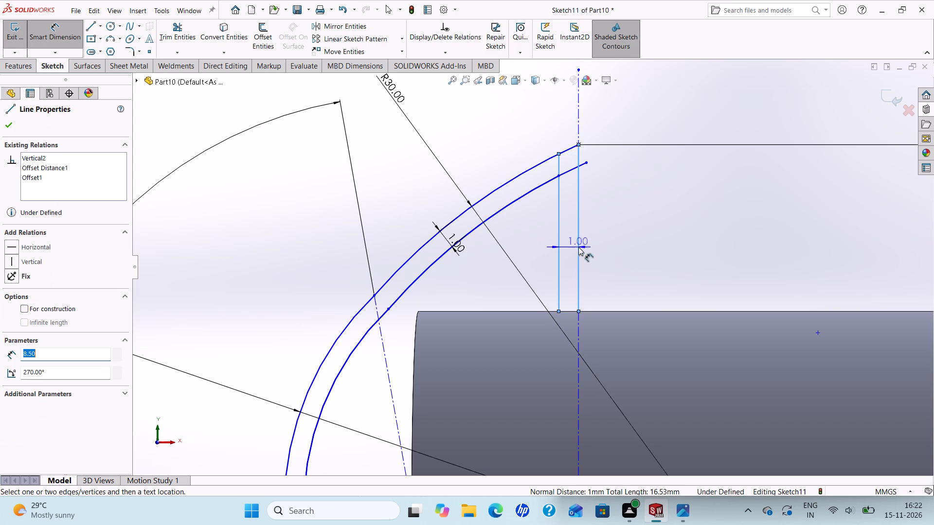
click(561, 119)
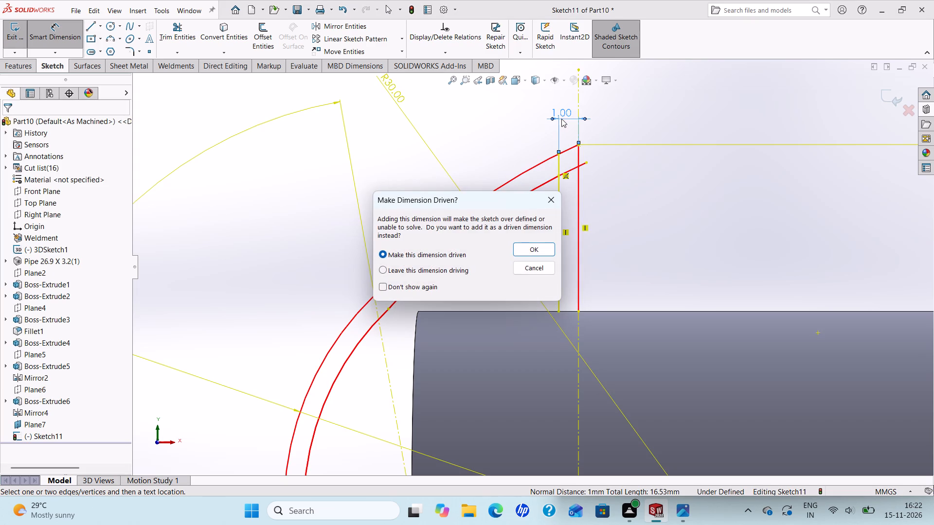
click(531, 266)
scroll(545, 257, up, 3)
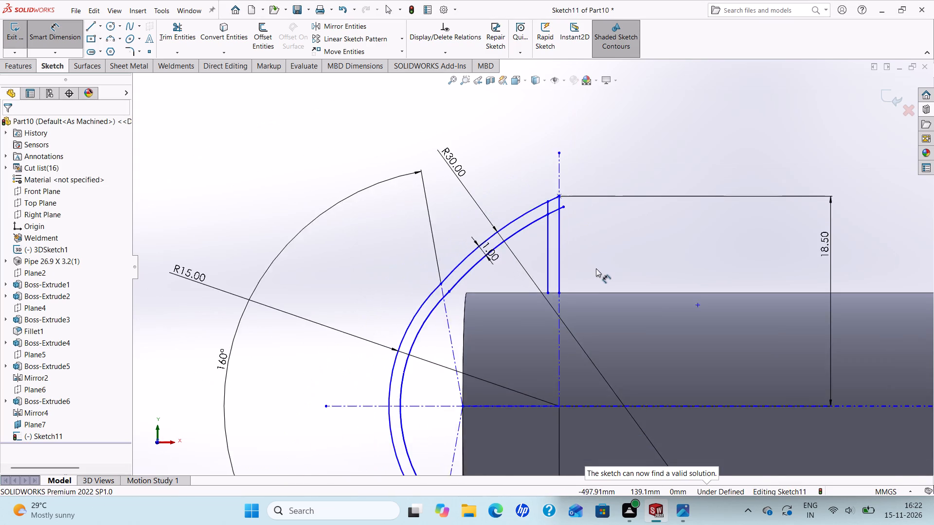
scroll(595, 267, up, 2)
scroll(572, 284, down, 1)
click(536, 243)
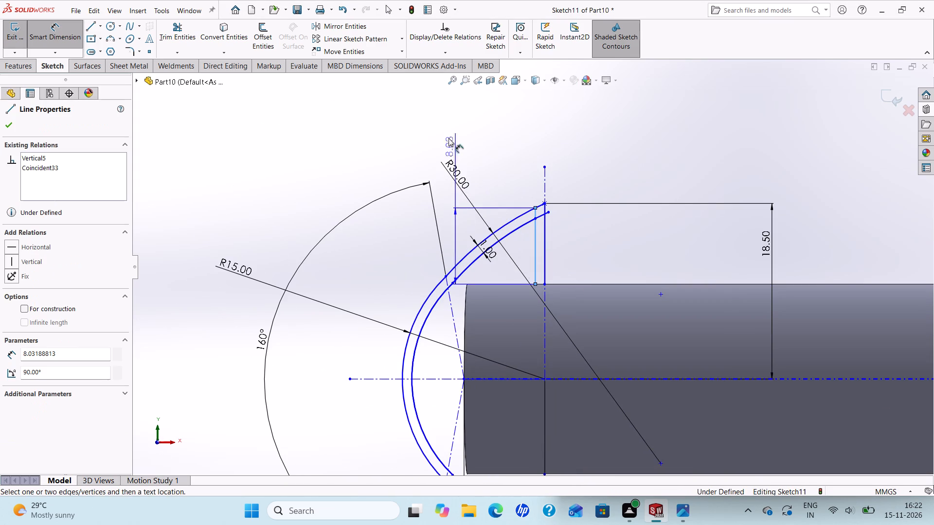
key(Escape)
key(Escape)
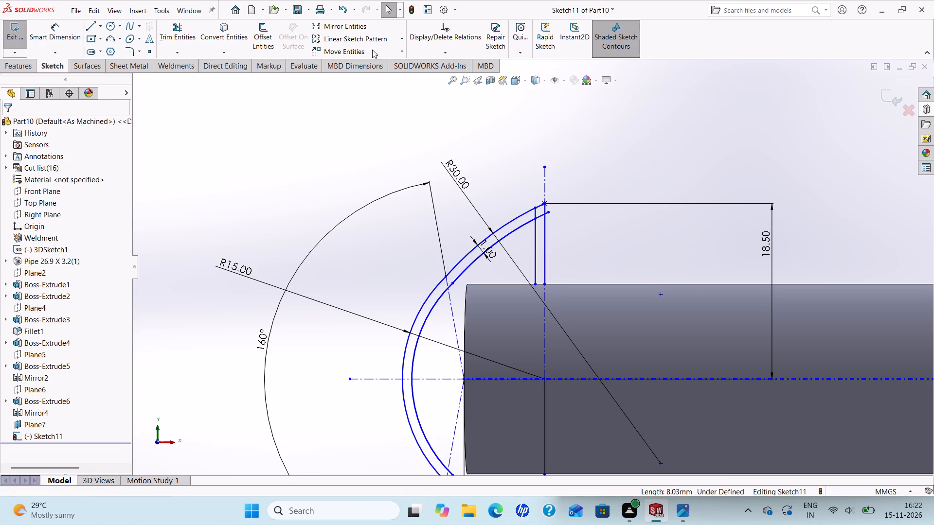
Mirror the inner vertical line above the pipe about the horizontal centreline, keeping the original as a copy.
click(362, 26)
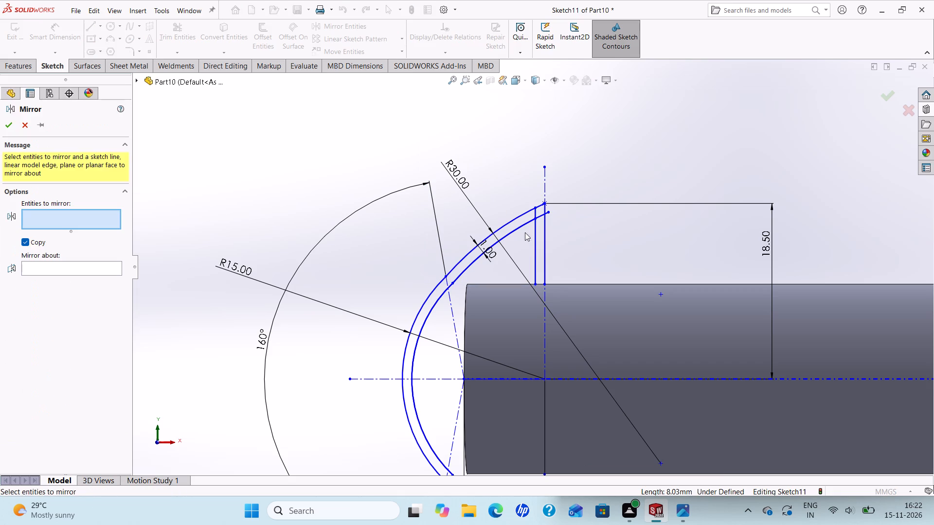
click(536, 244)
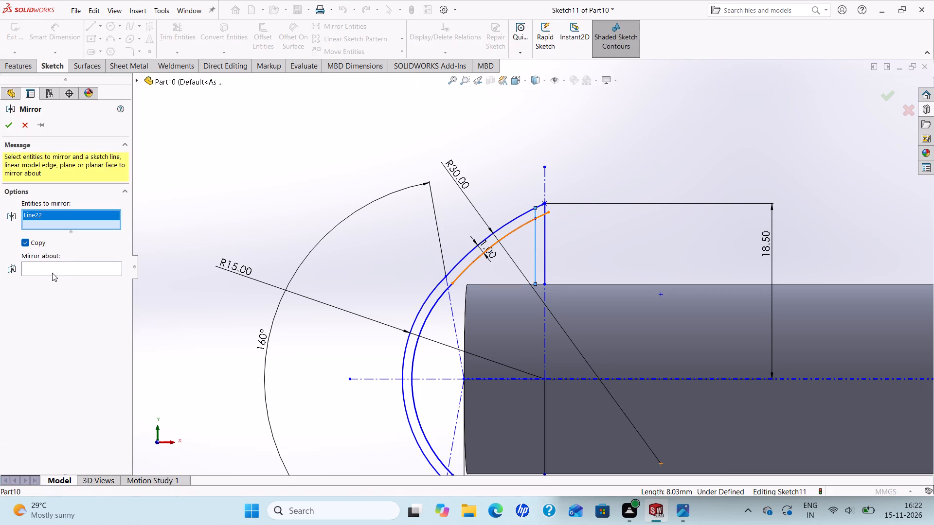
click(53, 271)
click(482, 377)
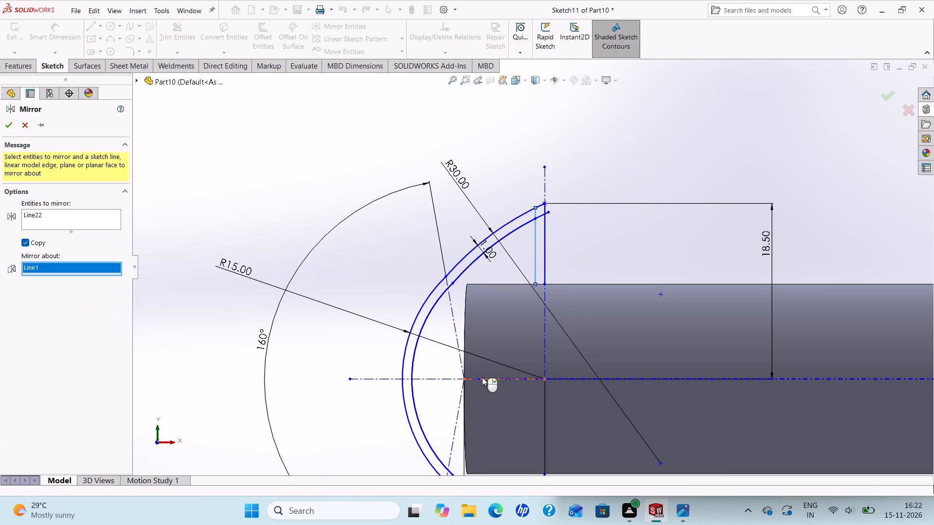
scroll(489, 377, up, 3)
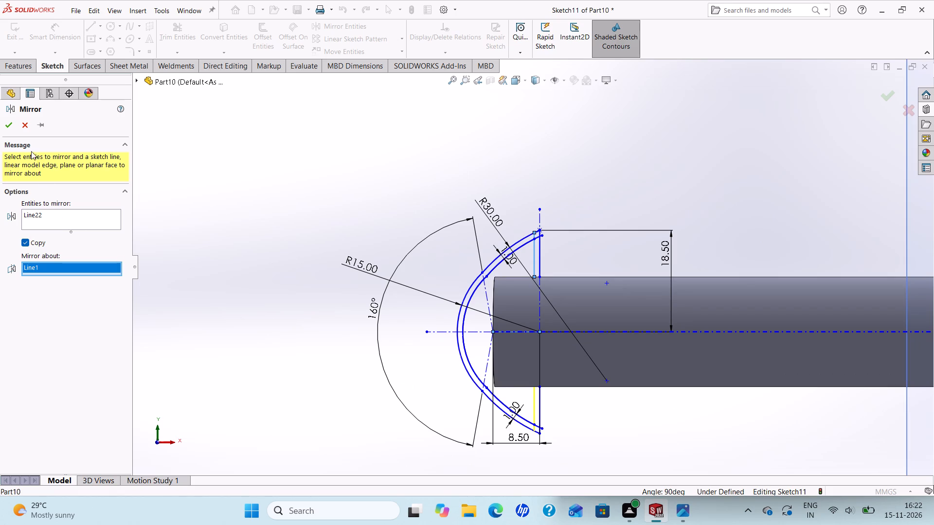
click(12, 124)
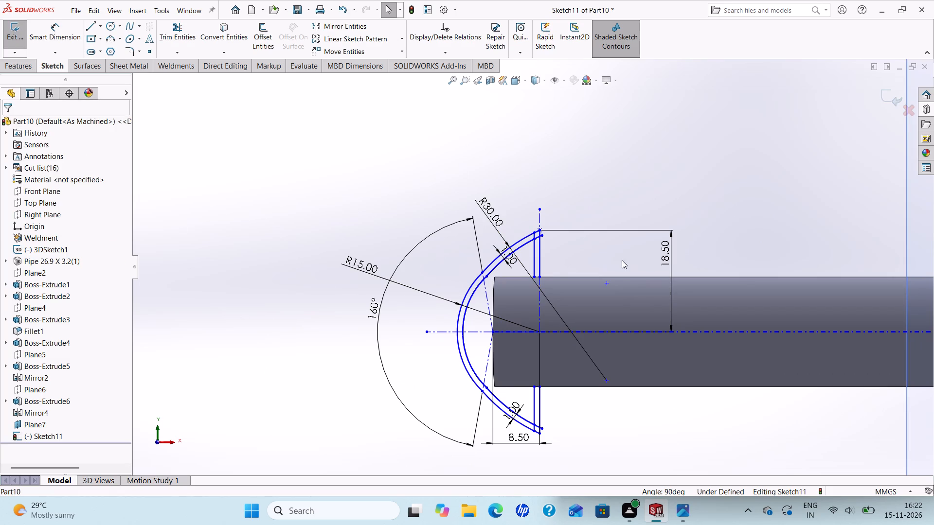
Sketch a horizontal line about 0.86 mm long joining the lower ends of the two vertical lines at the pipe's upper edge.
click(92, 26)
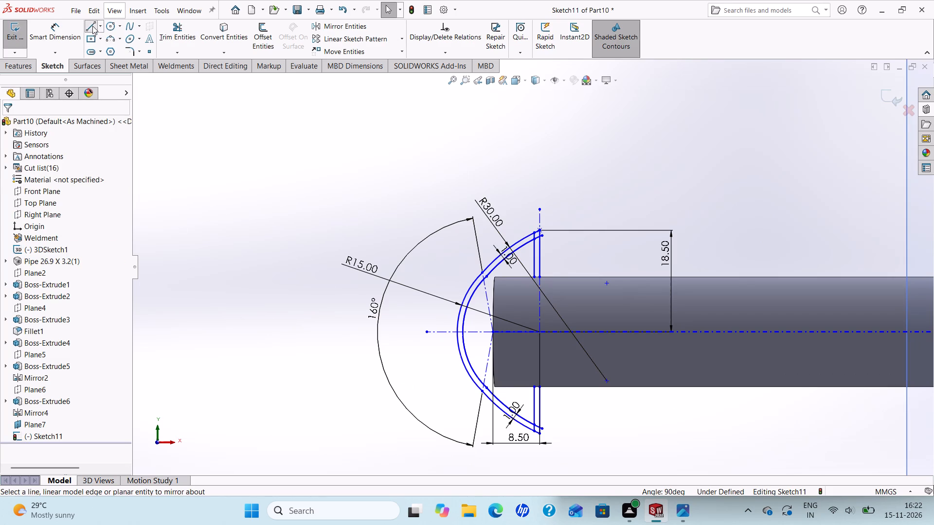
scroll(555, 300, down, 5)
scroll(478, 236, down, 3)
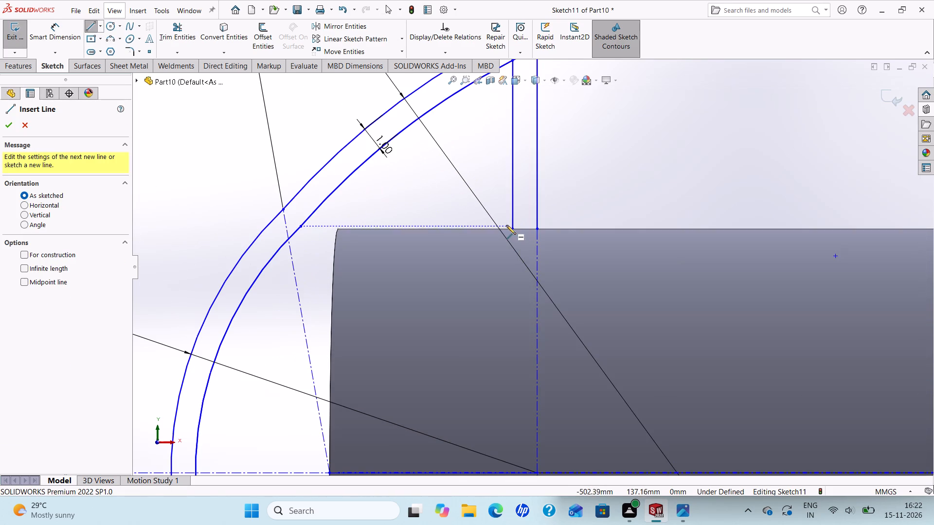
click(511, 227)
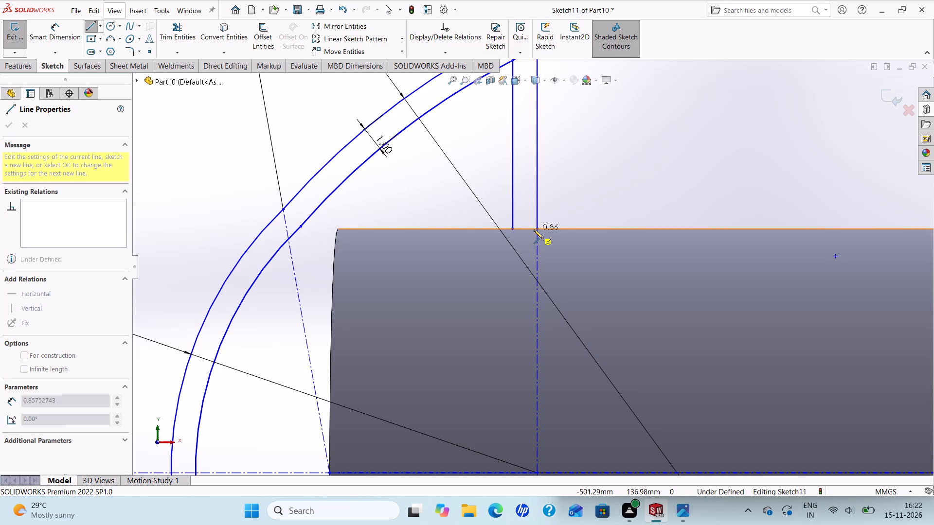
click(538, 228)
right_click(538, 228)
click(557, 237)
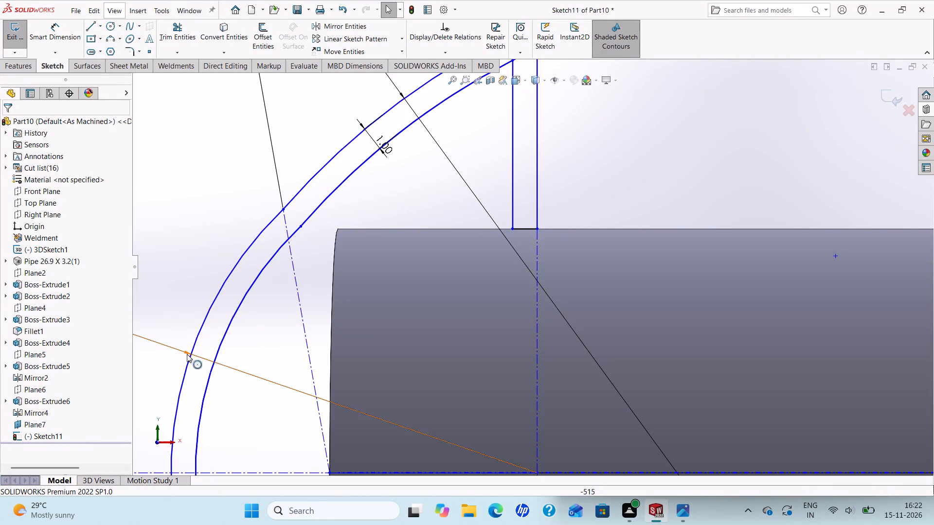
Sketch a horizontal line about 1 mm long on the centreline, joining the outer R15 arc to its inner offset.
click(93, 25)
scroll(177, 255, up, 4)
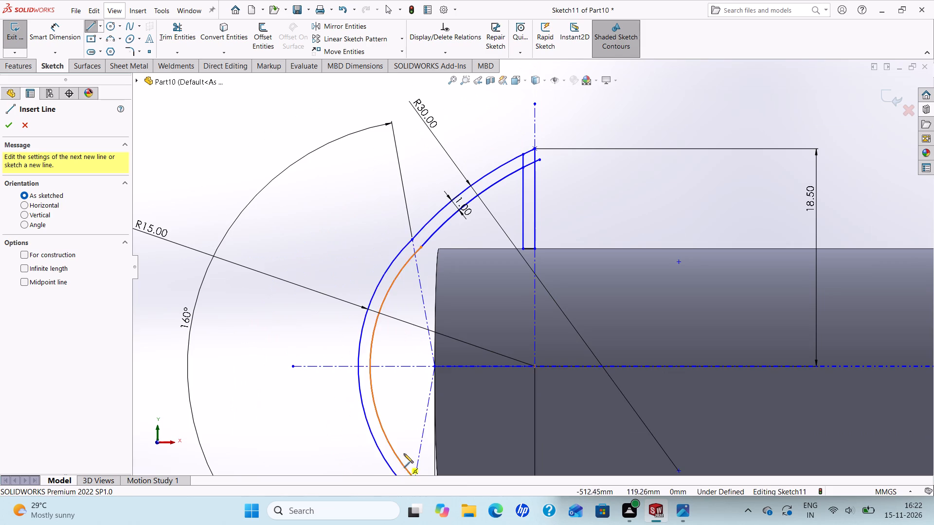
scroll(409, 350, down, 3)
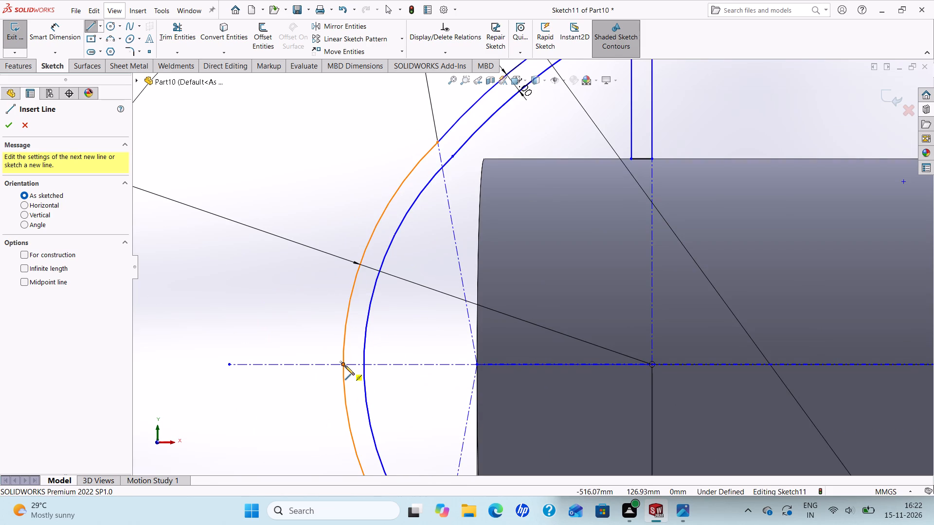
click(345, 365)
click(366, 363)
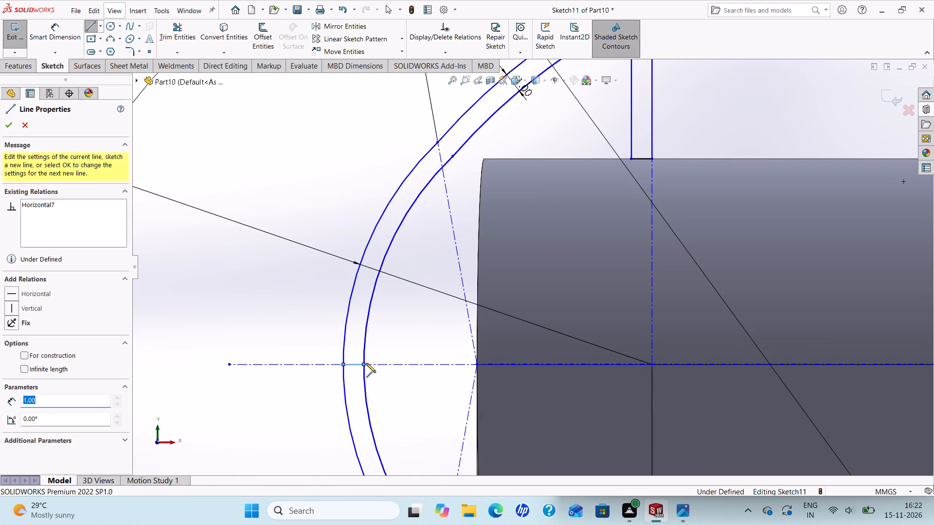
right_click(366, 363)
click(403, 371)
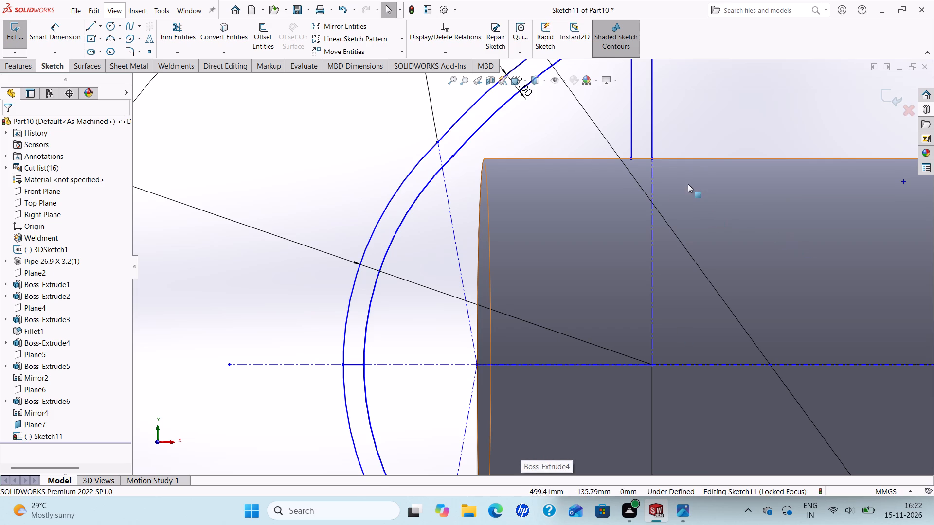
Add a coincident relation between the outer vertical line's lower endpoint and the pipe's upper silhouette edge.
ctrl+click(653, 157)
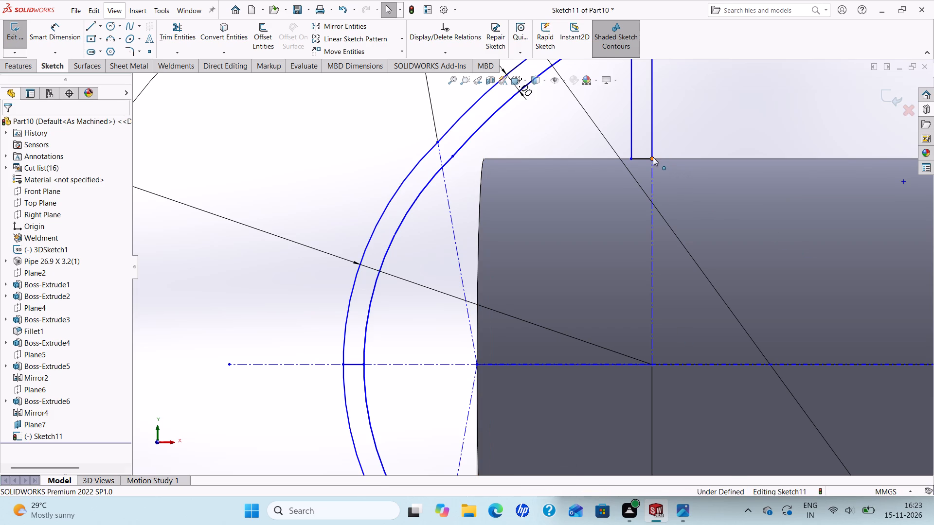
ctrl+click(676, 158)
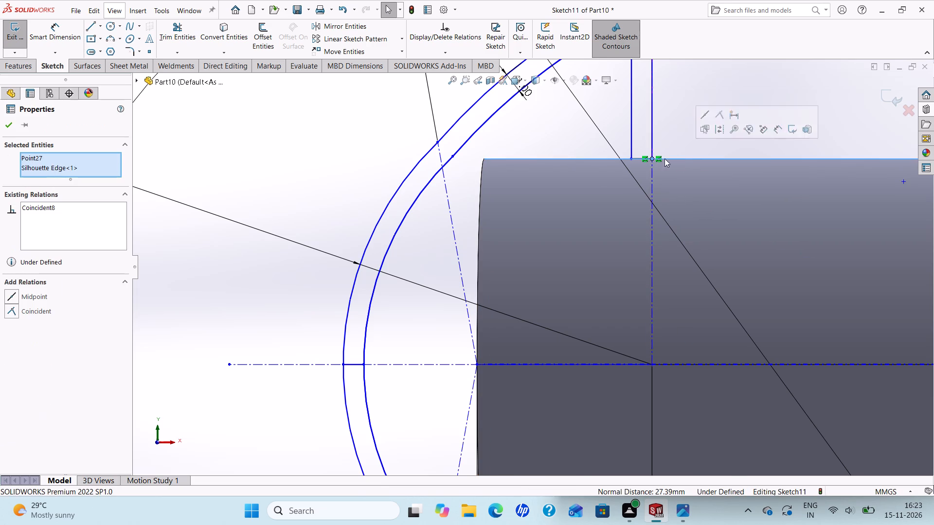
click(16, 311)
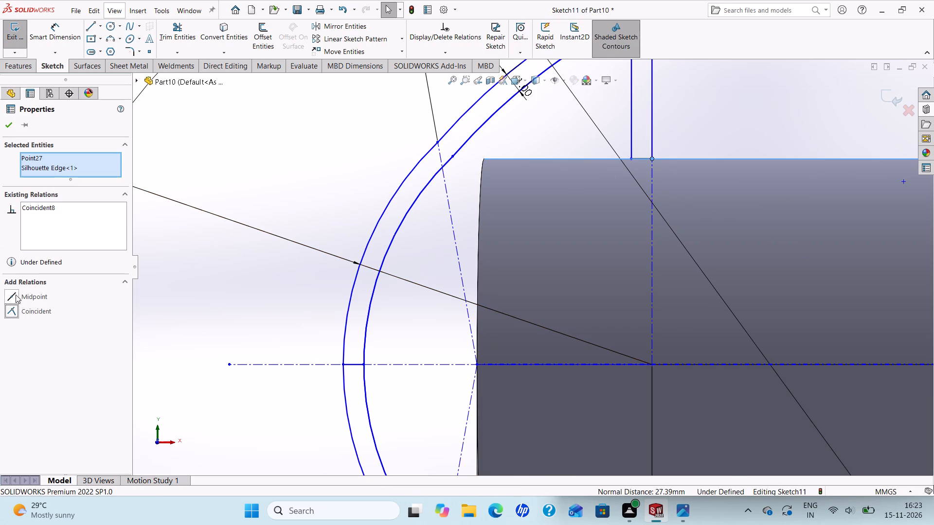
click(8, 126)
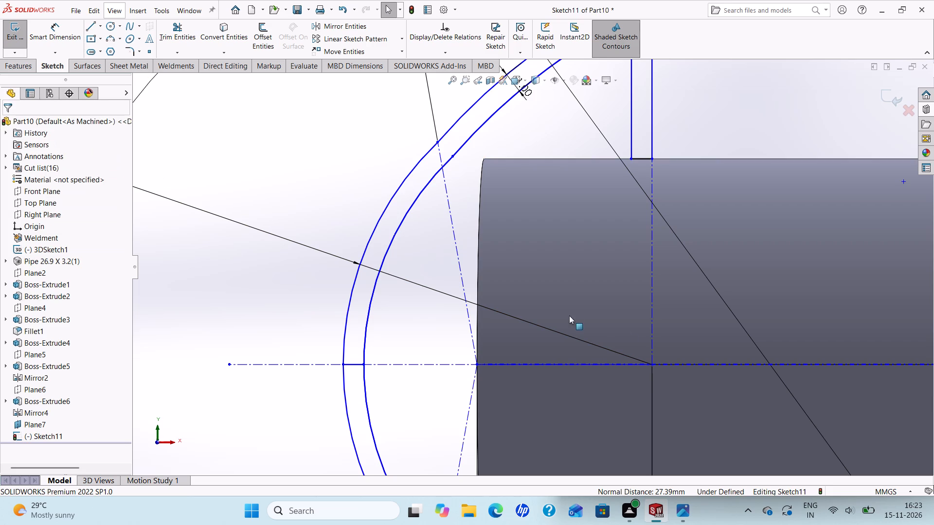
Trim the inner offset of the upper R30 arc back to the inner vertical line above the pipe.
scroll(672, 306, up, 5)
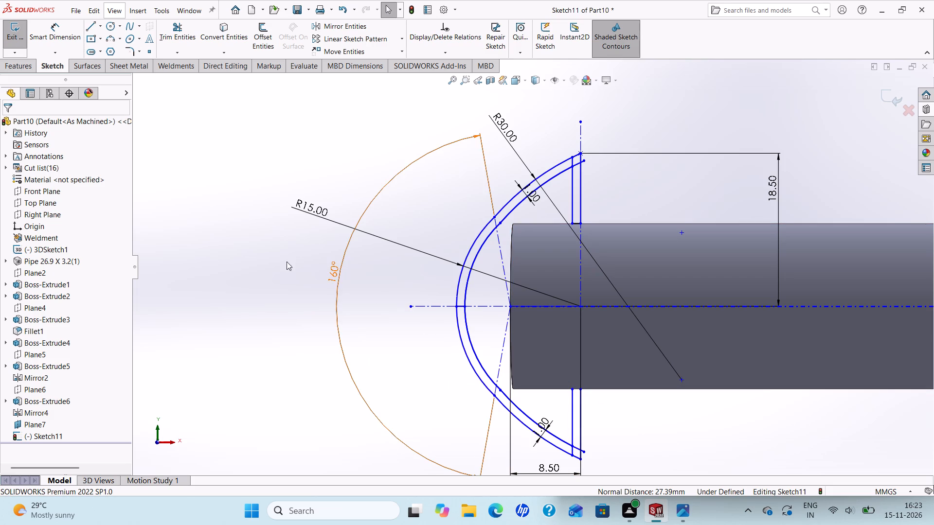
click(180, 33)
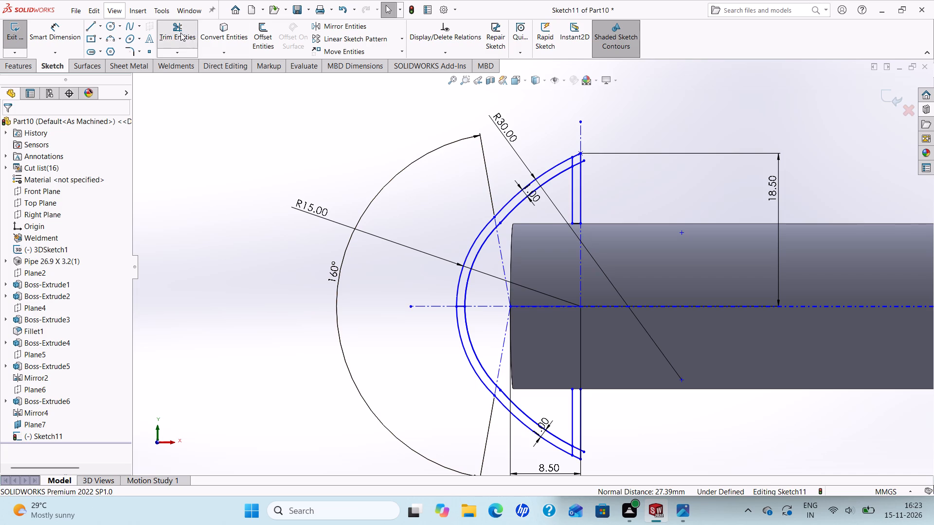
scroll(575, 150, down, 5)
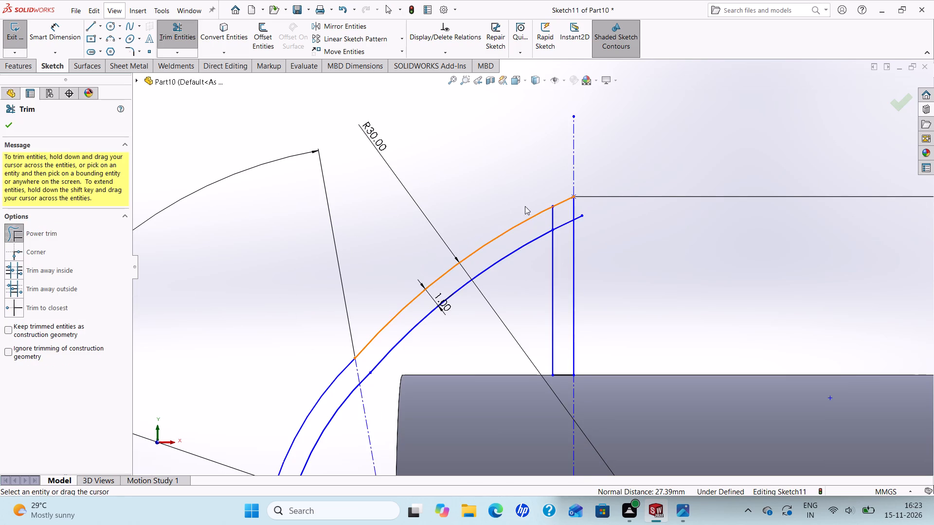
scroll(529, 207, down, 2)
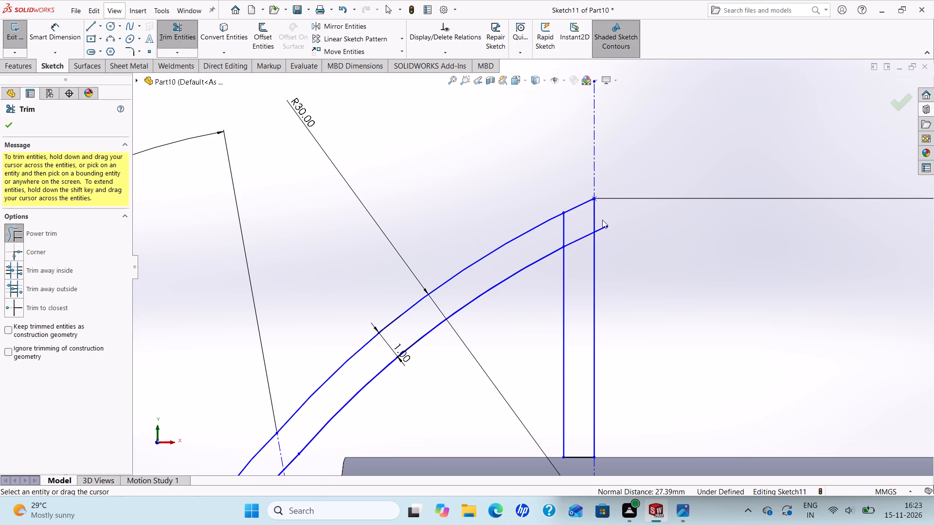
drag(602, 220, 602, 254)
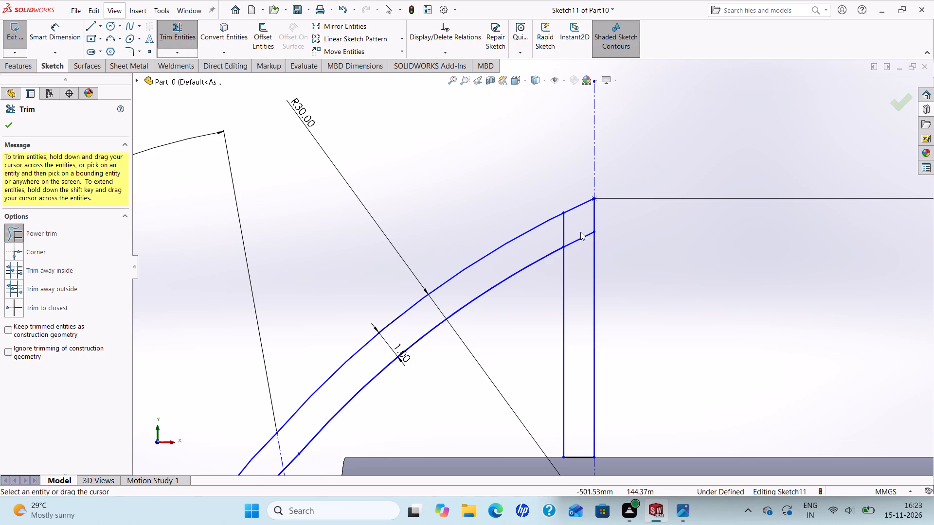
drag(578, 228, 578, 268)
scroll(577, 267, up, 3)
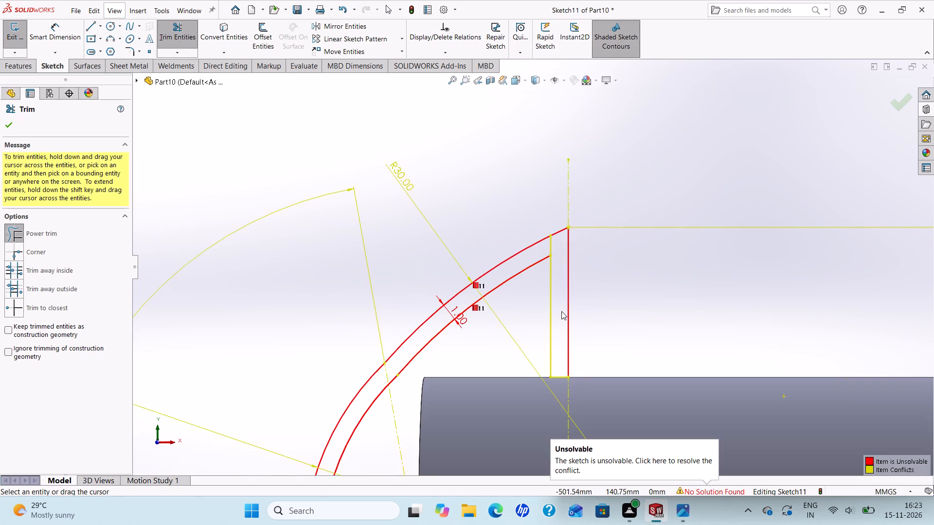
Trim away the inner and outer R15 arcs below the horizontal centreline.
scroll(561, 311, up, 3)
scroll(576, 304, down, 2)
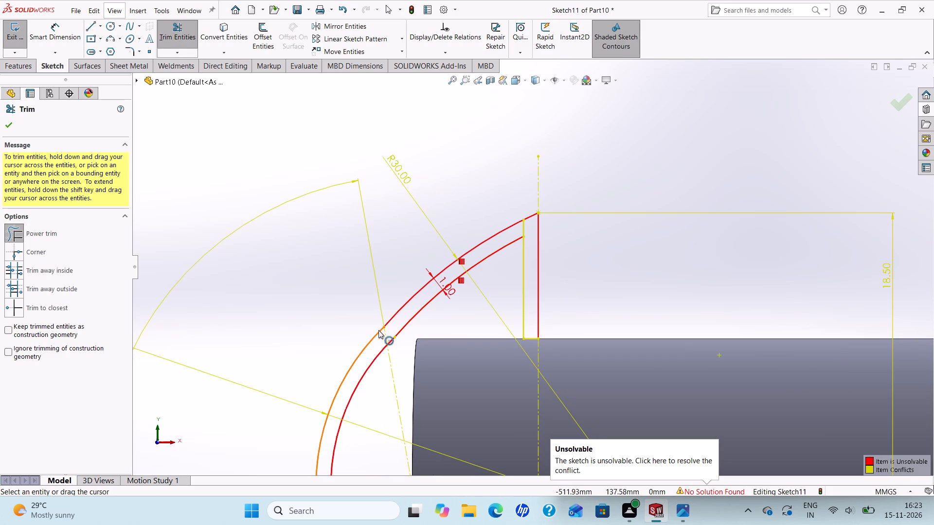
scroll(399, 327, up, 4)
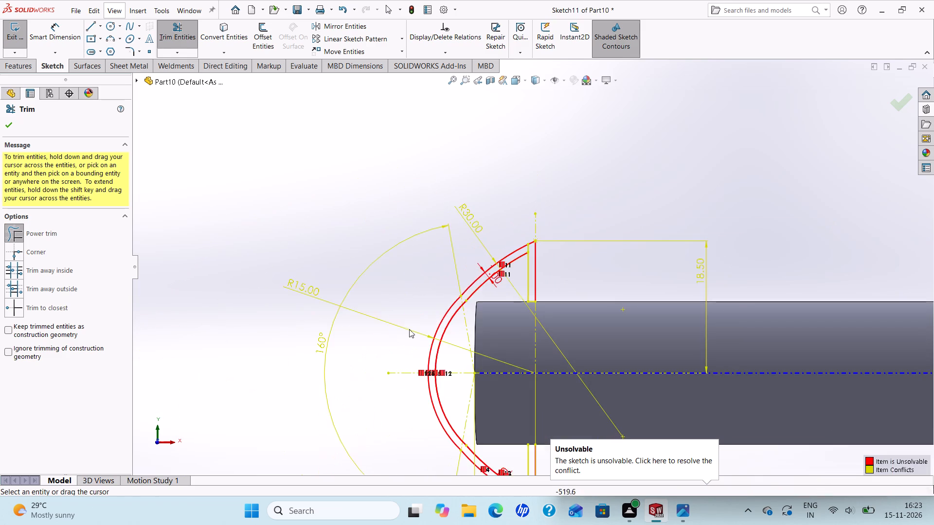
scroll(482, 399, up, 2)
scroll(497, 388, down, 4)
scroll(520, 346, down, 3)
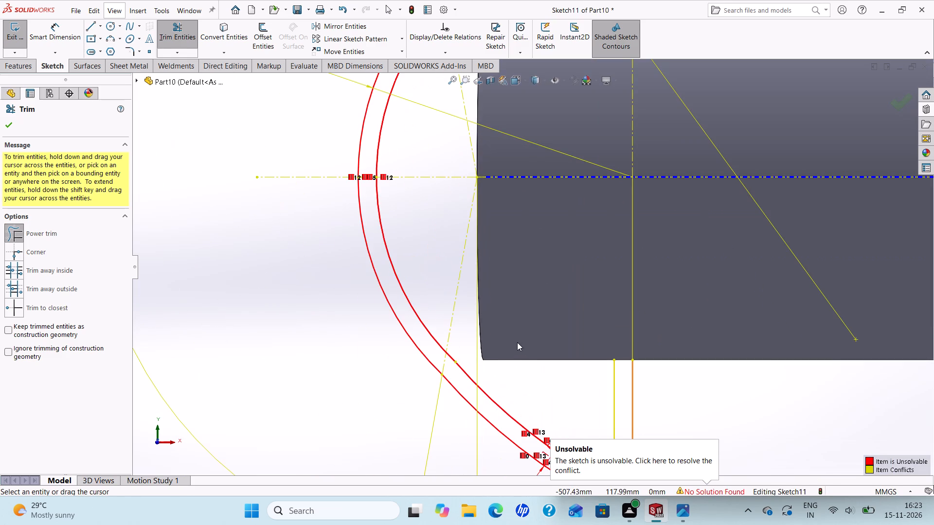
drag(428, 248, 387, 298)
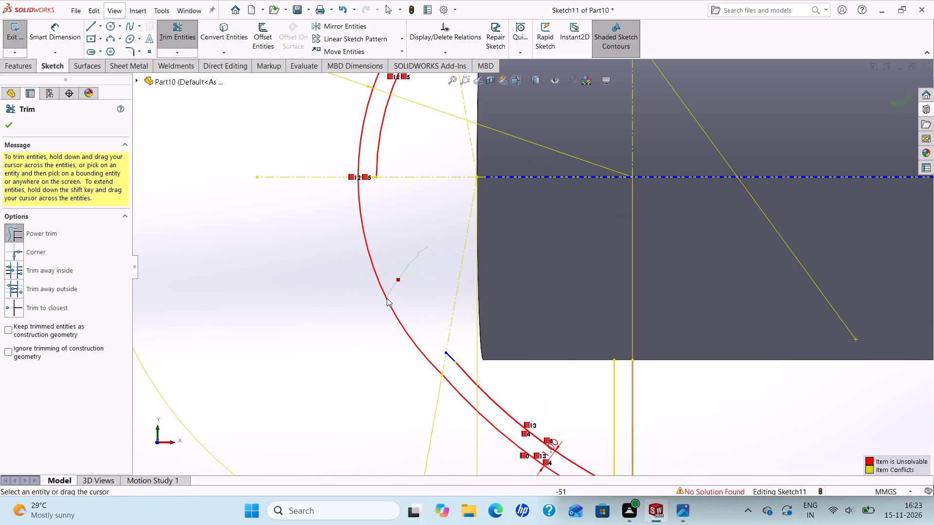
drag(387, 298, 376, 316)
Trim the lower pair of R30 arcs up to the inner vertical line and remove the leftover short arc pieces.
scroll(415, 333, up, 4)
scroll(539, 320, down, 3)
scroll(541, 321, up, 2)
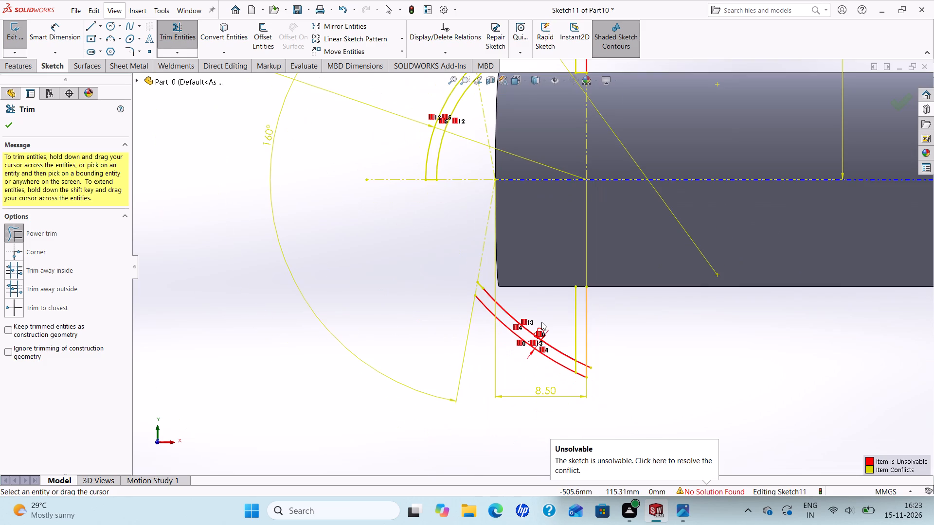
drag(545, 306, 542, 367)
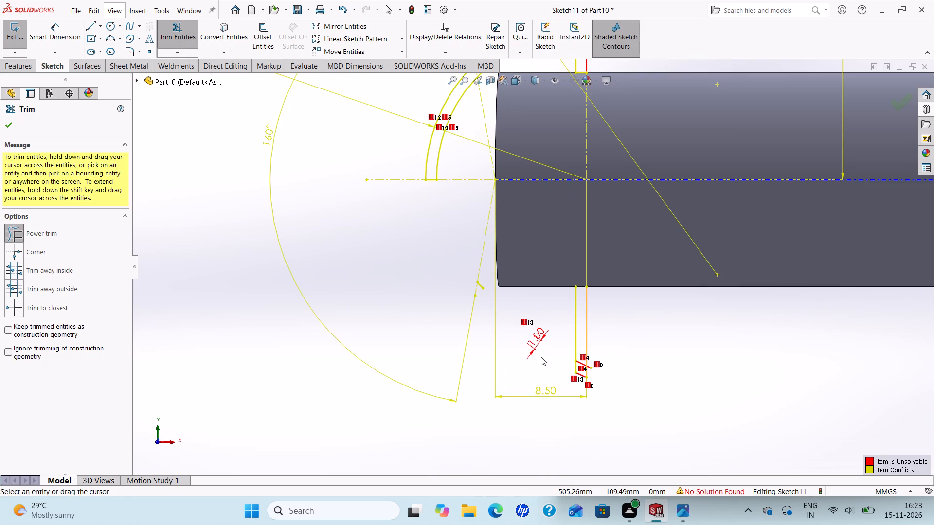
scroll(485, 287, down, 5)
drag(511, 243, 491, 266)
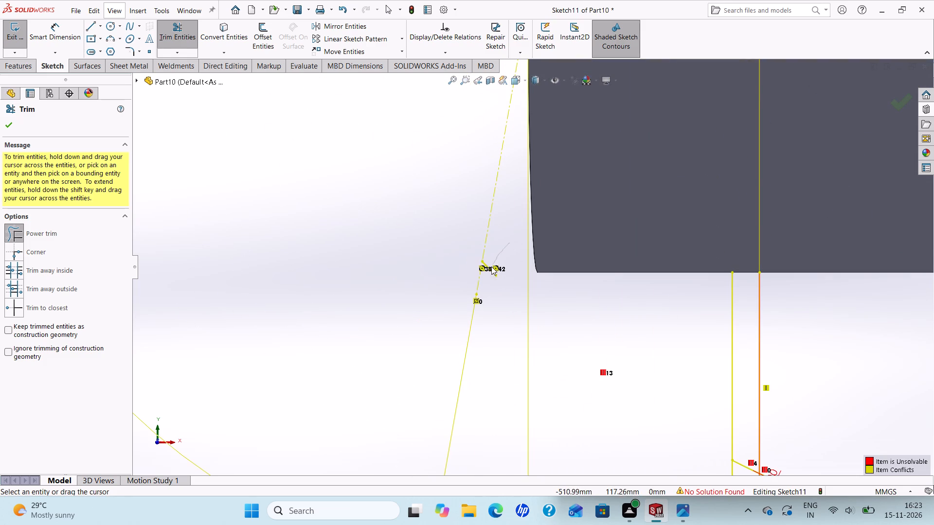
drag(491, 266, 483, 287)
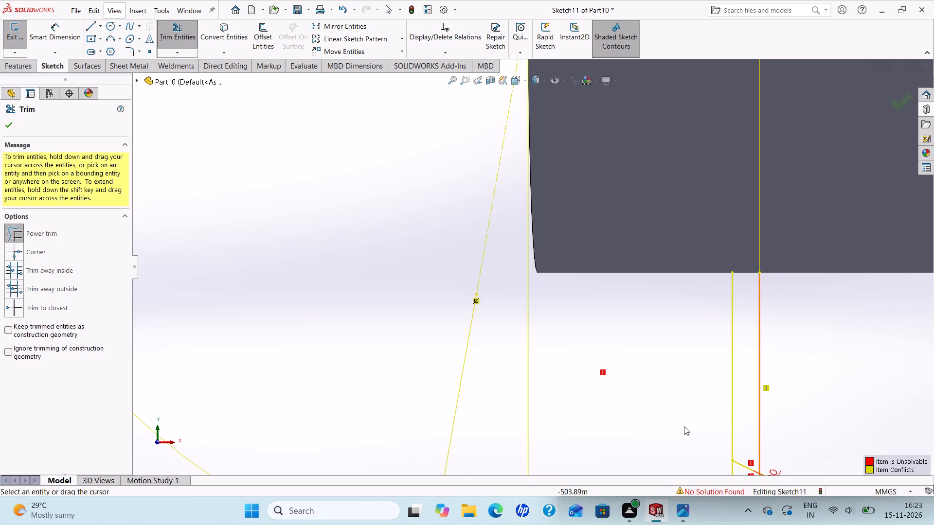
Trim away the two vertical lines below the pipe, from the pipe's lower edge toward the remaining arc ends.
scroll(682, 413, up, 4)
scroll(696, 329, down, 4)
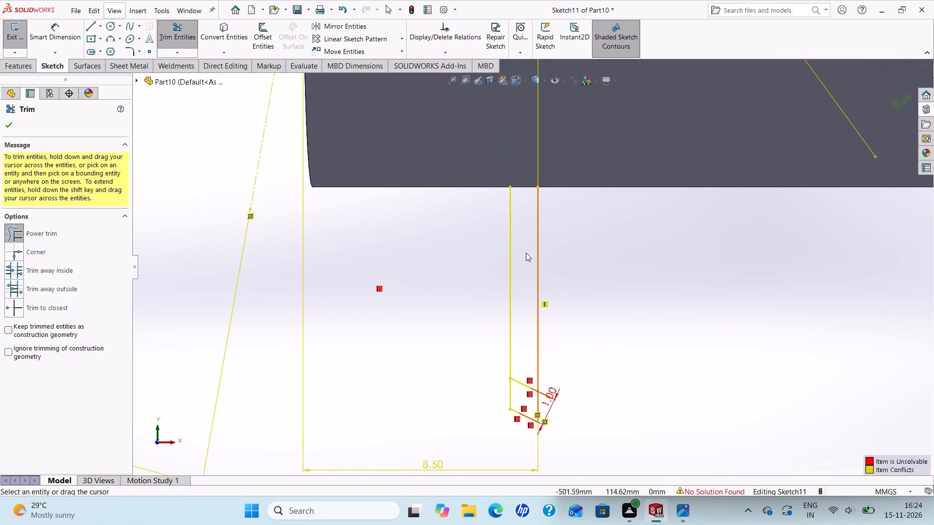
drag(526, 253, 496, 293)
drag(497, 276, 626, 279)
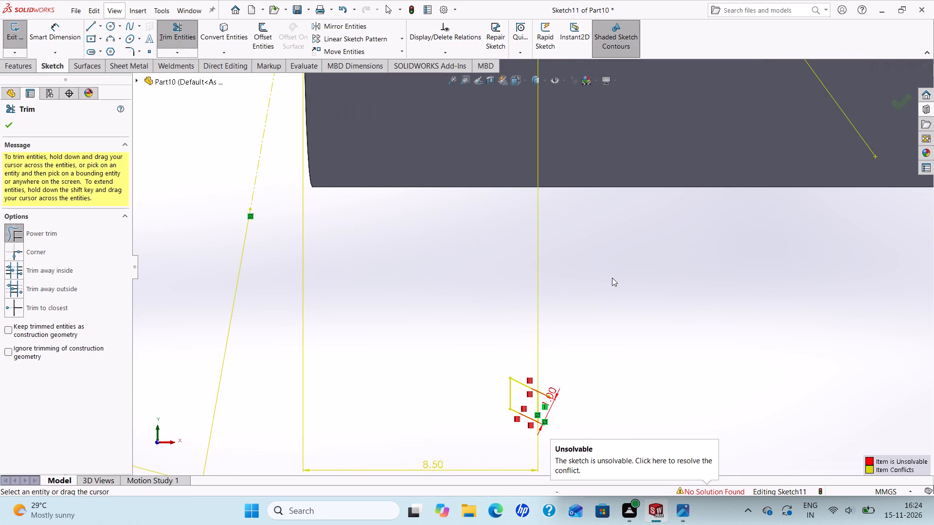
scroll(588, 279, up, 5)
scroll(559, 247, up, 3)
scroll(553, 177, up, 3)
scroll(553, 177, down, 3)
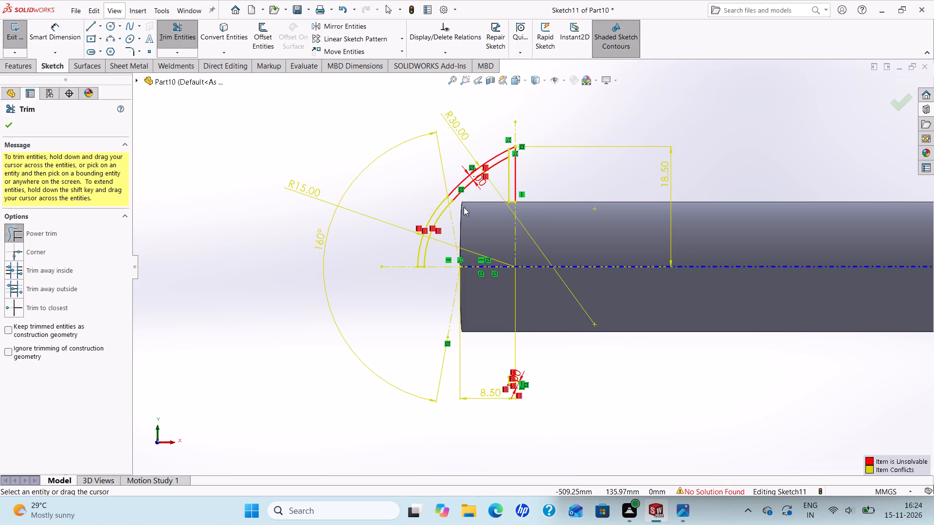
scroll(517, 159, down, 4)
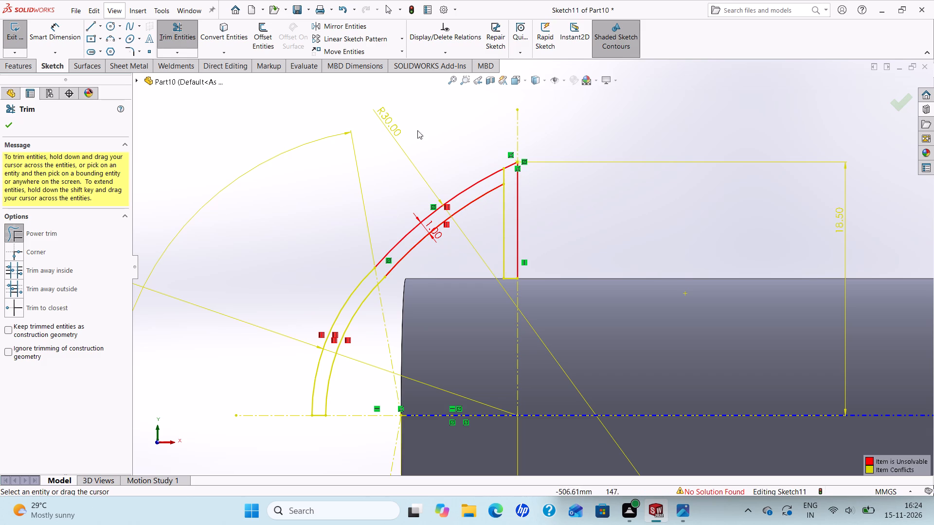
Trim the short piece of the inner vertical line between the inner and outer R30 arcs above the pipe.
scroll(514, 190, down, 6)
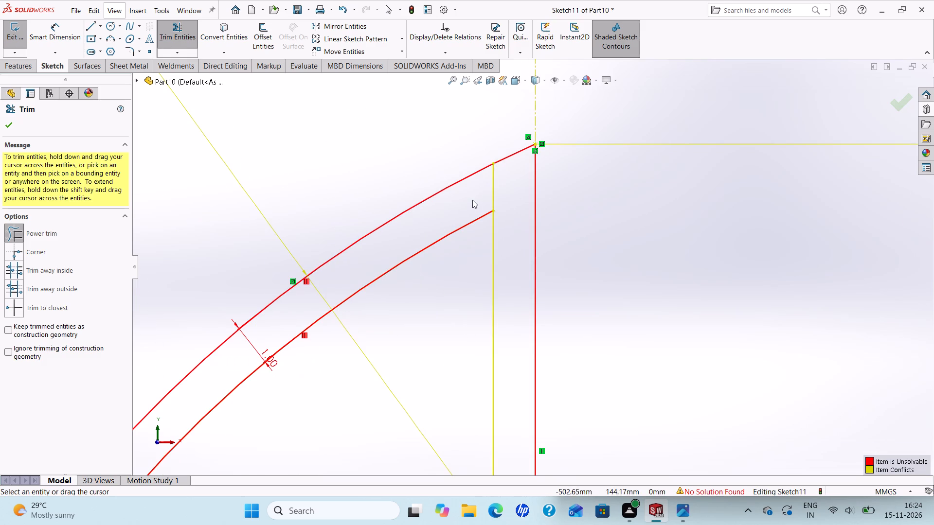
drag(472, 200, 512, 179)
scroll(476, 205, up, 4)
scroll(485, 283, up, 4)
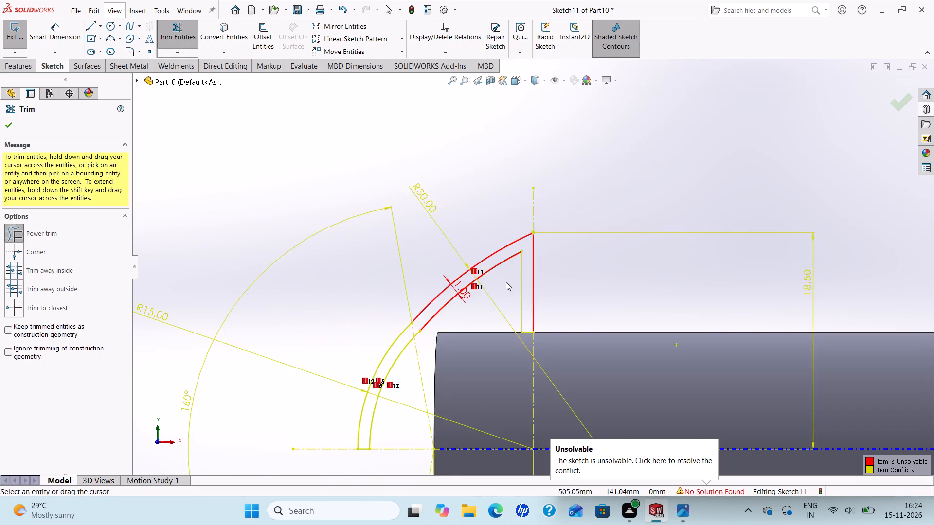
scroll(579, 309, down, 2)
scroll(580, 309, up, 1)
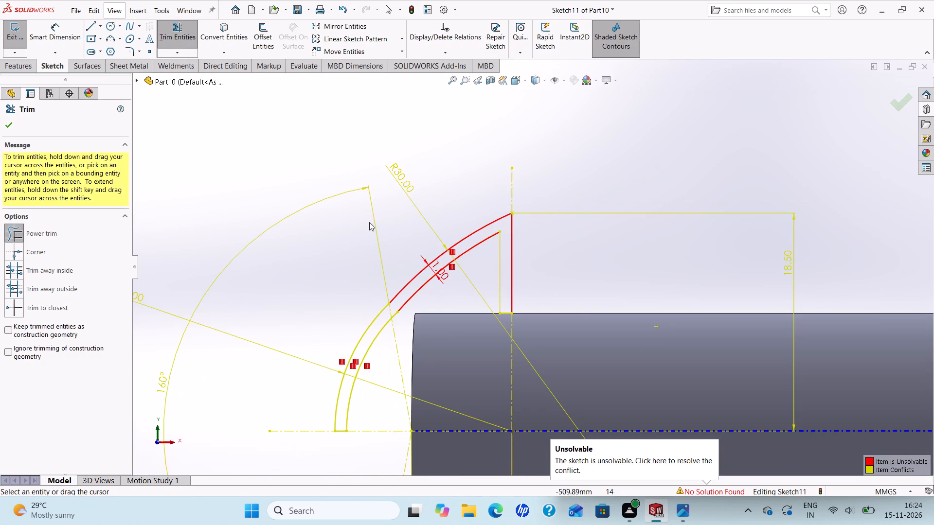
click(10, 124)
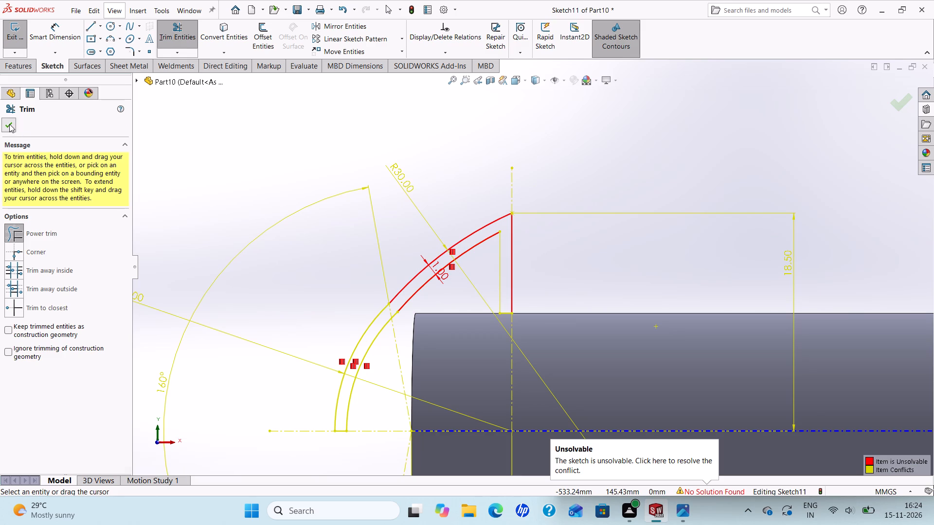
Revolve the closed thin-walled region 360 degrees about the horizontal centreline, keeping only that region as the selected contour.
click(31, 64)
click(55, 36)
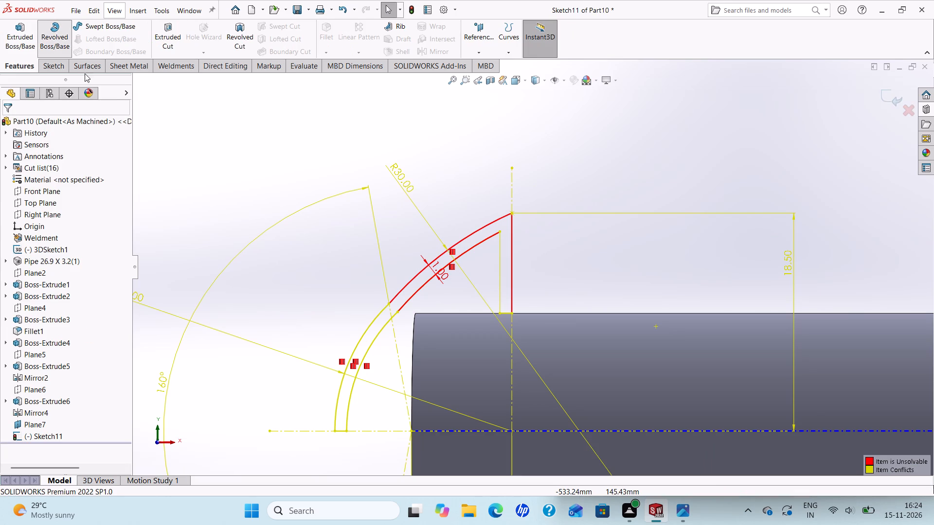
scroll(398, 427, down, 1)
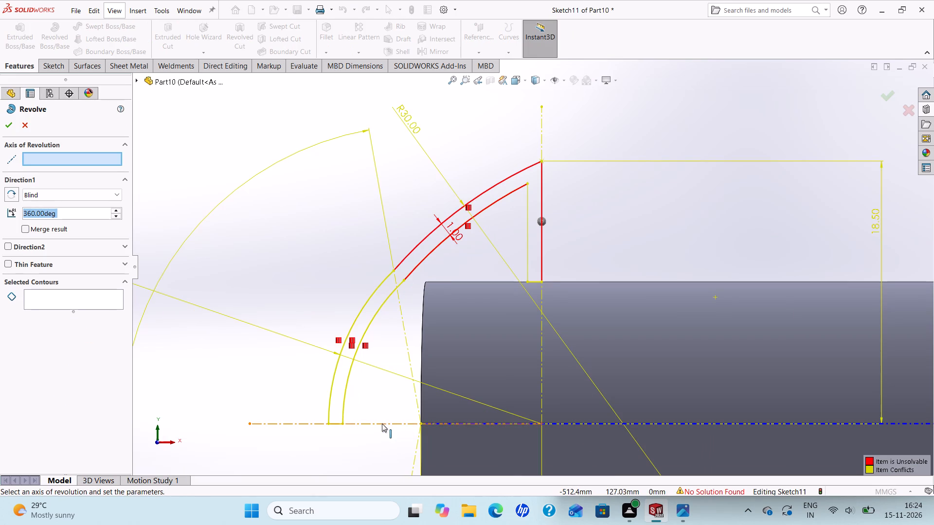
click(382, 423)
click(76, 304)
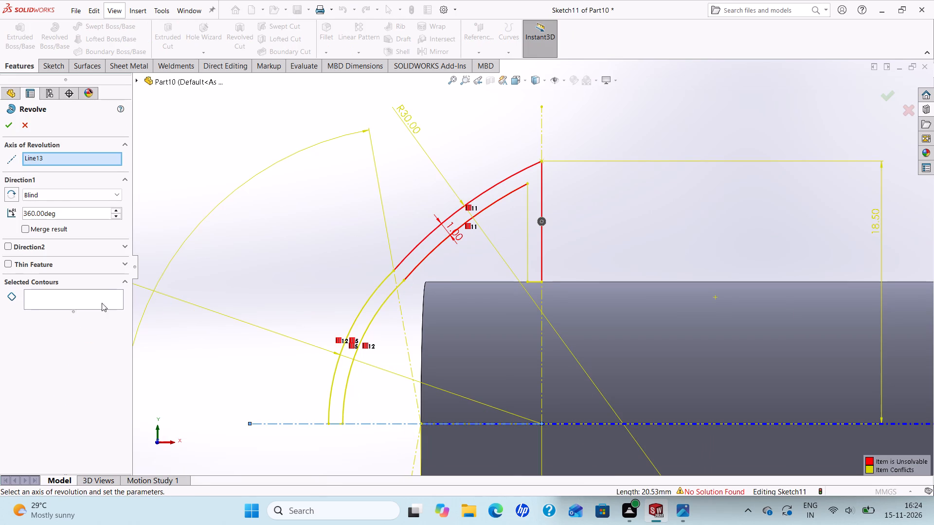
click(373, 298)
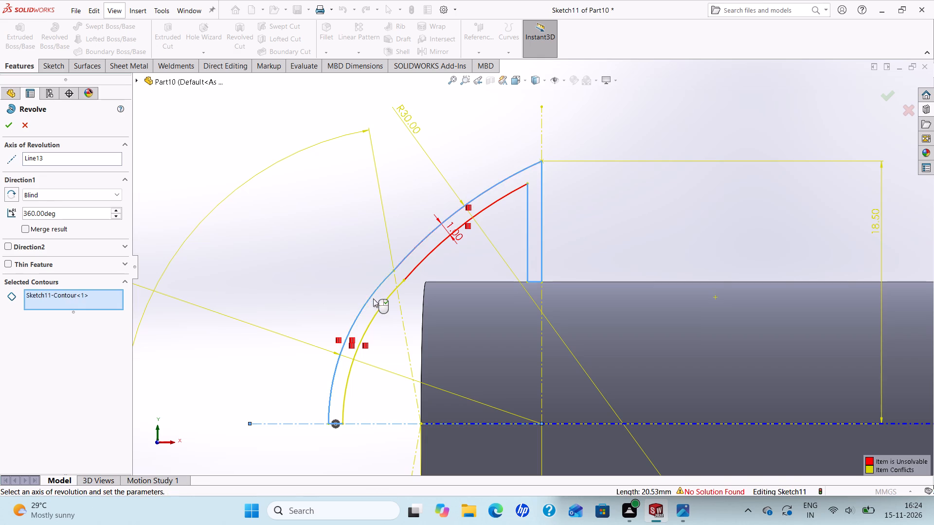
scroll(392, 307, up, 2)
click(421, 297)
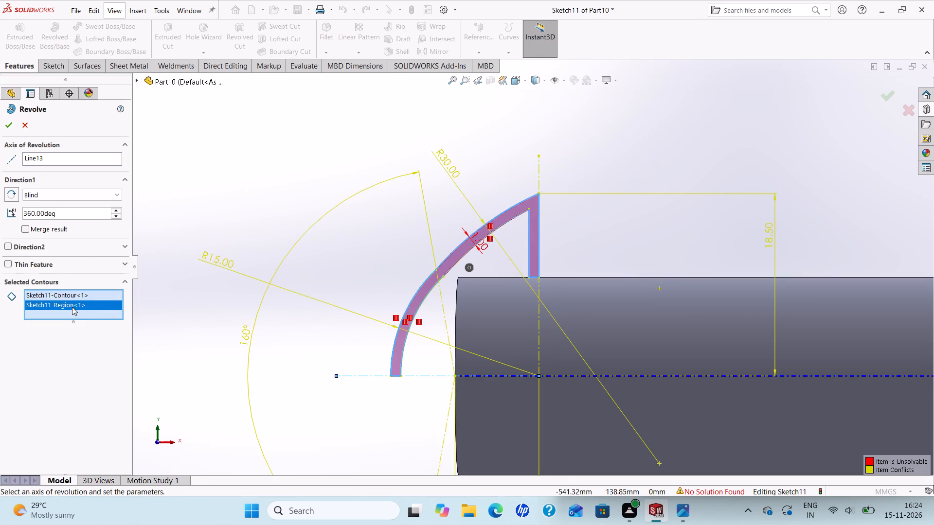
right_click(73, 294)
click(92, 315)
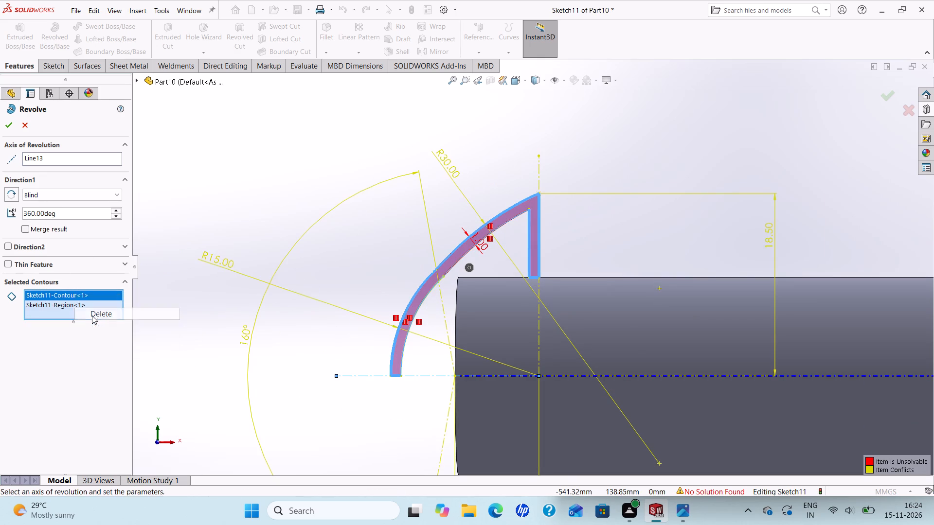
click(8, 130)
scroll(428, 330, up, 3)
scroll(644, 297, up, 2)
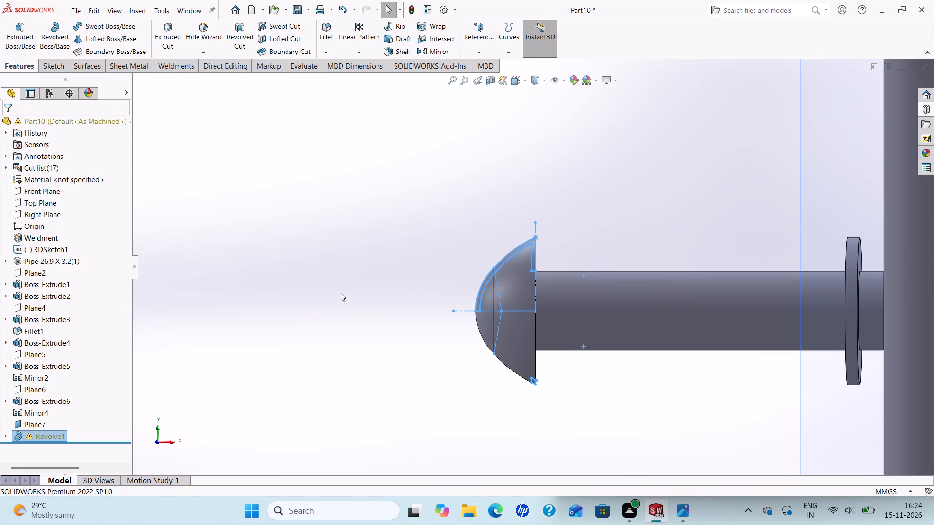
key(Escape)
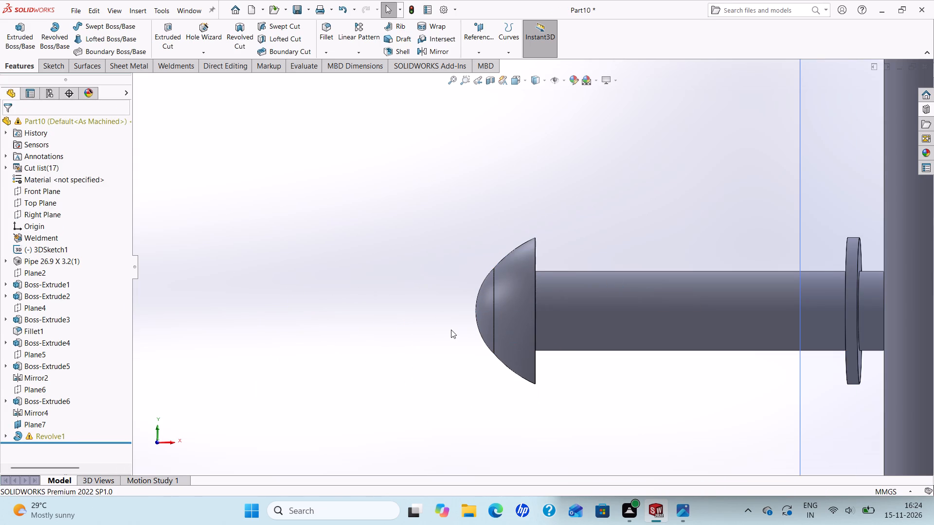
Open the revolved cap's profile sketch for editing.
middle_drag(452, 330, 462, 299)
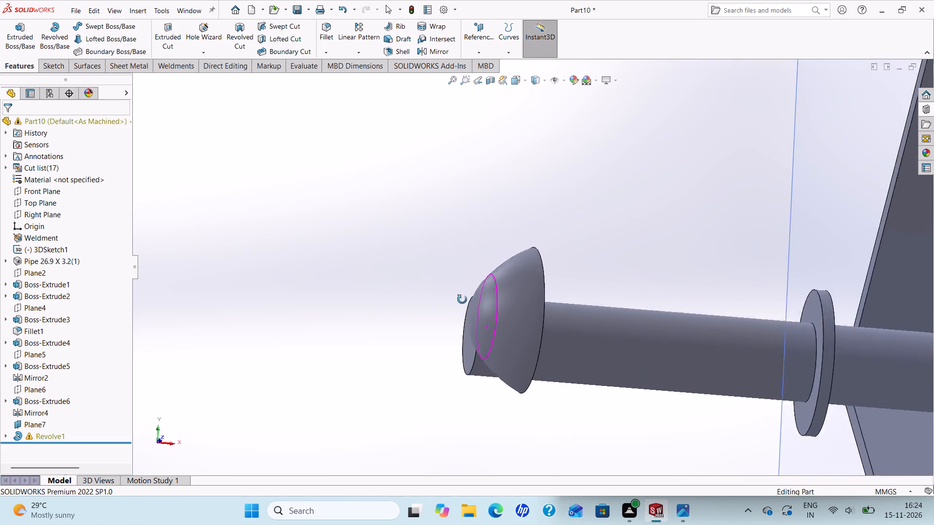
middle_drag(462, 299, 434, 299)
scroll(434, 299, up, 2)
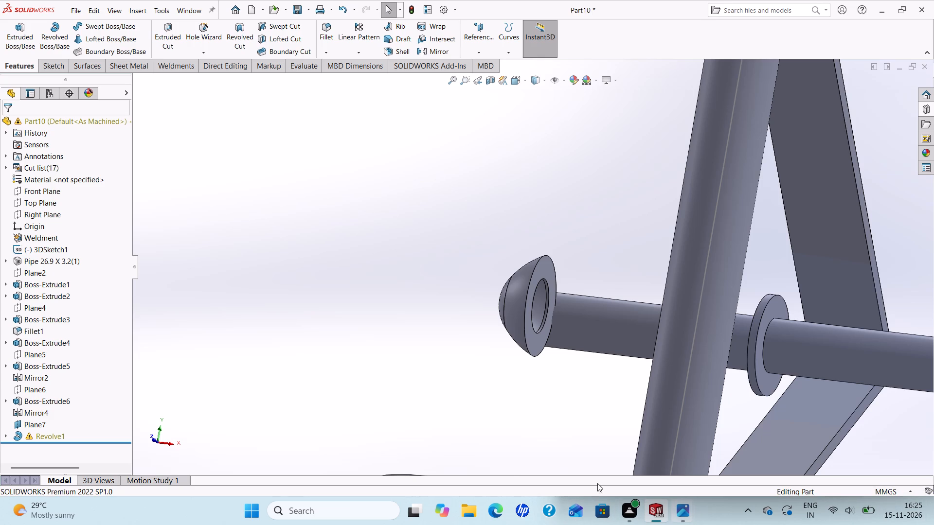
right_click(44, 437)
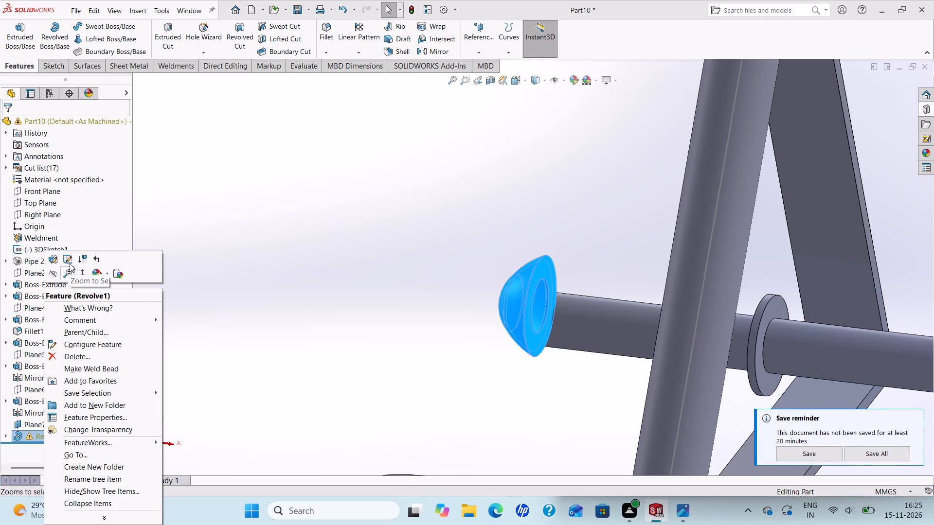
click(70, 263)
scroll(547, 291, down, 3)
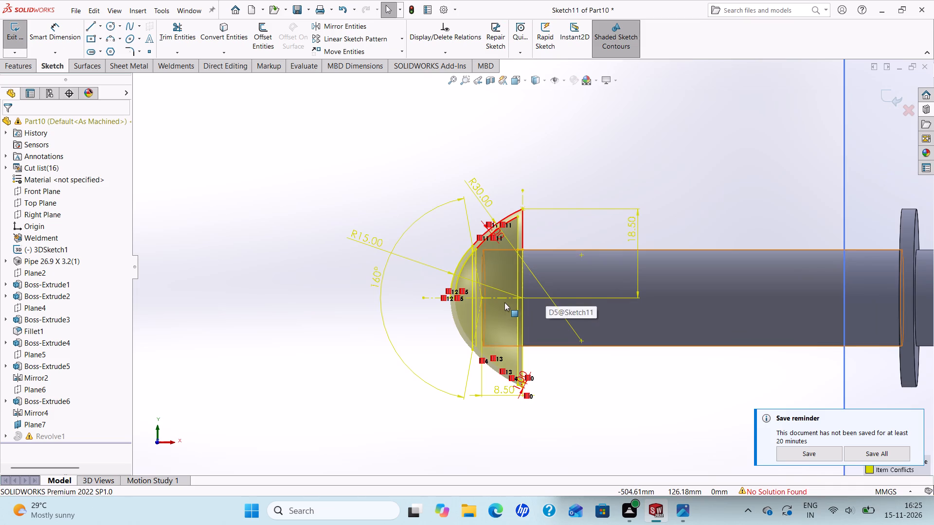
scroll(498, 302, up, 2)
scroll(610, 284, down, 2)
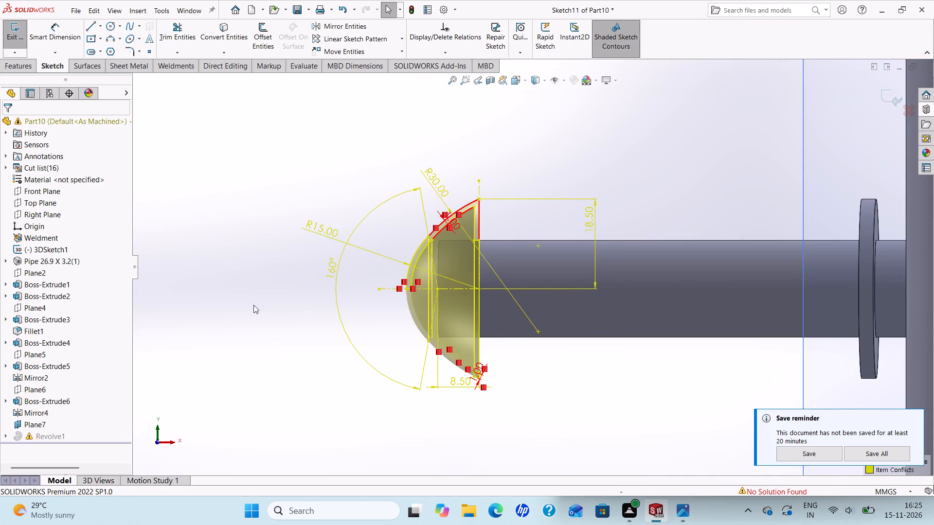
Undo the revolve, the trims and the short closing lines, back to the untrimmed cap outline above and below the pipe.
key(ctrl+z)
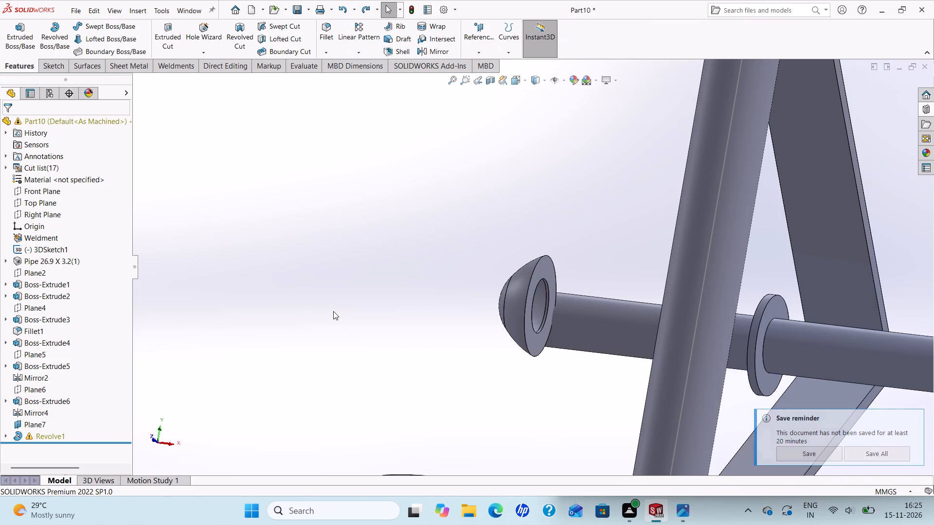
key(ctrl+z)
key(ctrl+z)
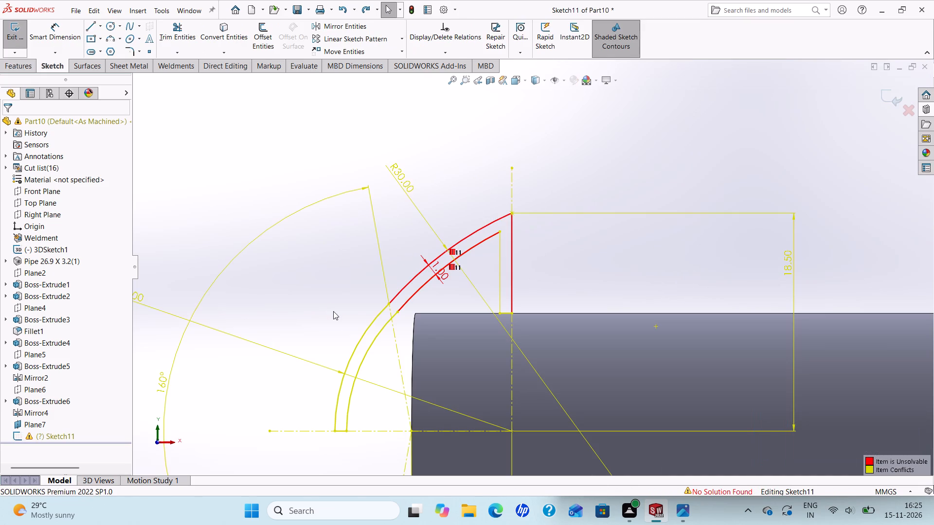
key(ctrl+z)
key(ctrl+z)
key(ctrl+z)
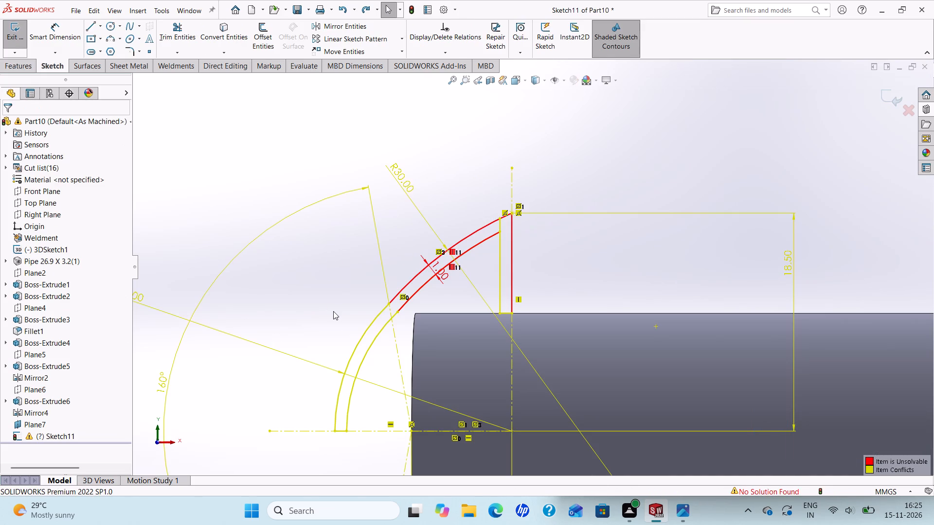
key(ctrl+z)
key(ctrl+z)
key(ctrl+z)
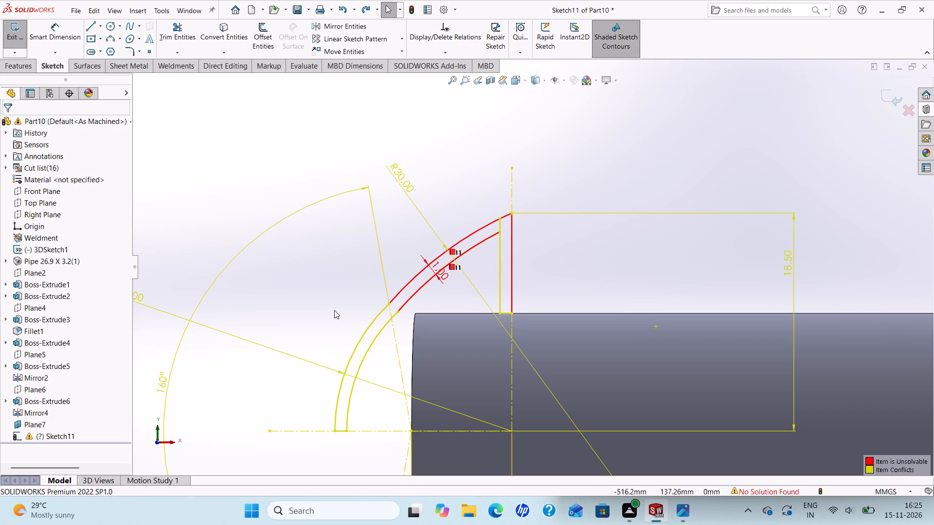
key(ctrl+z)
key(ctrl+z)
key(ctrl+z)
key(ctrl+z)
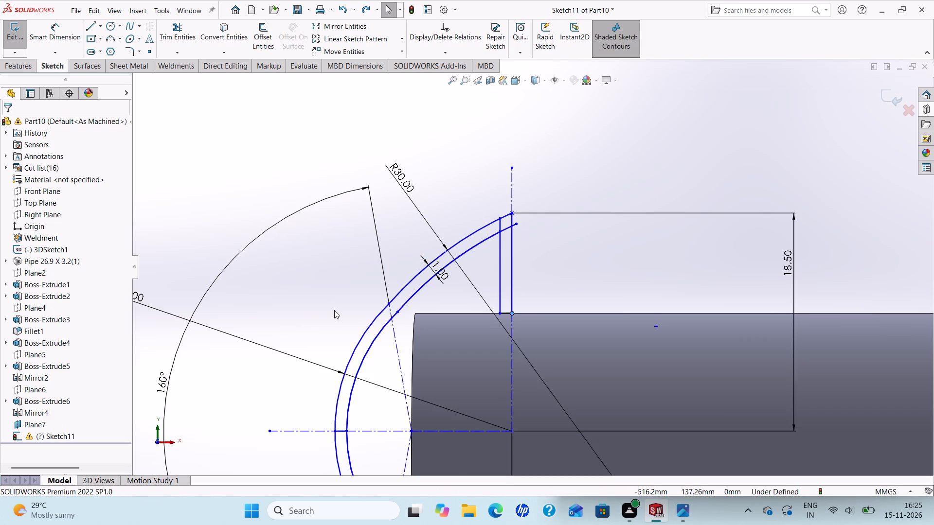
key(ctrl+z)
key(ctrl+z)
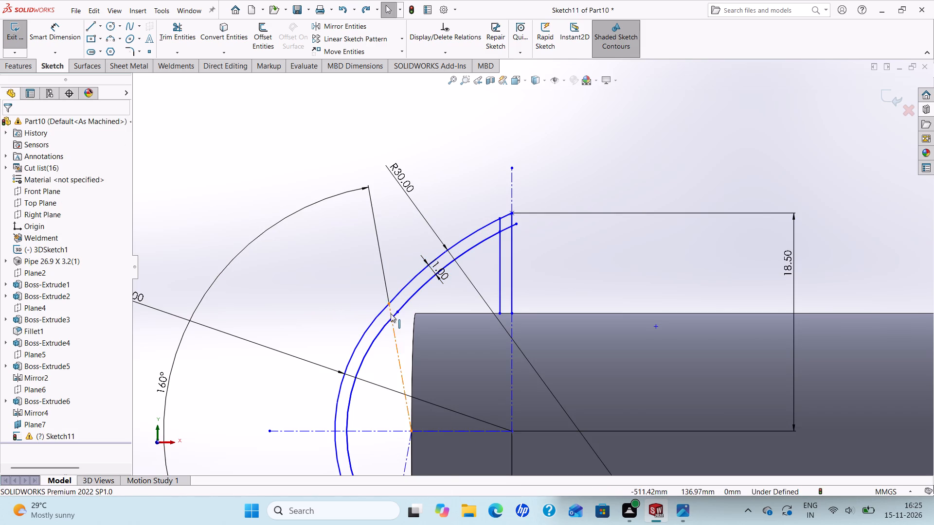
Examine the untrimmed cap sketch and its alignment with the pipe's free end from several angles.
scroll(391, 314, up, 3)
scroll(488, 357, up, 2)
scroll(524, 372, down, 3)
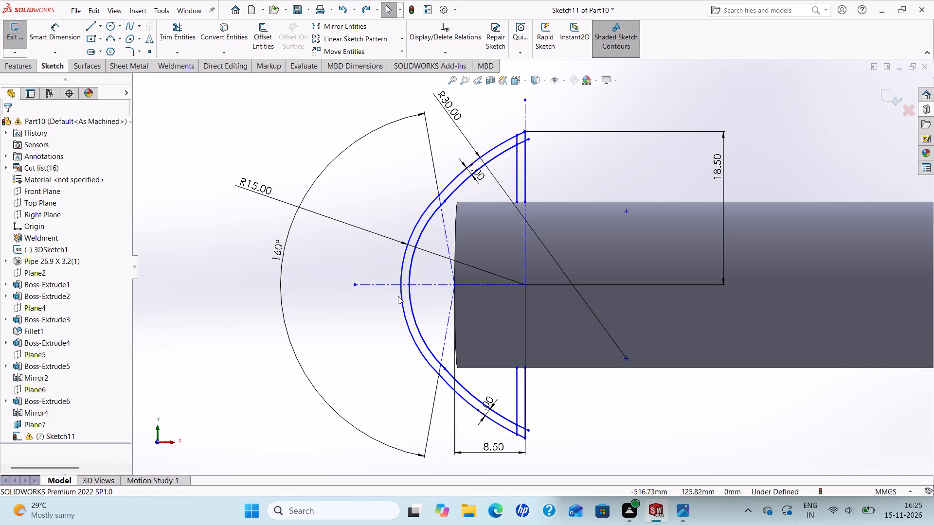
middle_drag(405, 303, 440, 326)
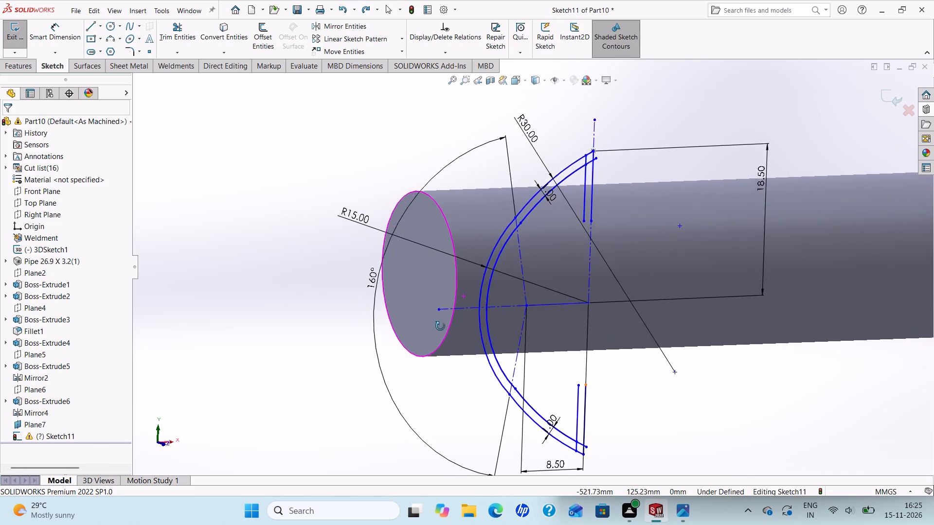
middle_drag(440, 326, 480, 351)
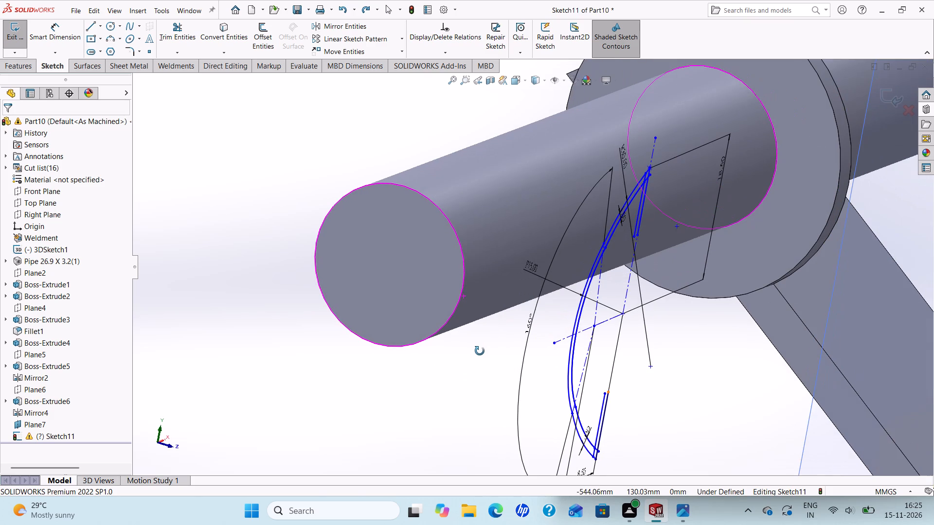
middle_drag(480, 351, 404, 284)
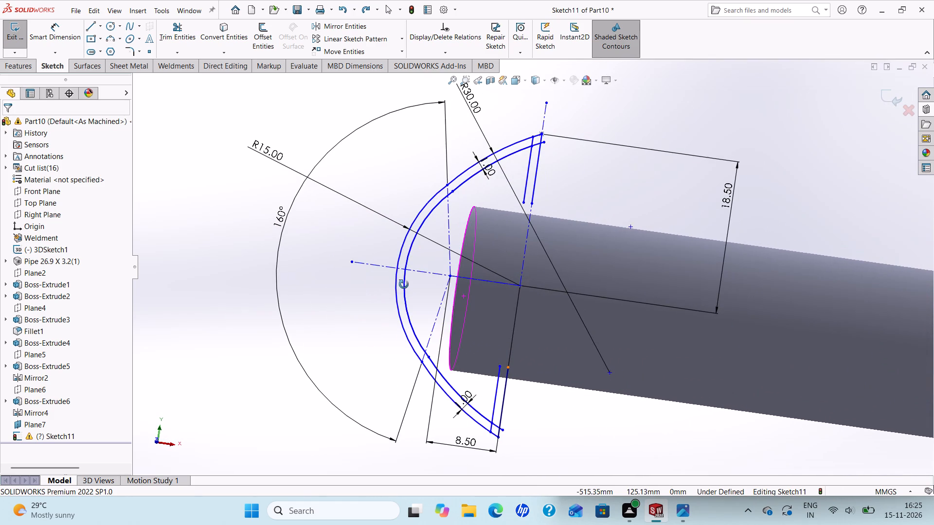
middle_drag(404, 284, 406, 290)
scroll(408, 290, up, 2)
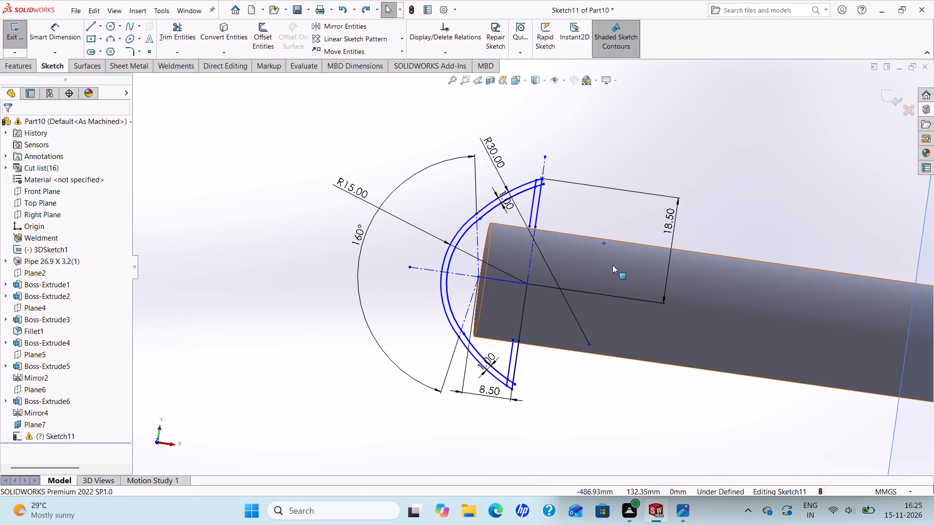
Select the pipe stub carrying the cap sketch and examine its position relative to the rest of the frame.
click(614, 274)
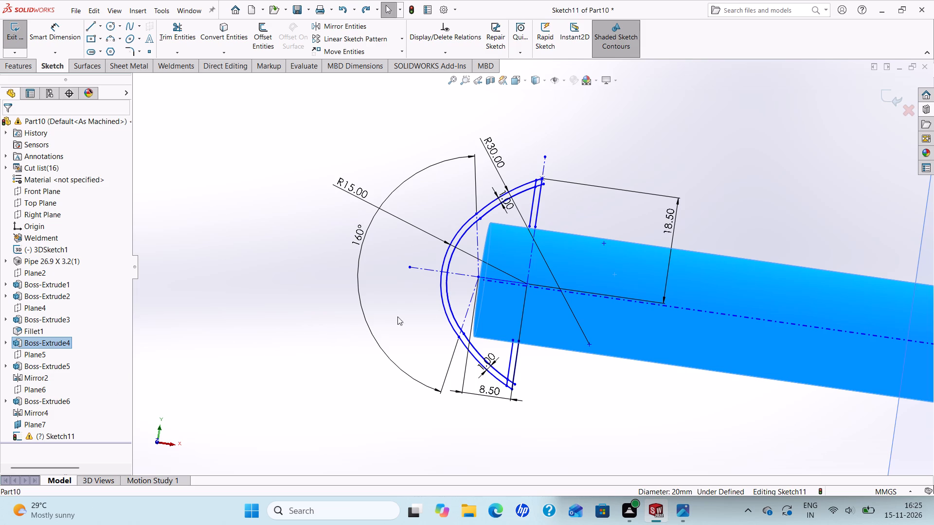
scroll(424, 297, up, 5)
scroll(676, 273, up, 3)
middle_drag(671, 266, 692, 254)
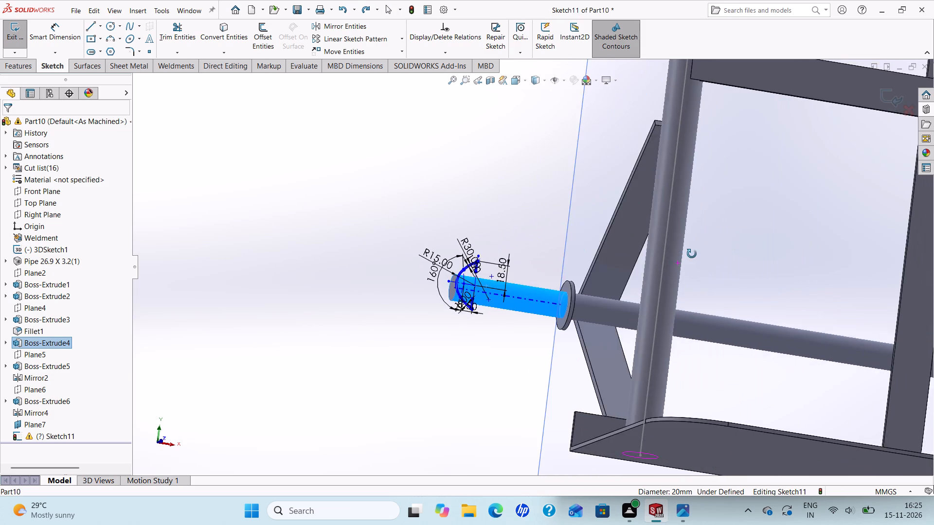
middle_drag(692, 254, 748, 284)
scroll(748, 284, up, 4)
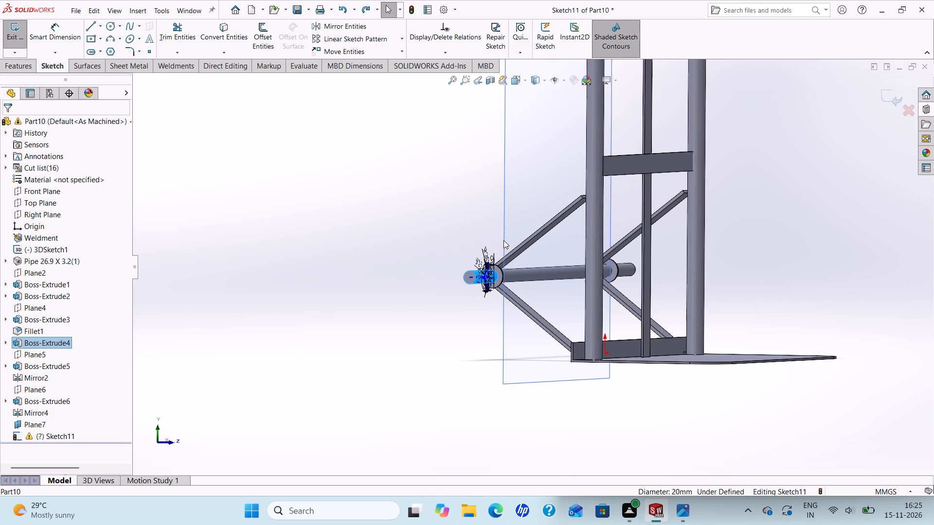
scroll(503, 238, up, 2)
middle_drag(594, 208, 639, 227)
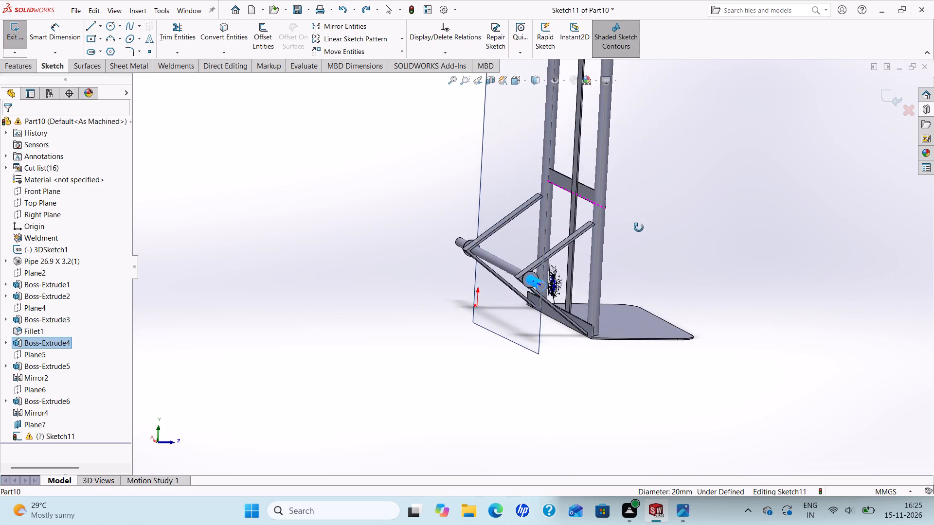
middle_drag(639, 227, 683, 247)
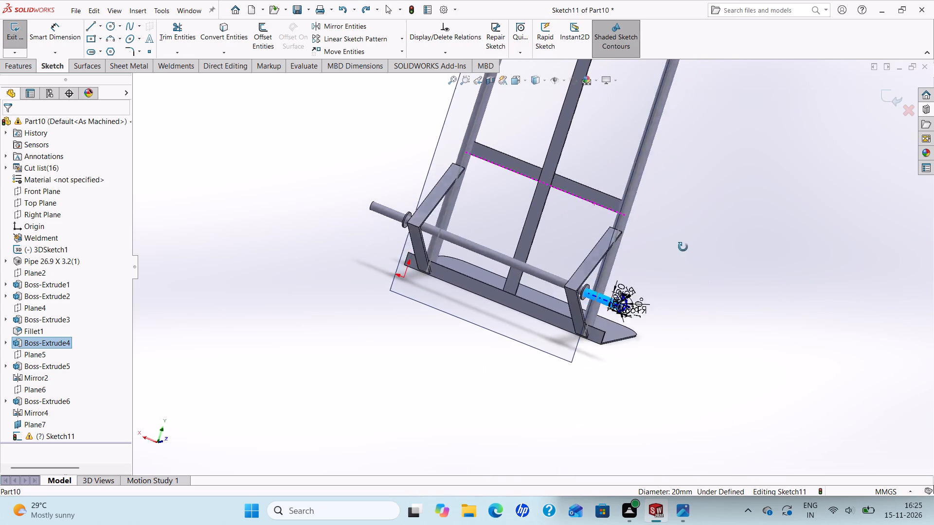
middle_drag(683, 247, 605, 227)
scroll(605, 227, down, 1)
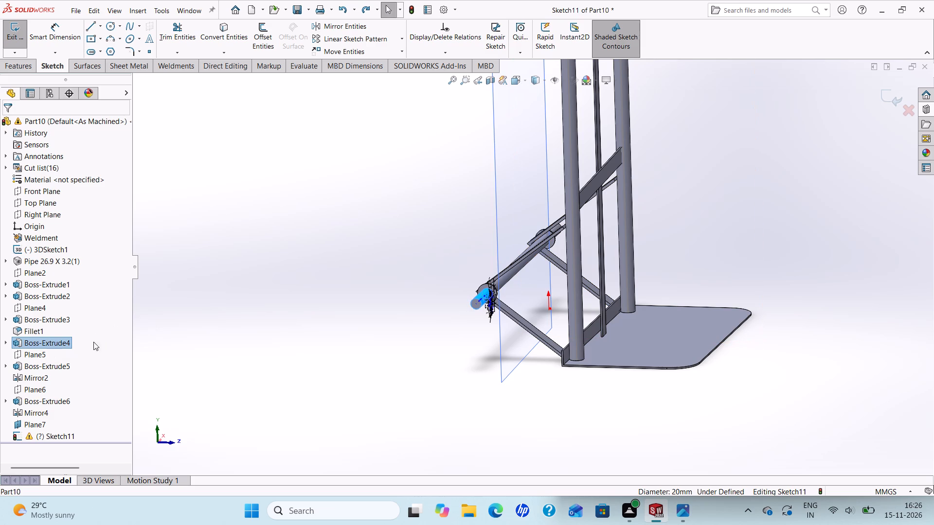
key(Escape)
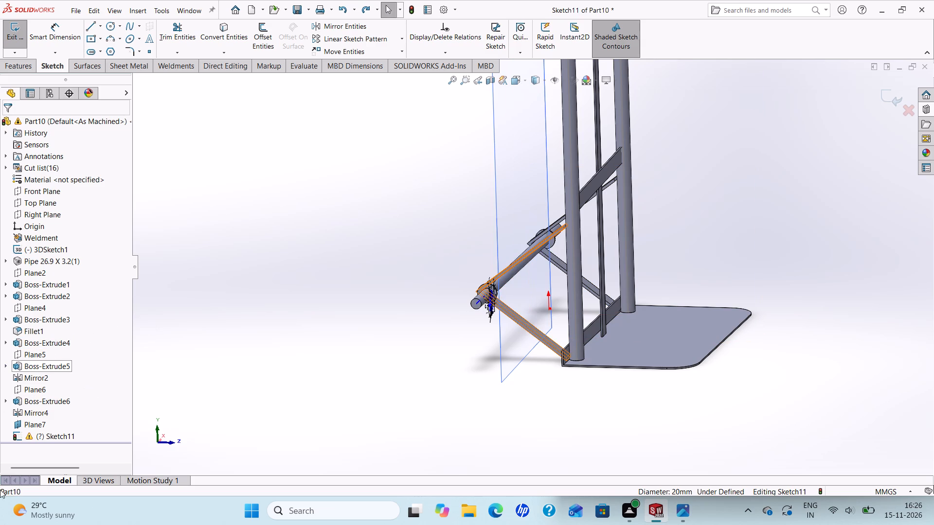
Leave the cap profile sketch, Sketch11, and delete it from the part.
right_click(61, 432)
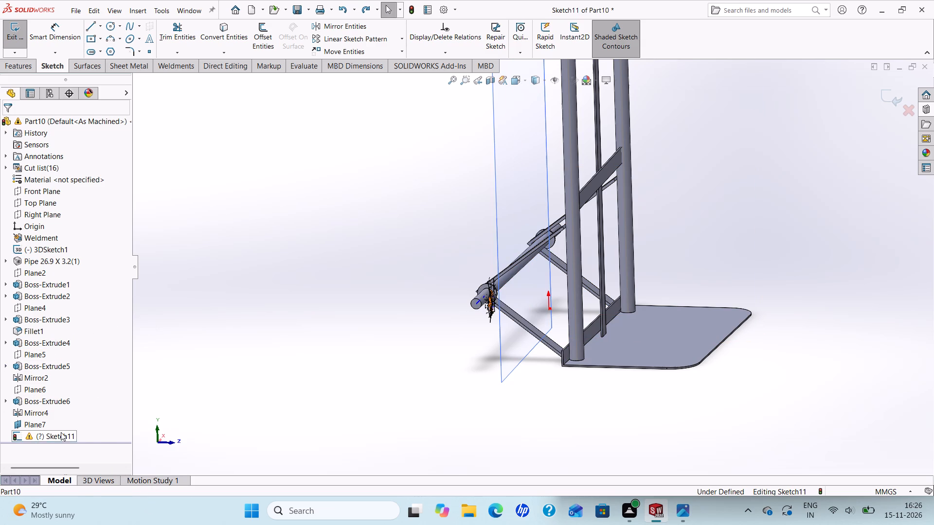
key(Escape)
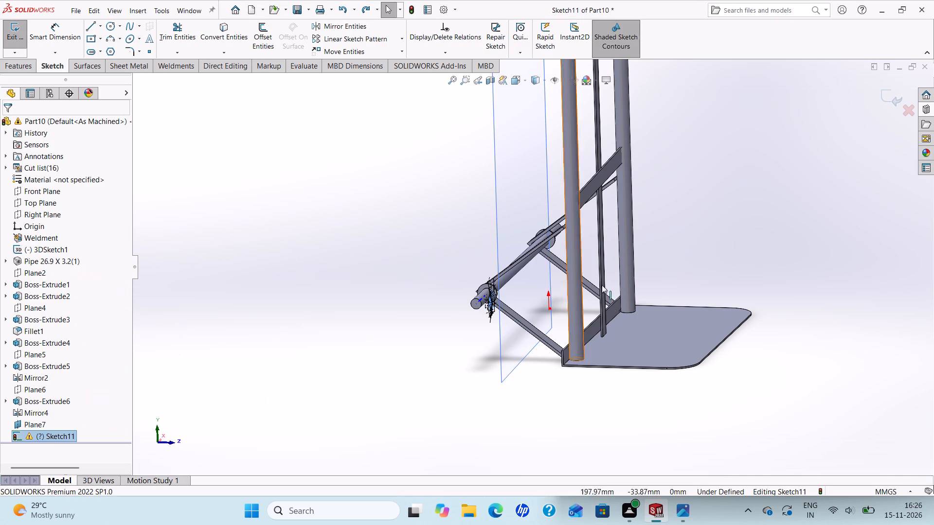
key(Escape)
scroll(666, 229, up, 3)
click(895, 103)
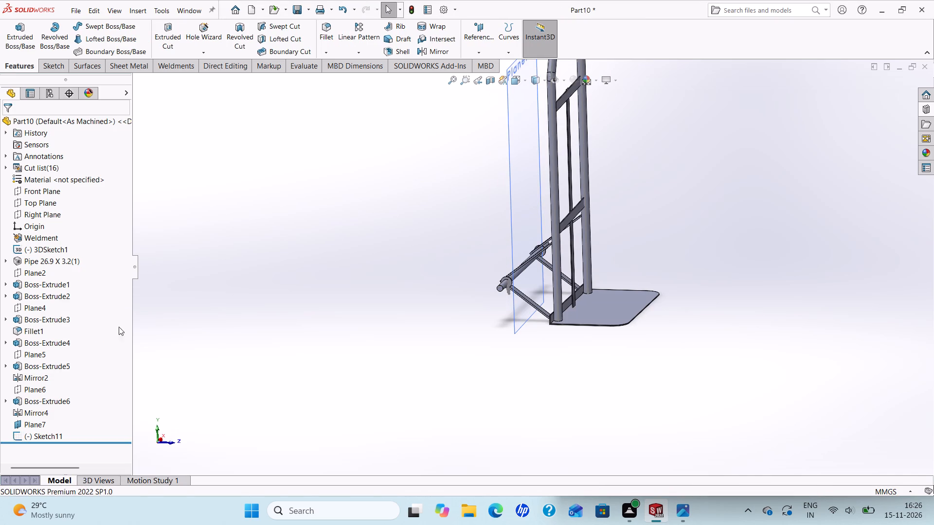
right_click(50, 434)
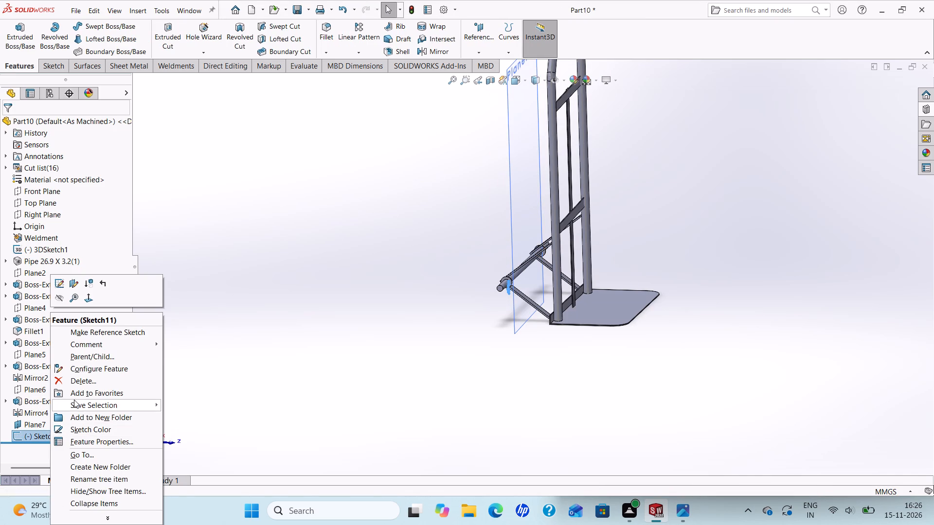
click(80, 383)
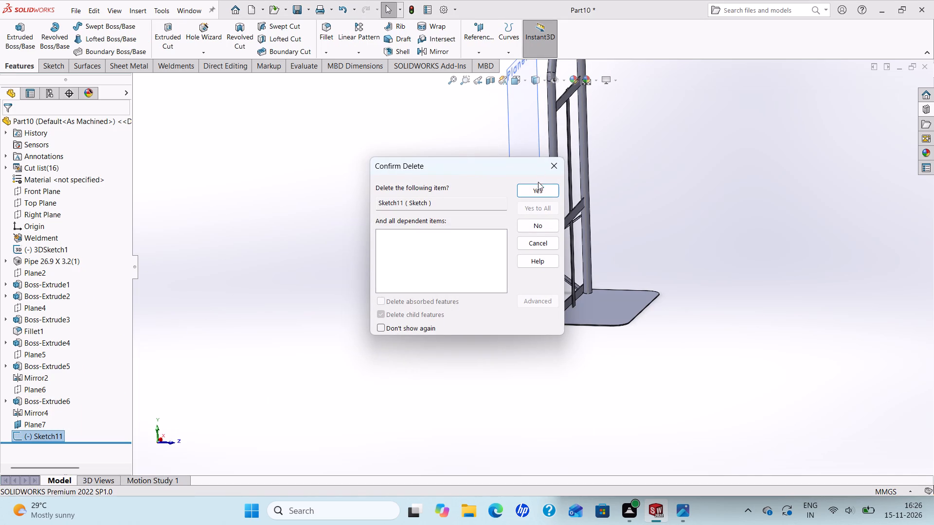
click(538, 189)
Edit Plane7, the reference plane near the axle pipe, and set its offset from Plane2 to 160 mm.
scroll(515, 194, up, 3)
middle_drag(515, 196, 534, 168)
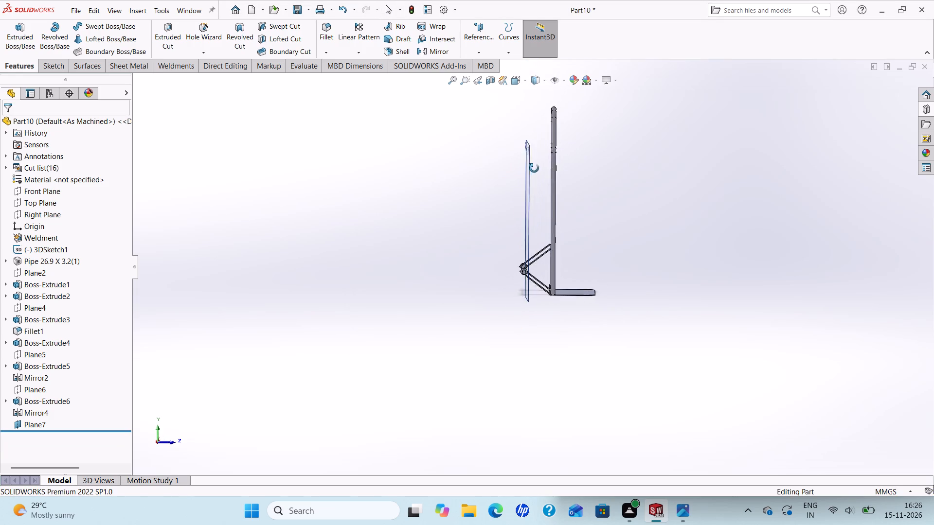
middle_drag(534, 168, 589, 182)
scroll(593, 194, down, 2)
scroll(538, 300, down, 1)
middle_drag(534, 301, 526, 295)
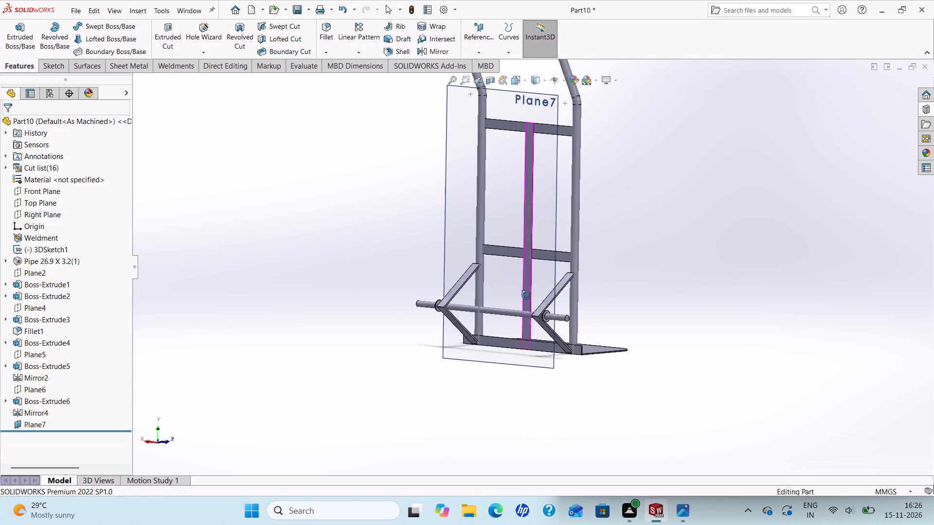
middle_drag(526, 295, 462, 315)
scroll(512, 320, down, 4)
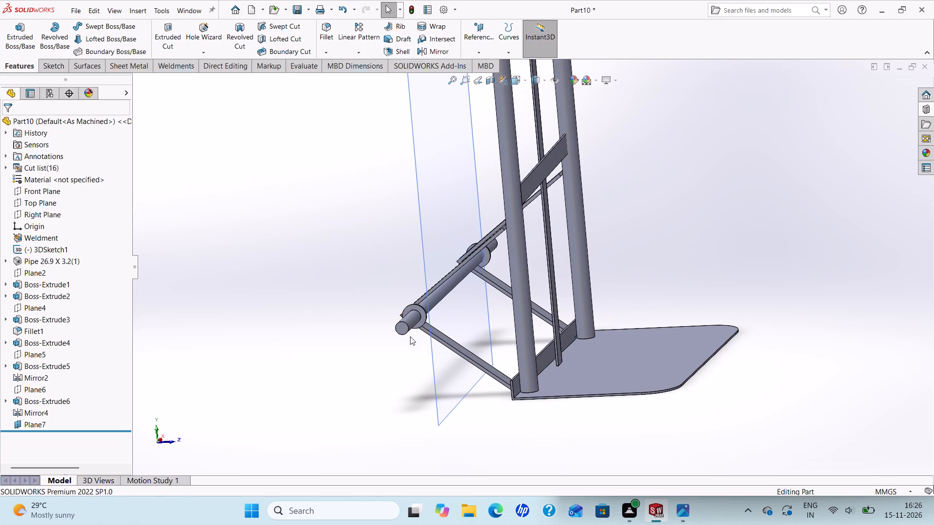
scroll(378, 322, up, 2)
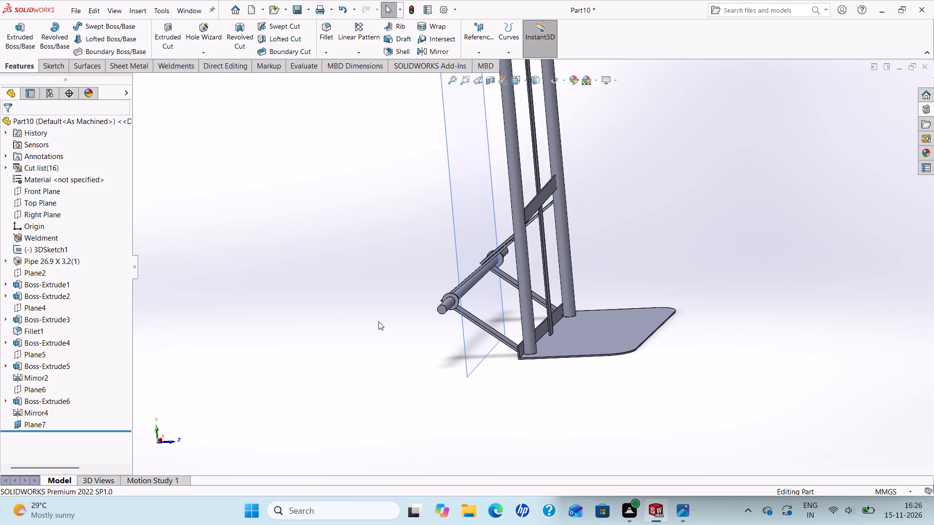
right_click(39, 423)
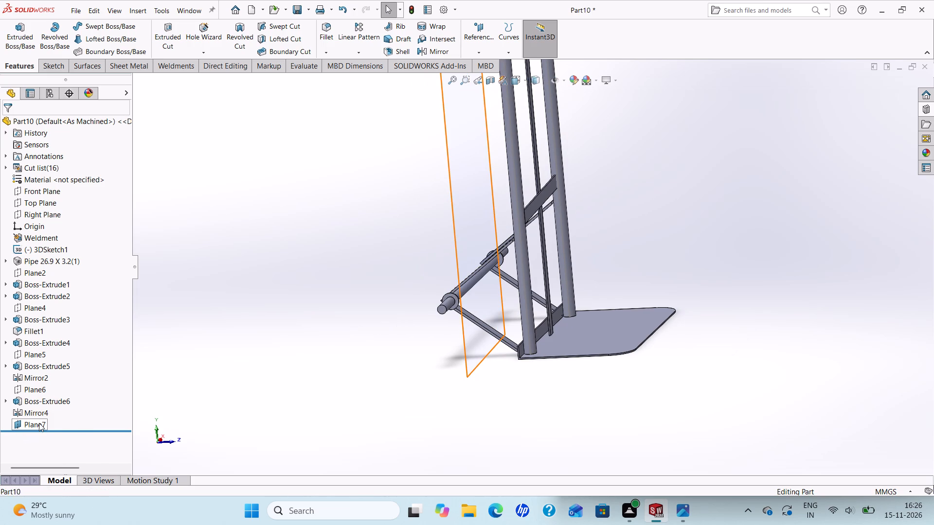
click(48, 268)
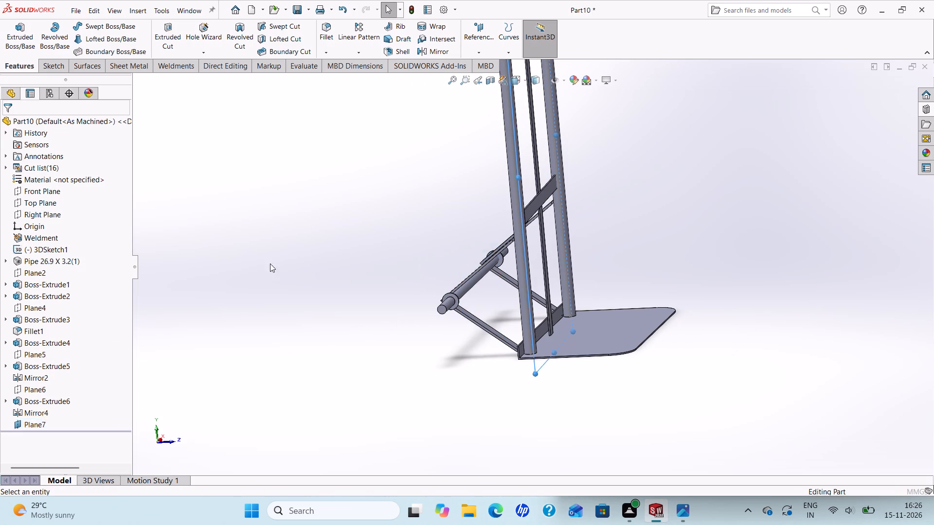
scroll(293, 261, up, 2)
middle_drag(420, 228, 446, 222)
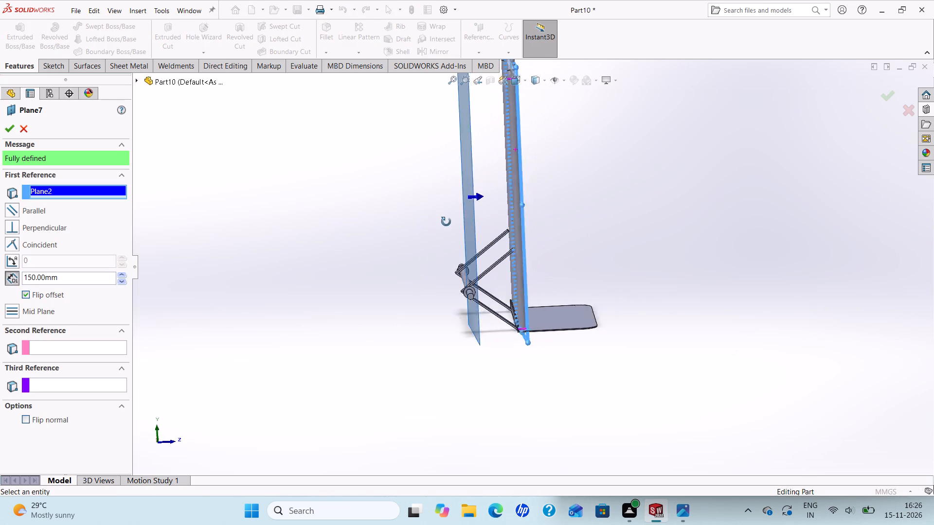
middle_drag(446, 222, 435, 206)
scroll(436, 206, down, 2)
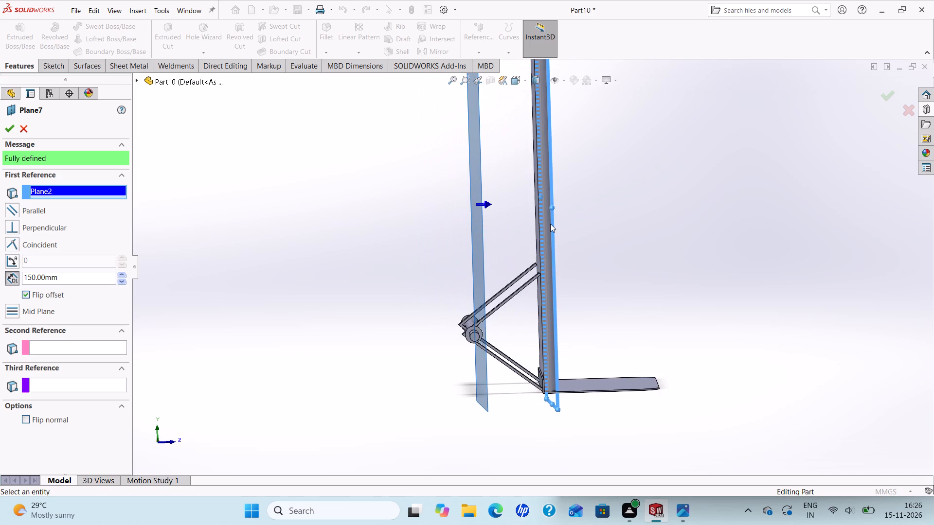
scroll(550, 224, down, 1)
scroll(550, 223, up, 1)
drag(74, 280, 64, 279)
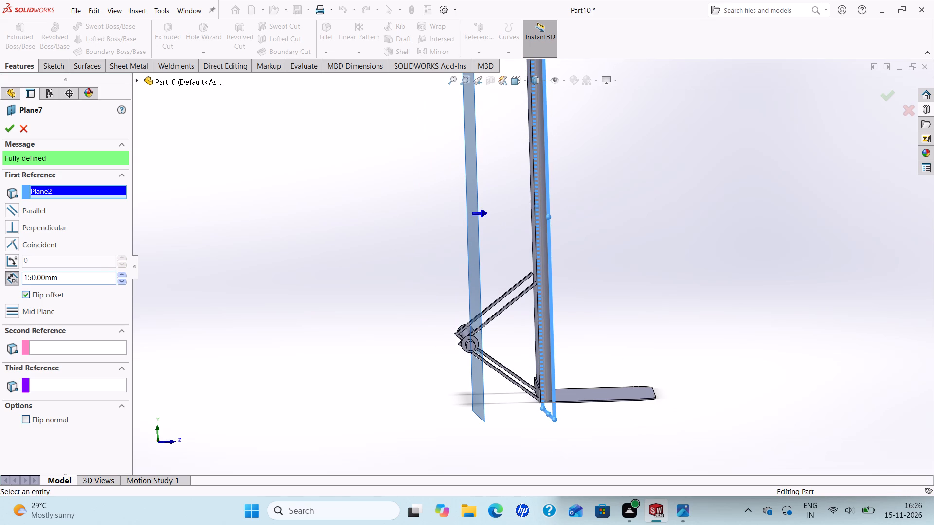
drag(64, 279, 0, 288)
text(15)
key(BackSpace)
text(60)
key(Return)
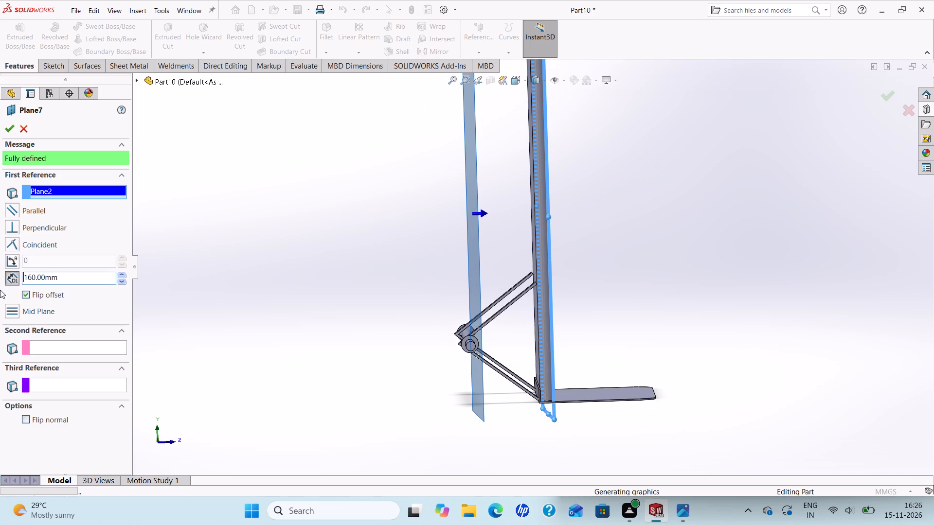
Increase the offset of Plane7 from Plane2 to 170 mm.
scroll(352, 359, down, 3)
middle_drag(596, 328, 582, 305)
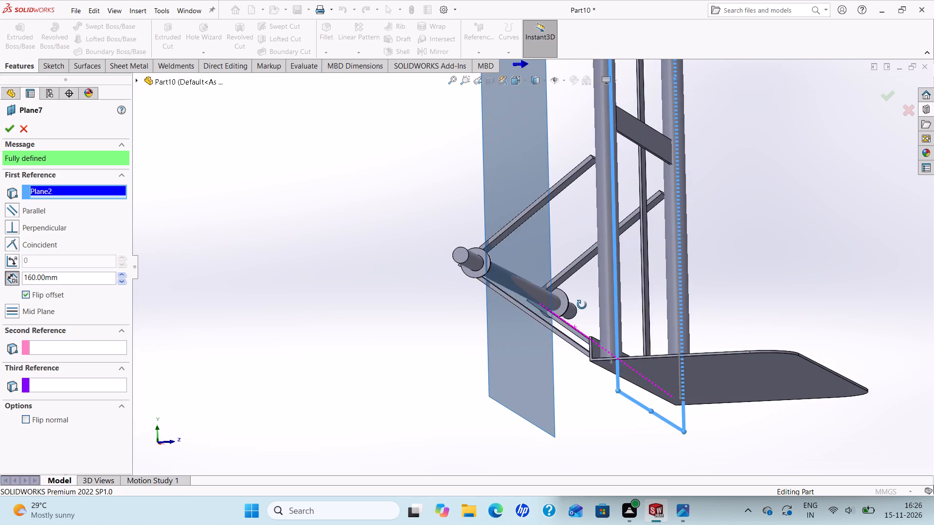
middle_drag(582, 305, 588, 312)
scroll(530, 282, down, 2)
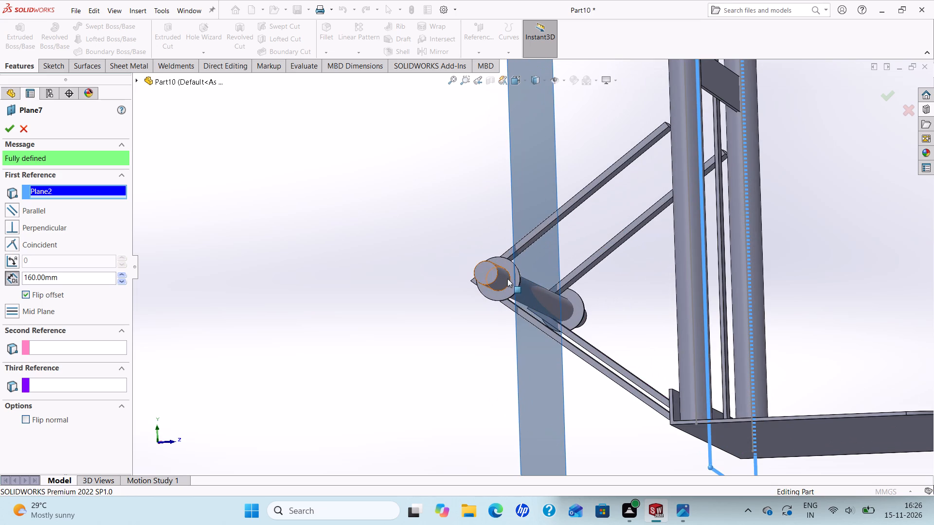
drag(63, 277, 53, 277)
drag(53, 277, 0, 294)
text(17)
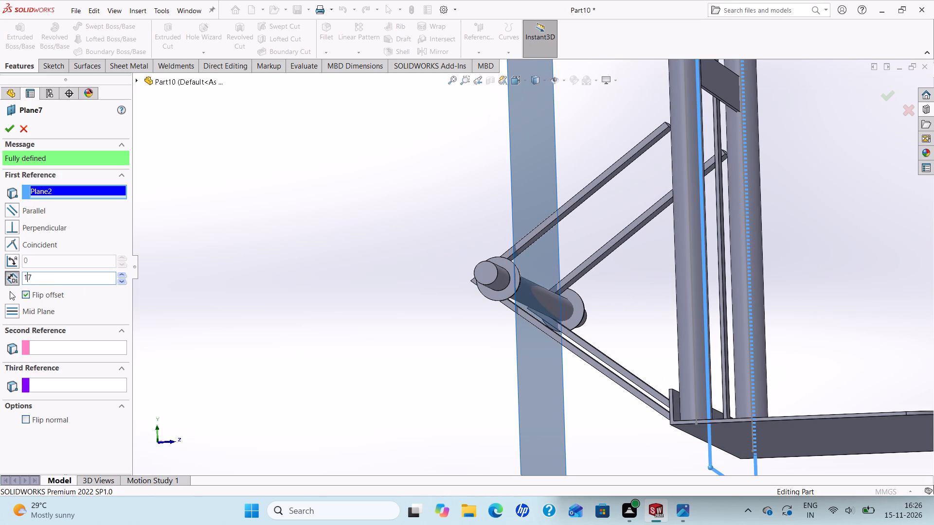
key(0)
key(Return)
Examine the plane preview's position relative to the axle pipe from several angles, and leave the plane edit.
middle_drag(381, 260, 442, 292)
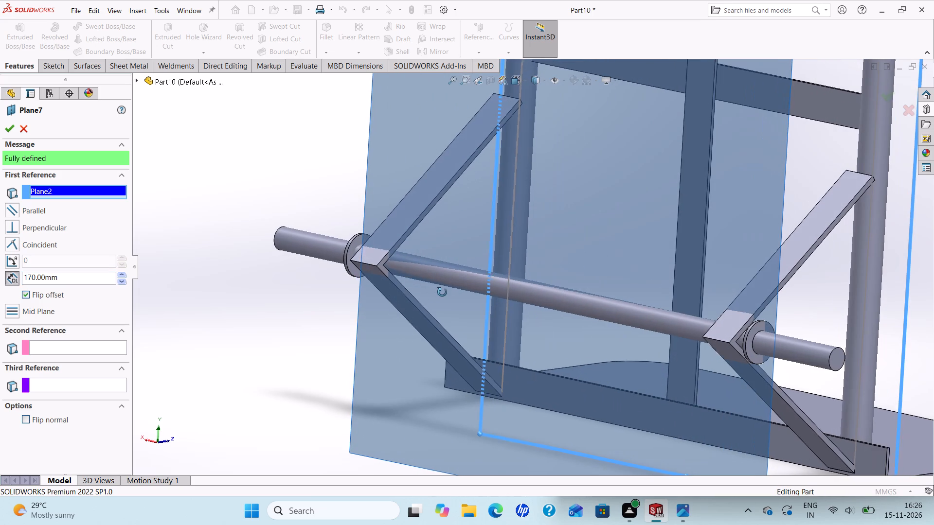
middle_drag(442, 292, 398, 289)
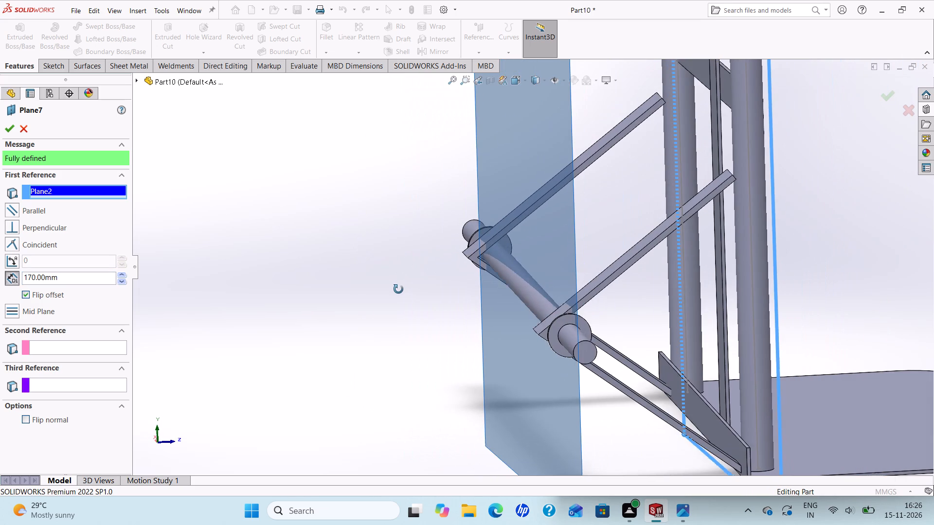
middle_drag(398, 289, 390, 290)
scroll(451, 290, up, 1)
scroll(511, 303, down, 2)
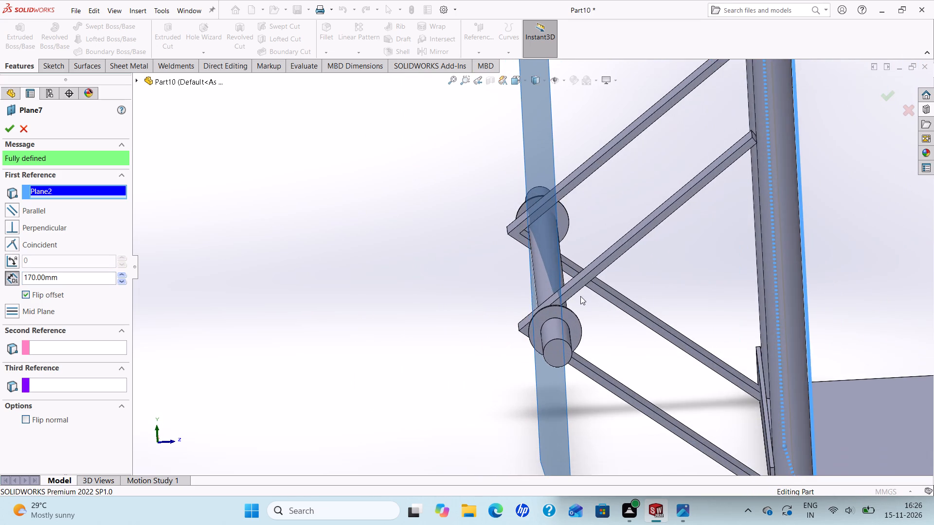
scroll(581, 296, up, 3)
middle_drag(615, 266, 635, 278)
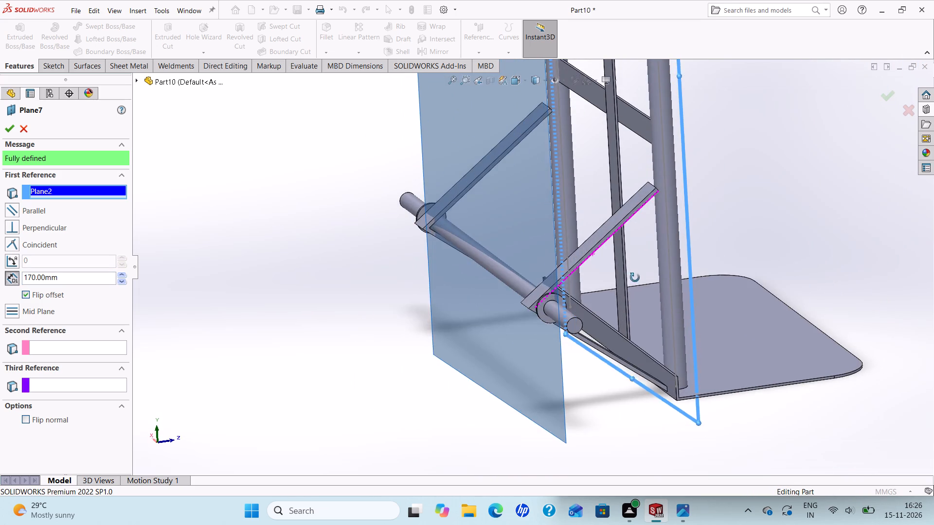
middle_drag(635, 278, 637, 287)
scroll(637, 287, down, 1)
scroll(637, 281, up, 3)
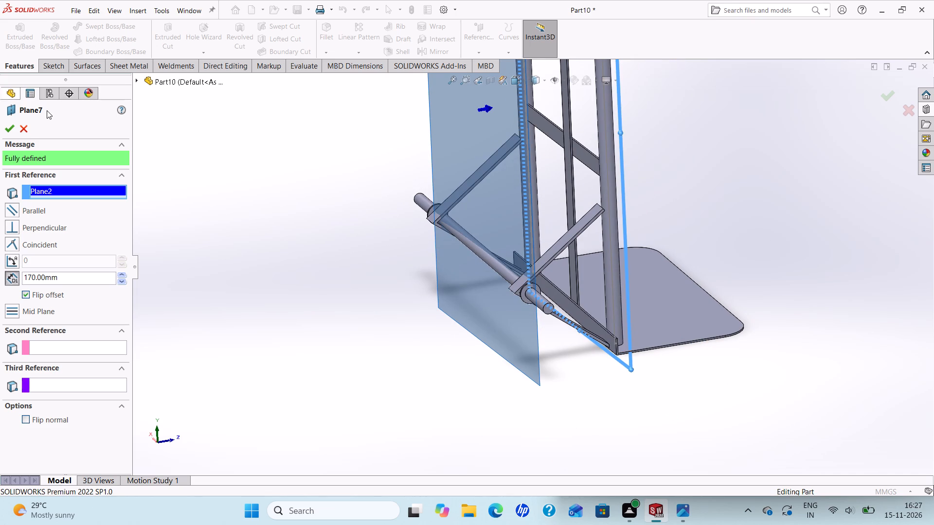
click(19, 128)
Delete the offset reference plane Plane7 that runs near the axle pipe.
scroll(158, 143, up, 3)
scroll(380, 181, up, 1)
middle_drag(382, 179, 425, 149)
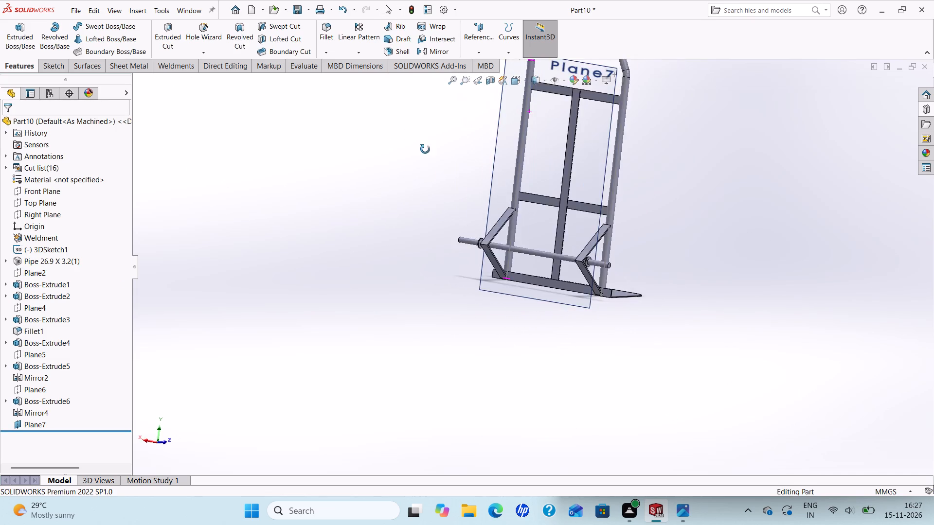
middle_drag(425, 149, 529, 254)
scroll(529, 254, up, 2)
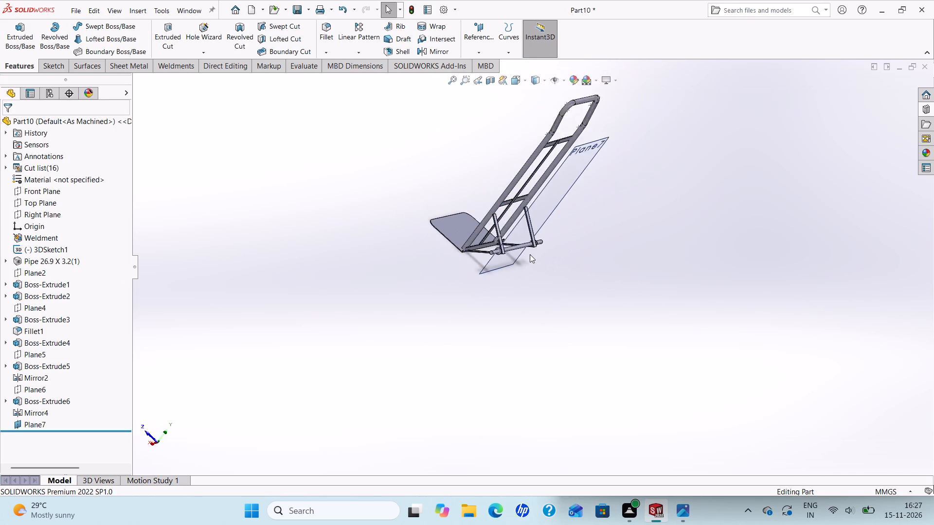
scroll(530, 254, up, 1)
scroll(506, 201, down, 3)
middle_drag(467, 193, 485, 212)
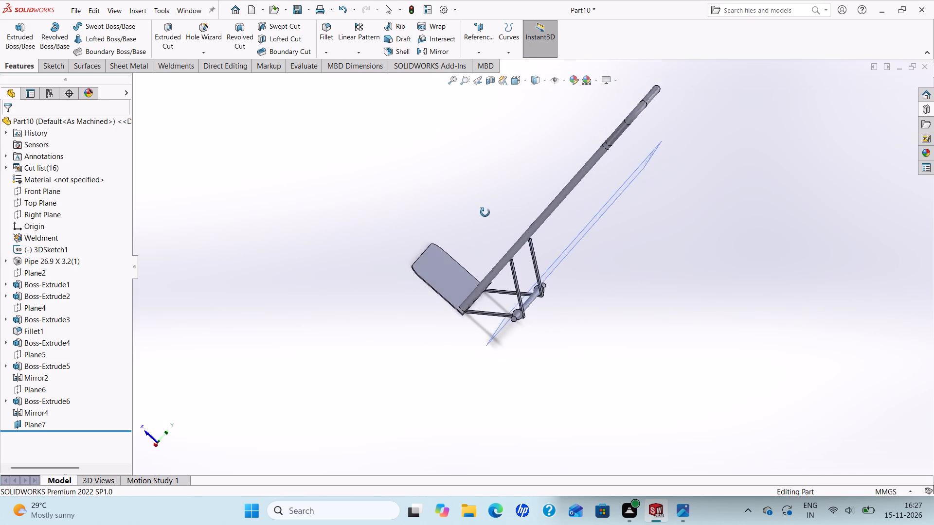
middle_drag(485, 212, 485, 219)
scroll(490, 220, down, 1)
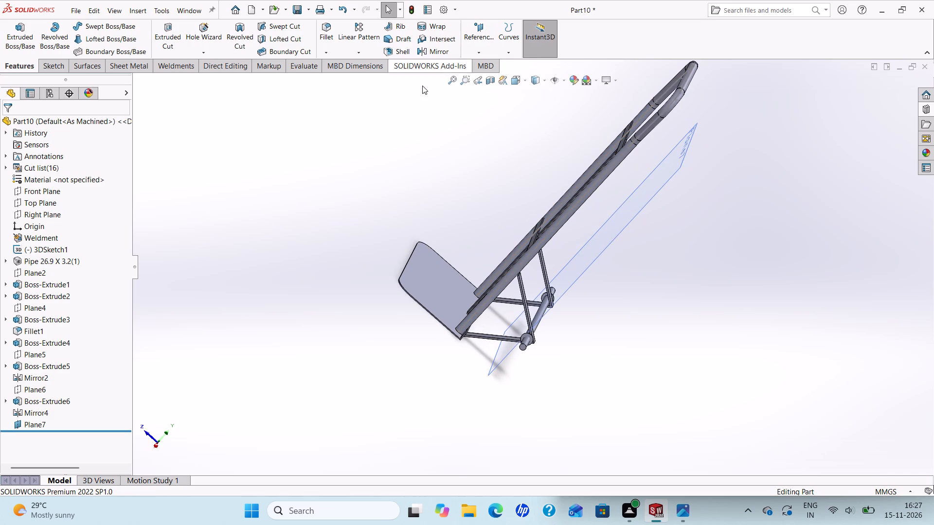
right_click(27, 427)
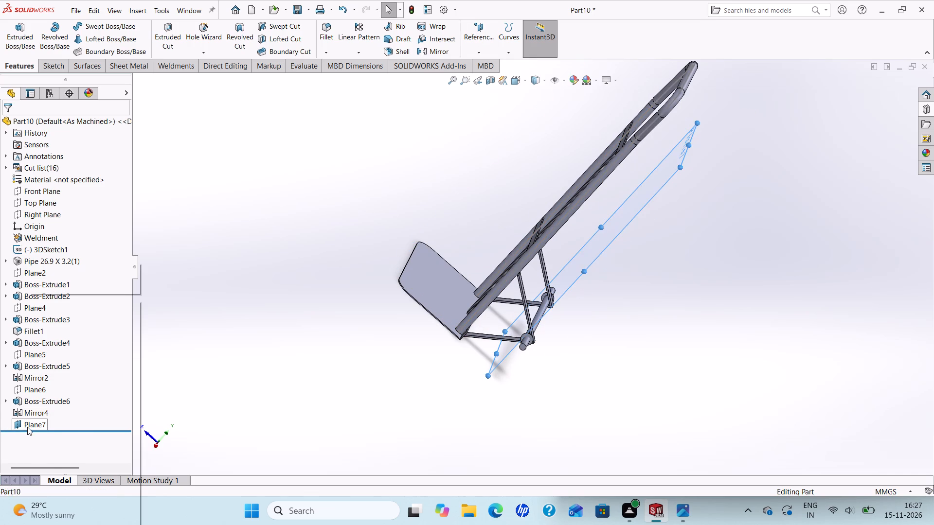
click(39, 392)
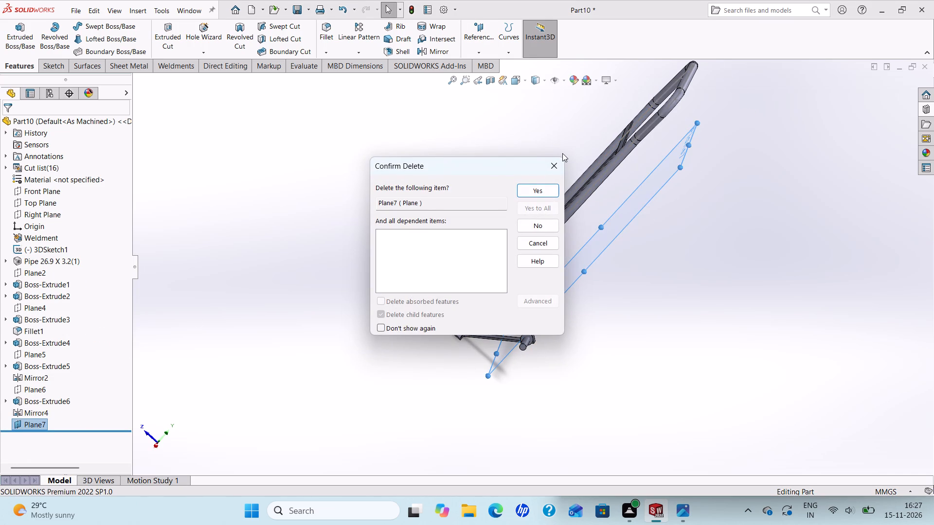
click(541, 195)
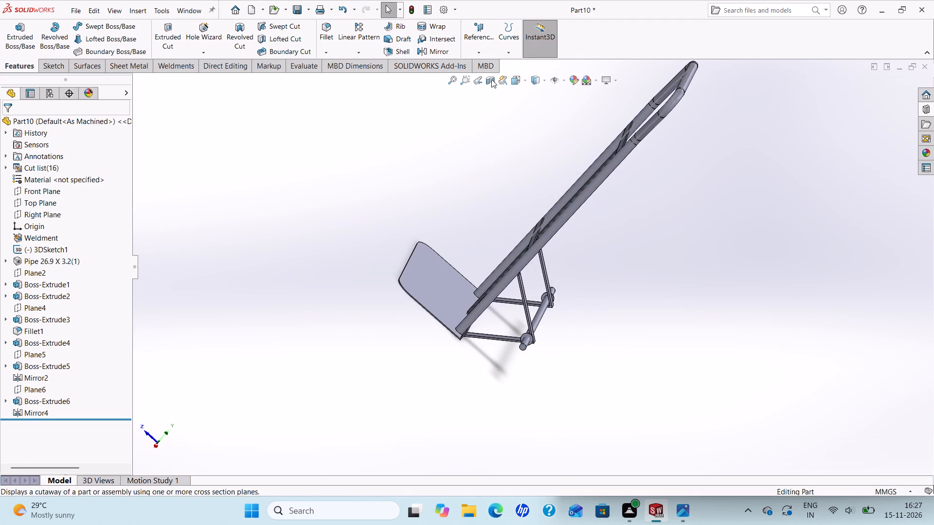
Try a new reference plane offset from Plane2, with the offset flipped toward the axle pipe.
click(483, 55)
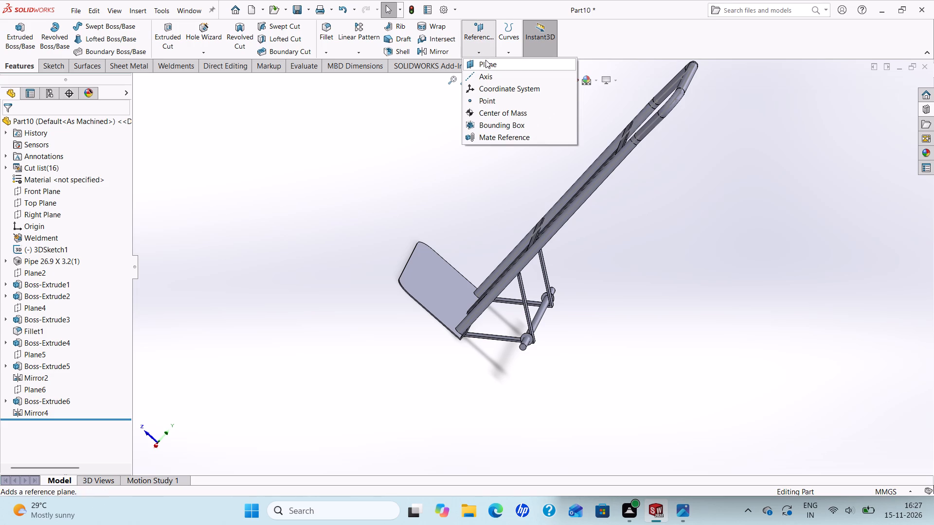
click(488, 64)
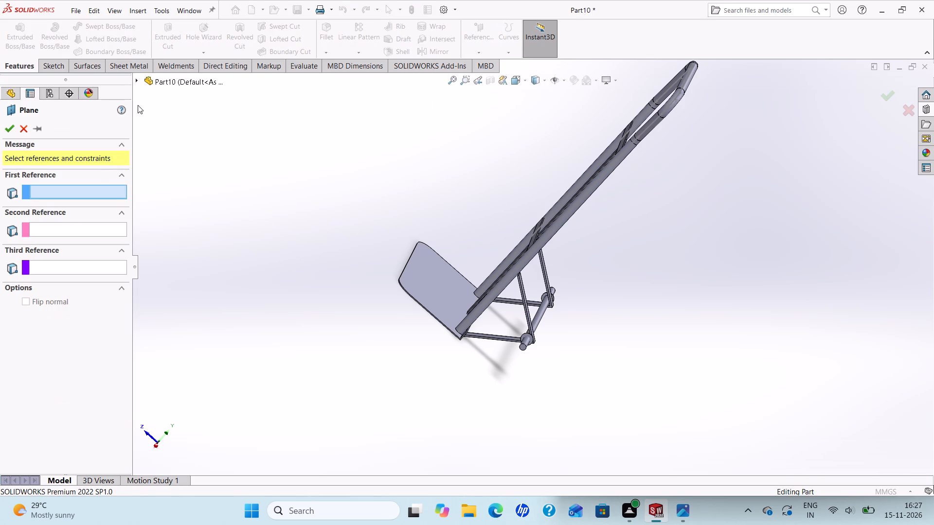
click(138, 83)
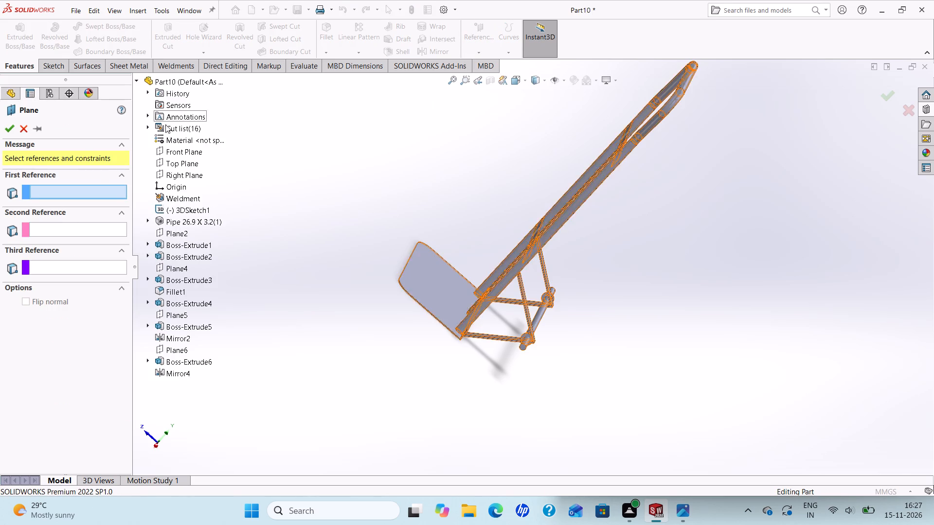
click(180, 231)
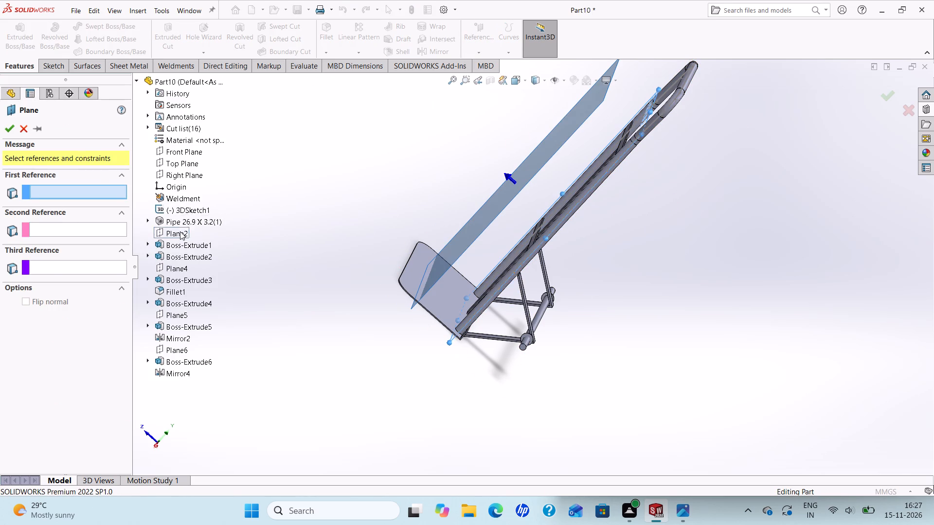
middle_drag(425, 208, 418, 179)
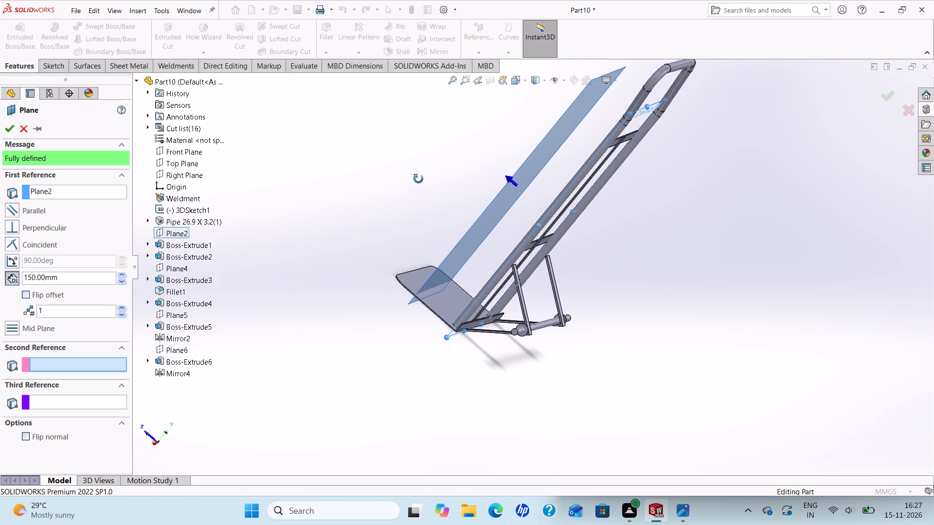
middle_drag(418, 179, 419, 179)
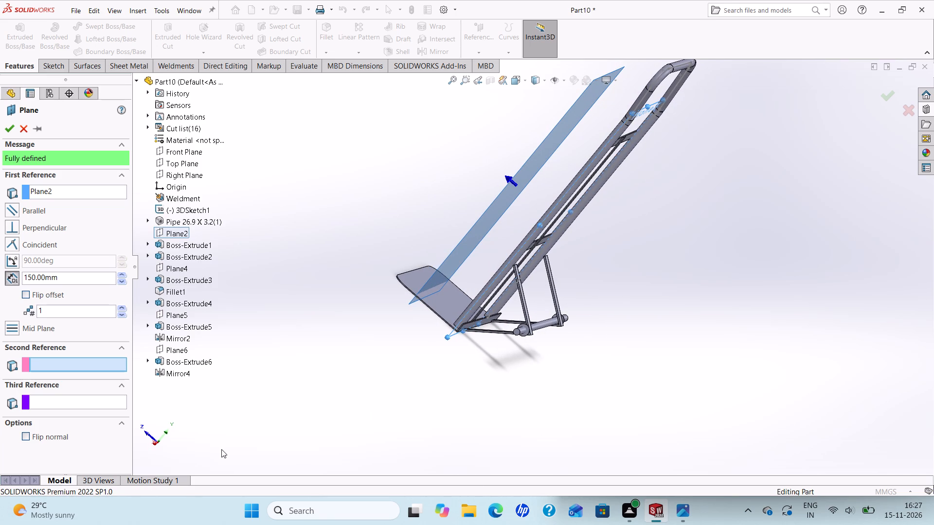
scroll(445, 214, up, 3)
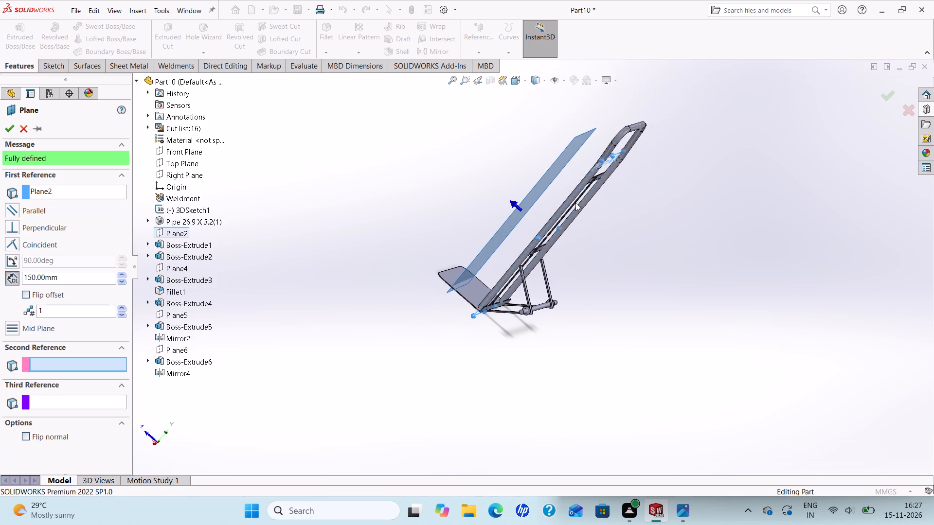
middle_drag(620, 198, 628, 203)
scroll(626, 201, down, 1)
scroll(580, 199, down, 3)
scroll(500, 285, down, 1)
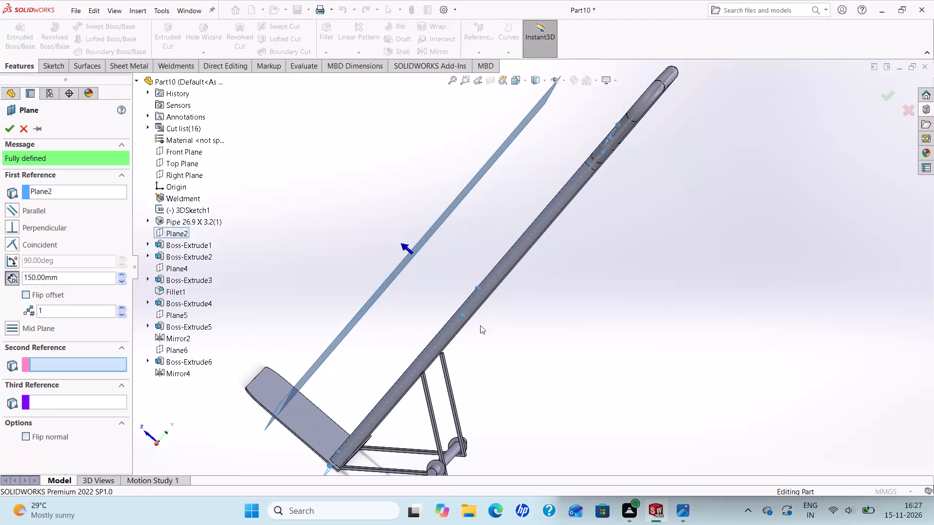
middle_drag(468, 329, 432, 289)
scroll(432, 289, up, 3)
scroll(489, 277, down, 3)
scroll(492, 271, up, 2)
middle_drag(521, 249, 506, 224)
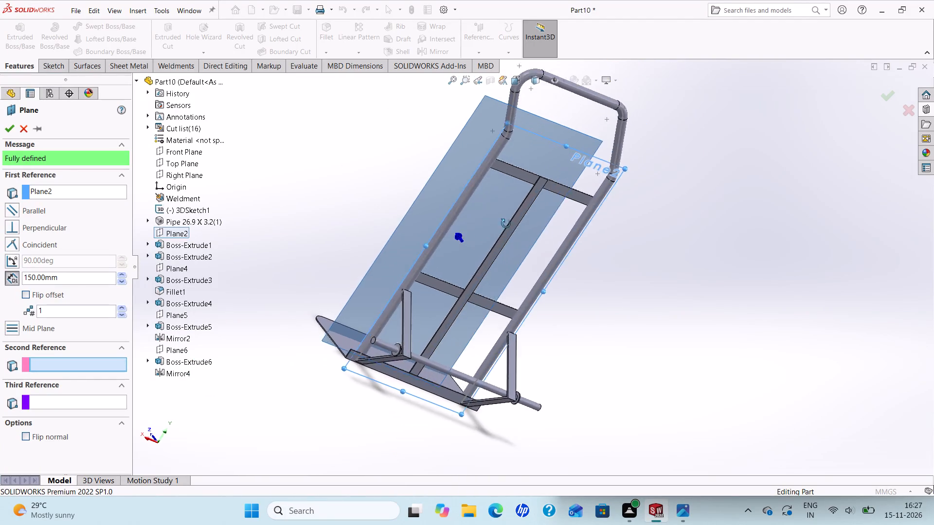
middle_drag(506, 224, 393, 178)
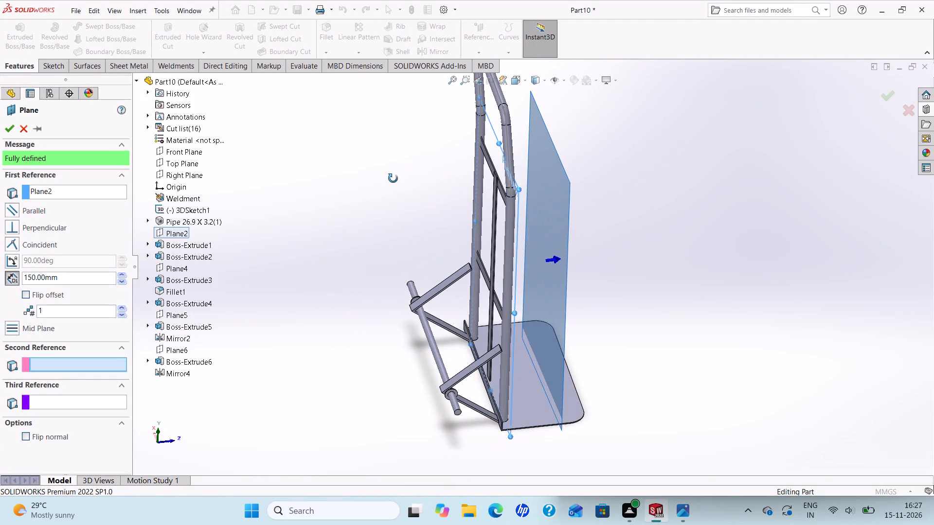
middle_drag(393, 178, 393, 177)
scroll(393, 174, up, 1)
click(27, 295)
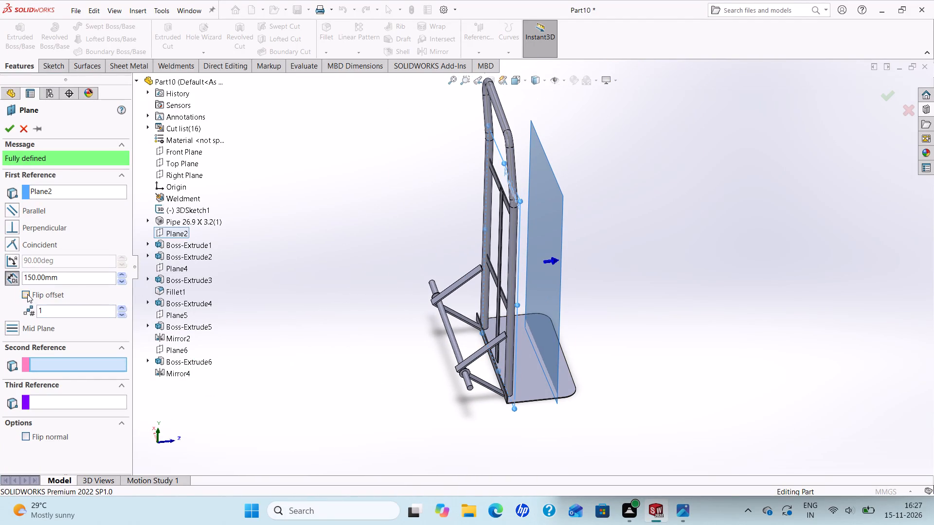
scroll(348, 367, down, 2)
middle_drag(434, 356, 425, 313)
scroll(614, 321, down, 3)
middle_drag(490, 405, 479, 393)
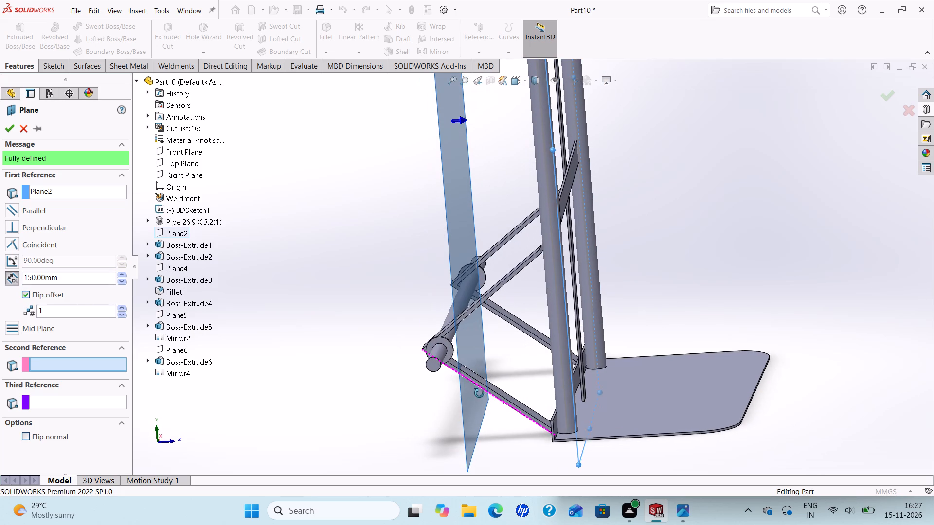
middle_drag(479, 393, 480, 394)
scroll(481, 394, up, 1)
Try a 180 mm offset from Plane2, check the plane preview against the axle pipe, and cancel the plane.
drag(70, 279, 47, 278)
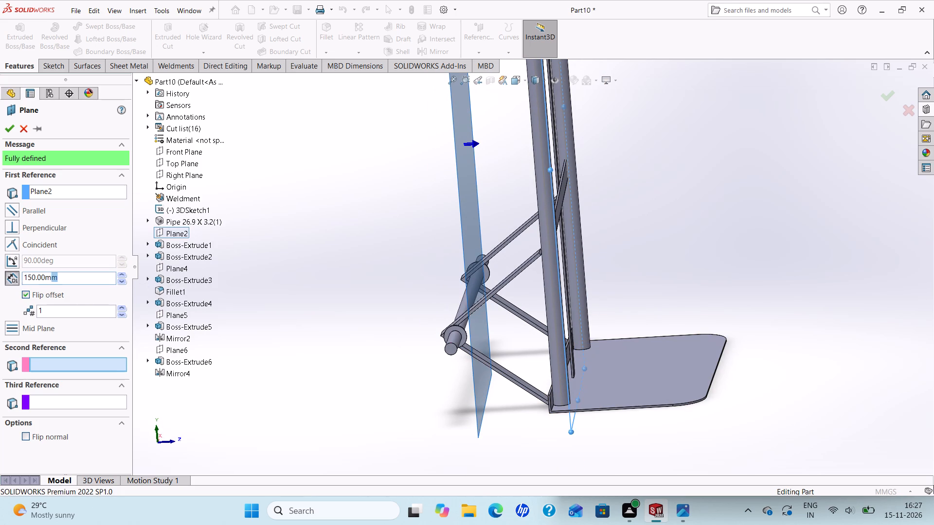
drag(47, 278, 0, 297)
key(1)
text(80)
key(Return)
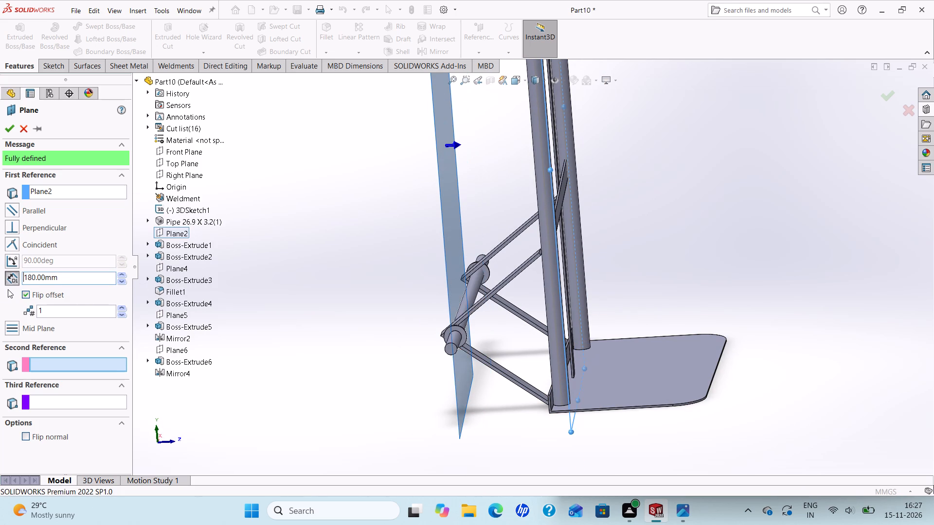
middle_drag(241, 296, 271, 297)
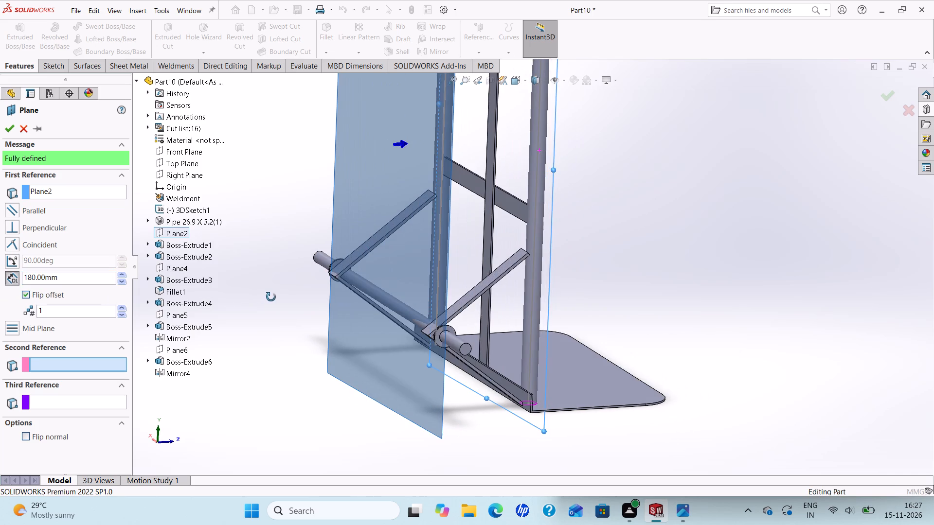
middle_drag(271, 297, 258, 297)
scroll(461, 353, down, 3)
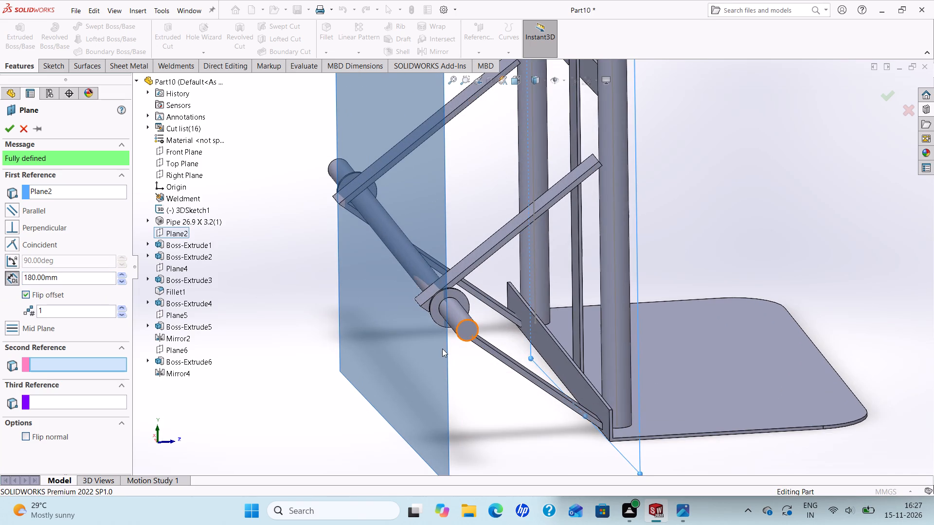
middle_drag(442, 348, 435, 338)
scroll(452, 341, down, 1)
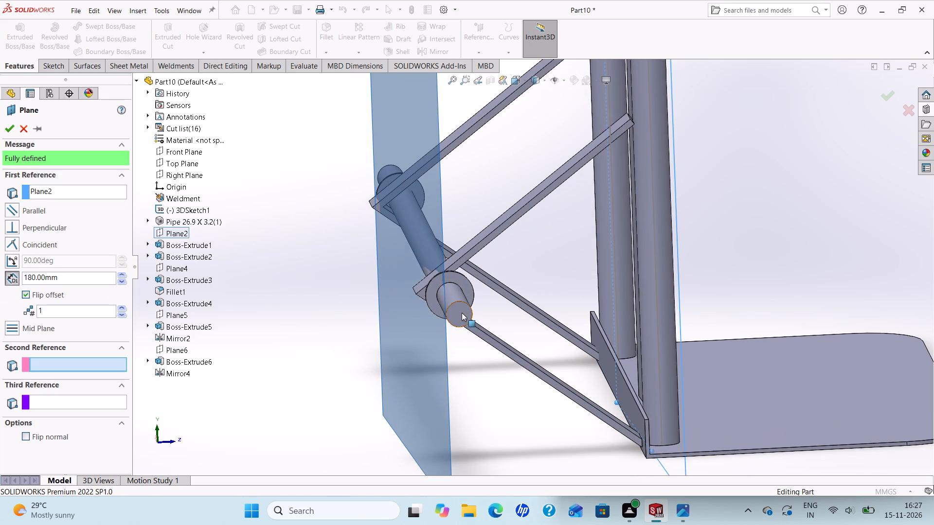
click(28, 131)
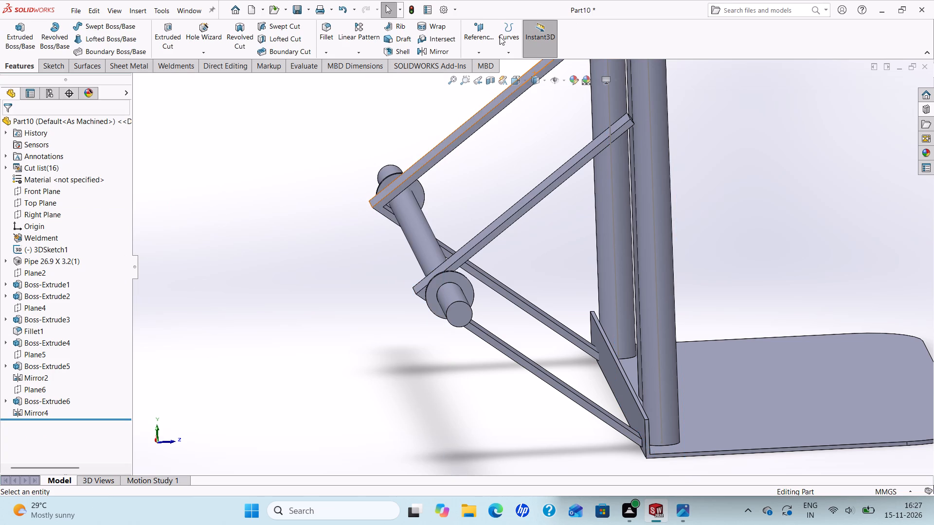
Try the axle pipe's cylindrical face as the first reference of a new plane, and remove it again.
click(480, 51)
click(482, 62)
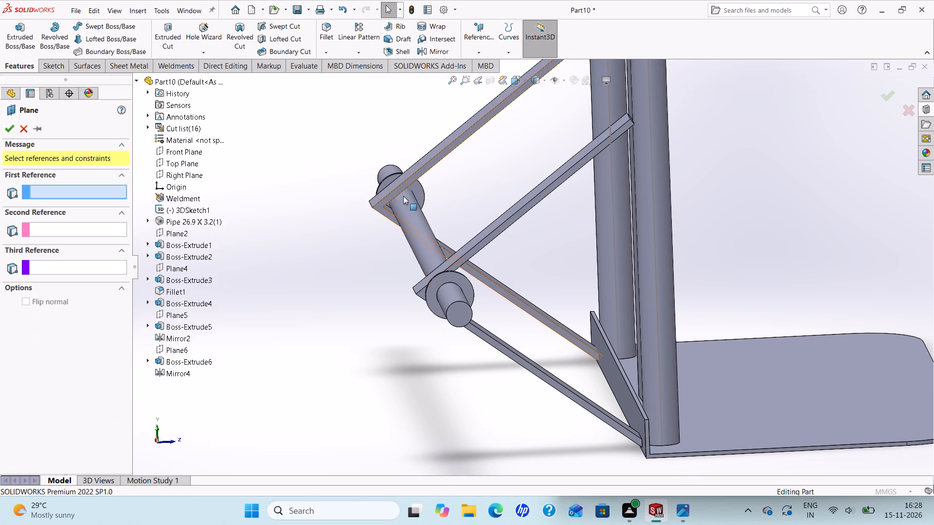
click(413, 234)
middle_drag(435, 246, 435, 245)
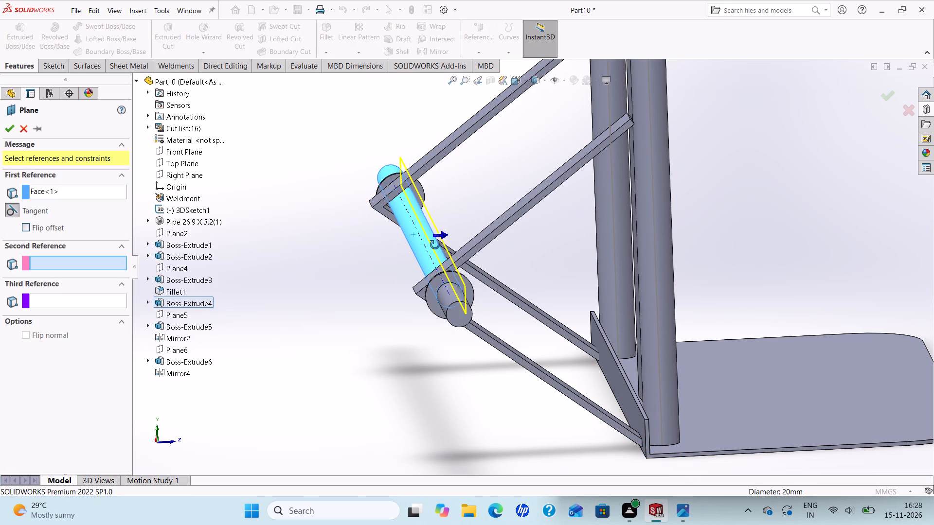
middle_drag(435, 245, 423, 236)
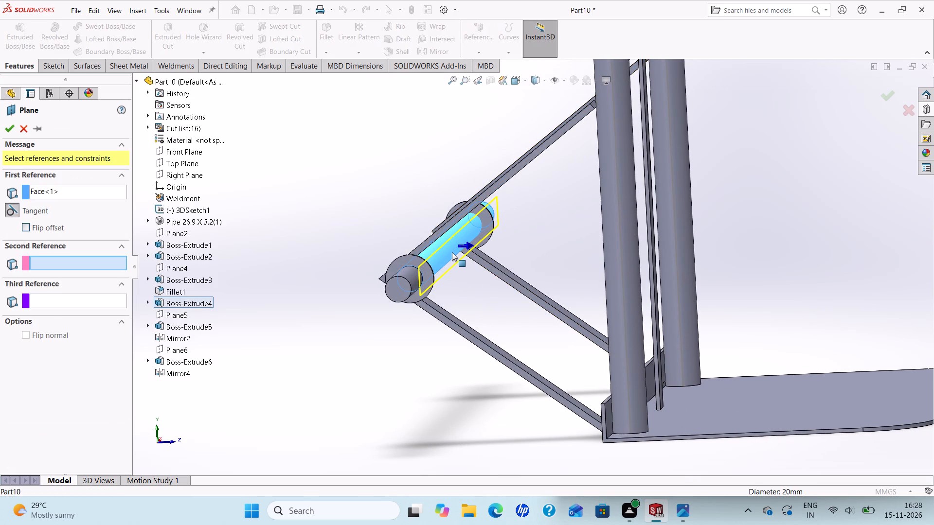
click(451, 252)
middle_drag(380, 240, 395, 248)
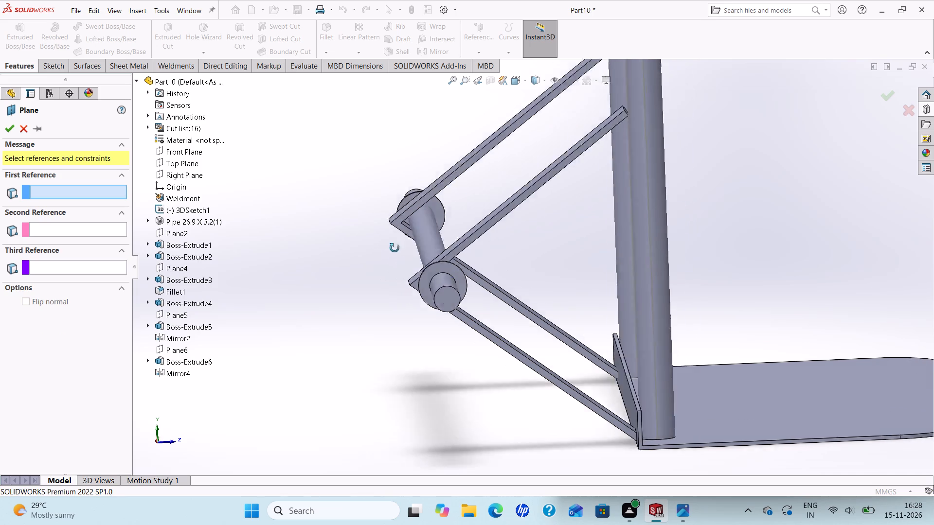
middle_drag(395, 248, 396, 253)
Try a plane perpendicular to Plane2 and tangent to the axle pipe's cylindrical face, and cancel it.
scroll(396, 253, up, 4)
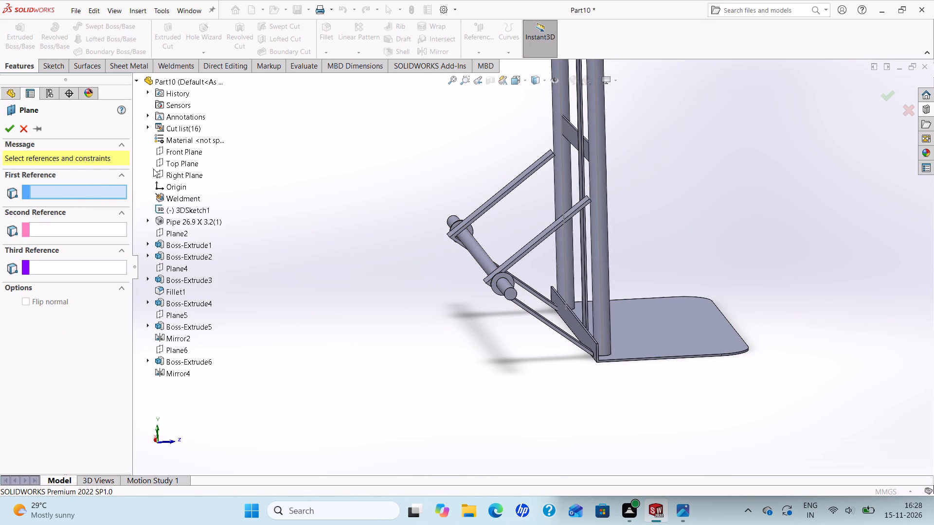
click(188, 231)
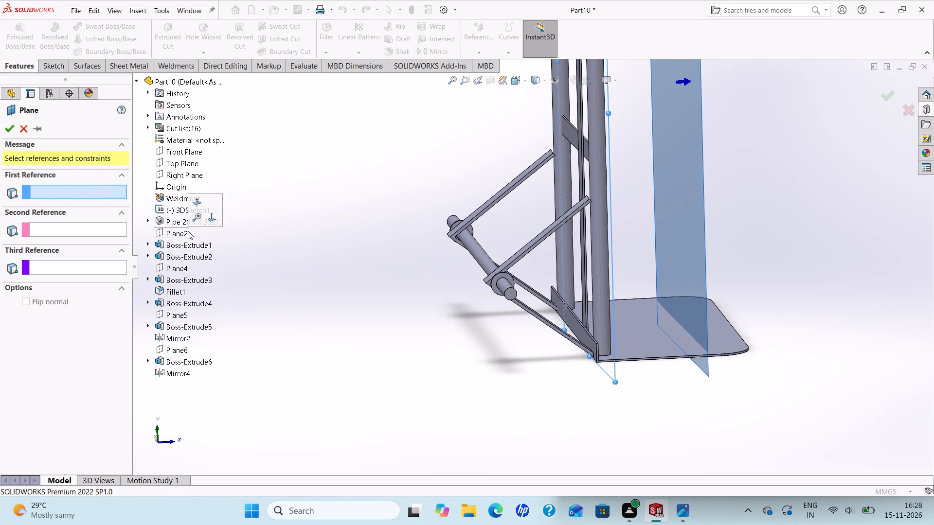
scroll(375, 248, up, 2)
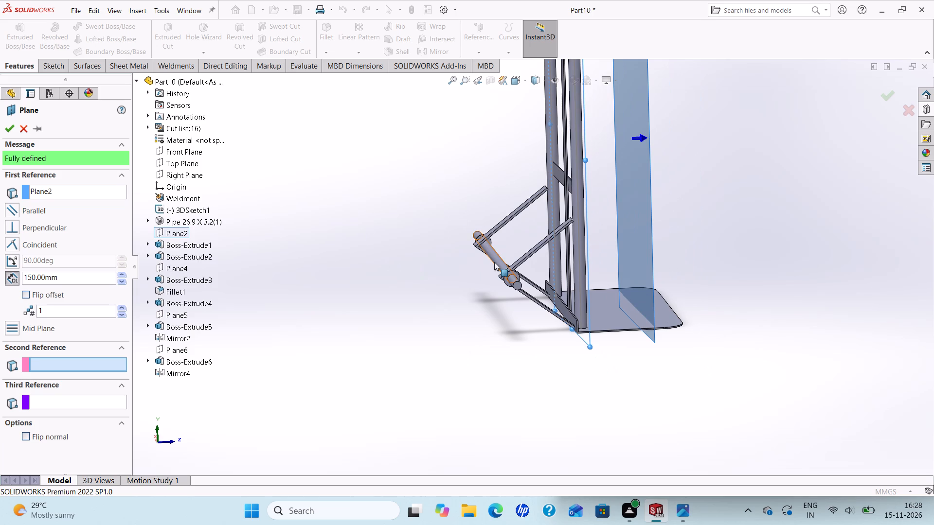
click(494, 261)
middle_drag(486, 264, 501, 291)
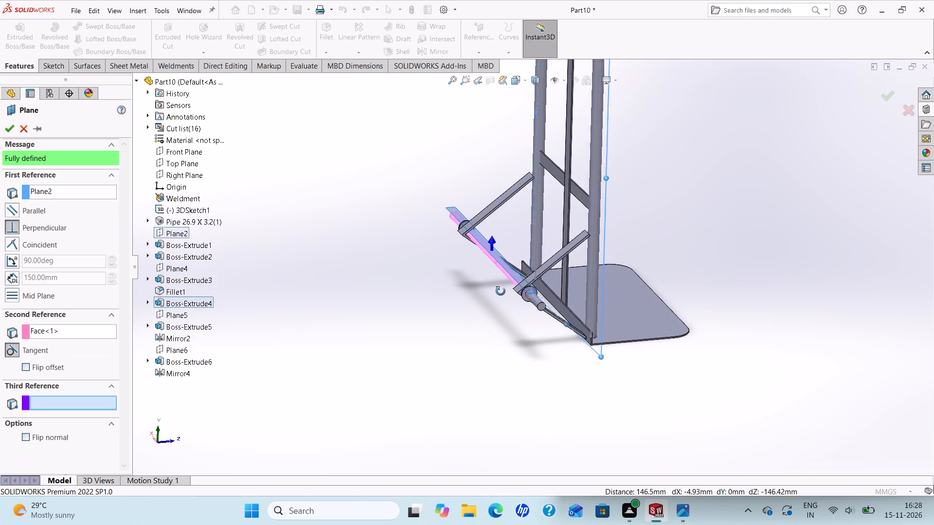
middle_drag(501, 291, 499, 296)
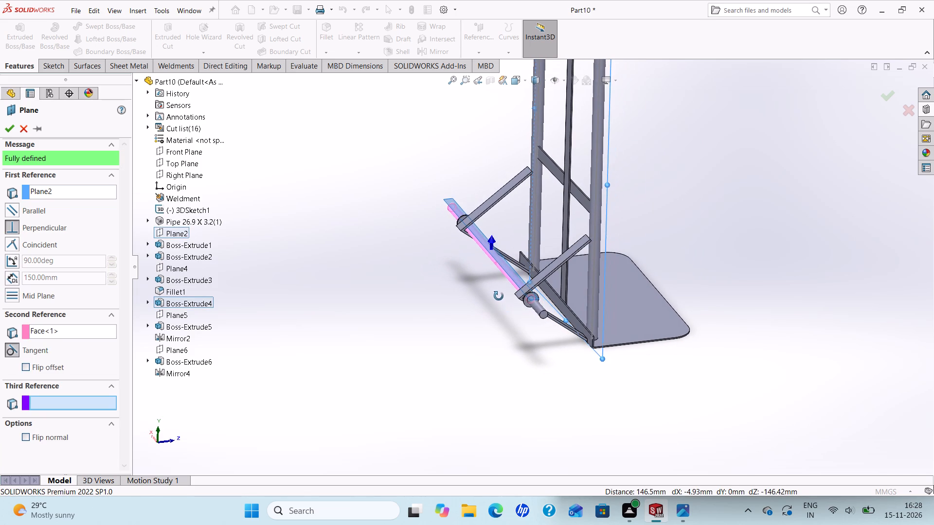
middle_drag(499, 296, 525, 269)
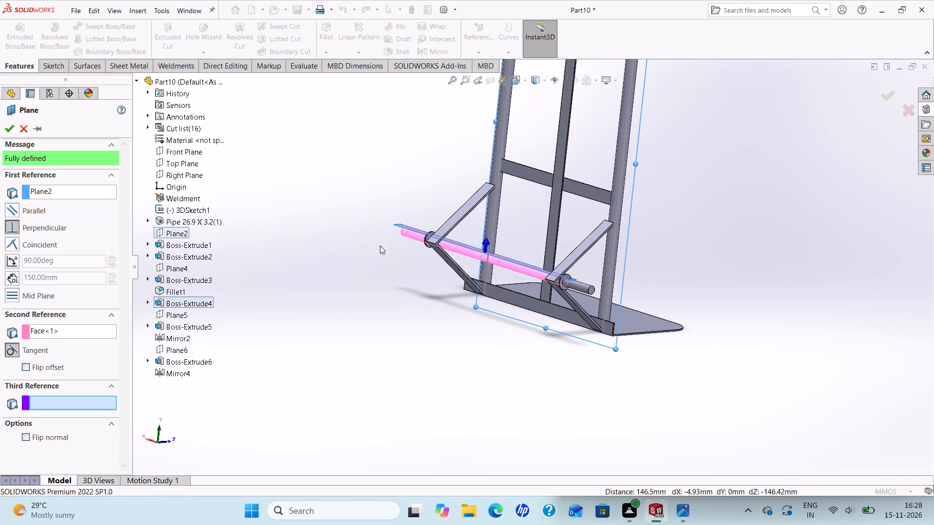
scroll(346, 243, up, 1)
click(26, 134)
Start a new reference plane offset from Plane2, with the offset flipped toward the axle pipe.
scroll(377, 156, down, 2)
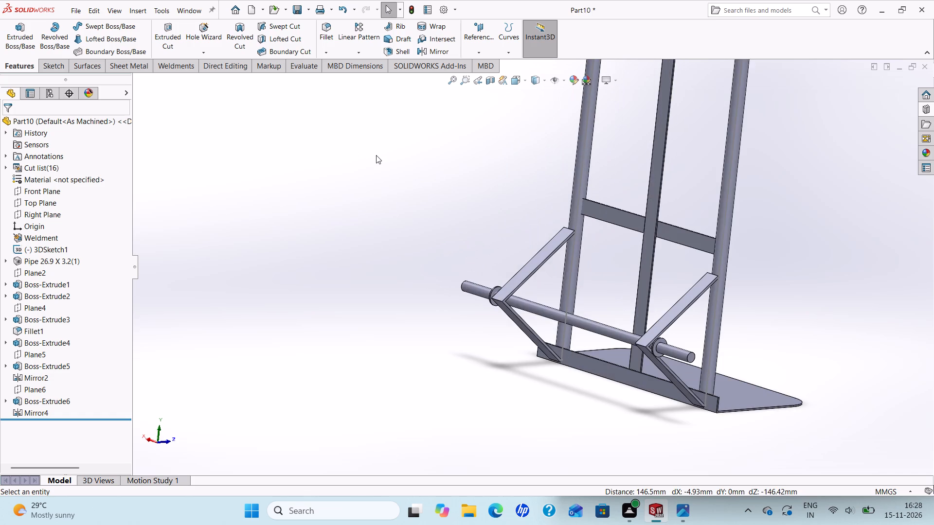
middle_drag(374, 152, 359, 142)
click(471, 47)
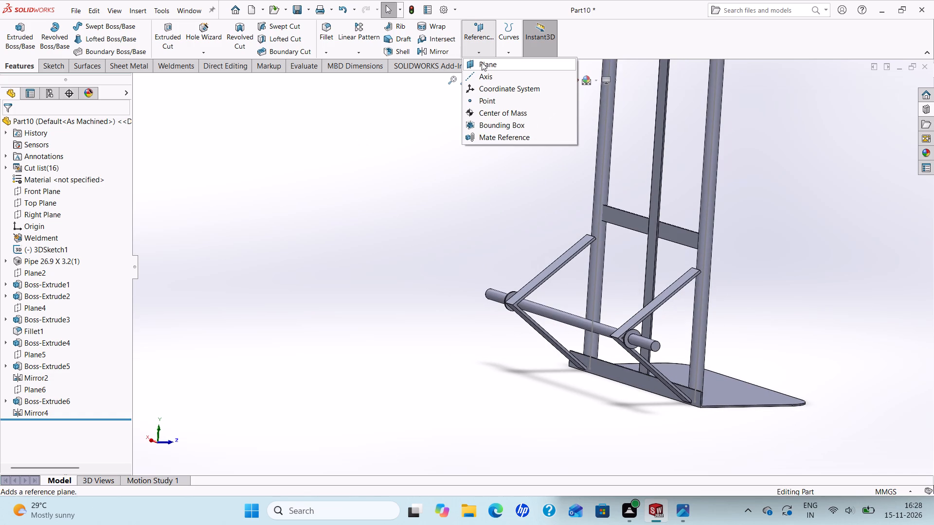
click(484, 65)
scroll(474, 178, up, 3)
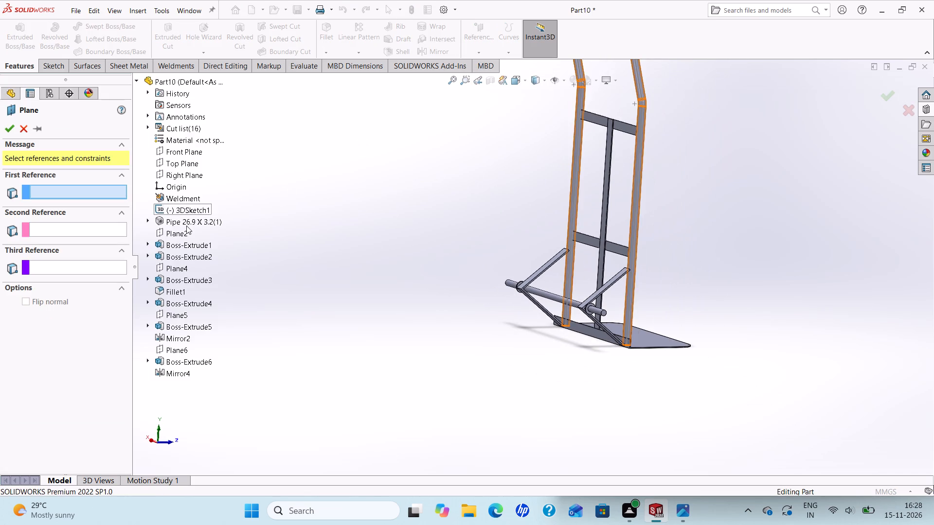
click(183, 236)
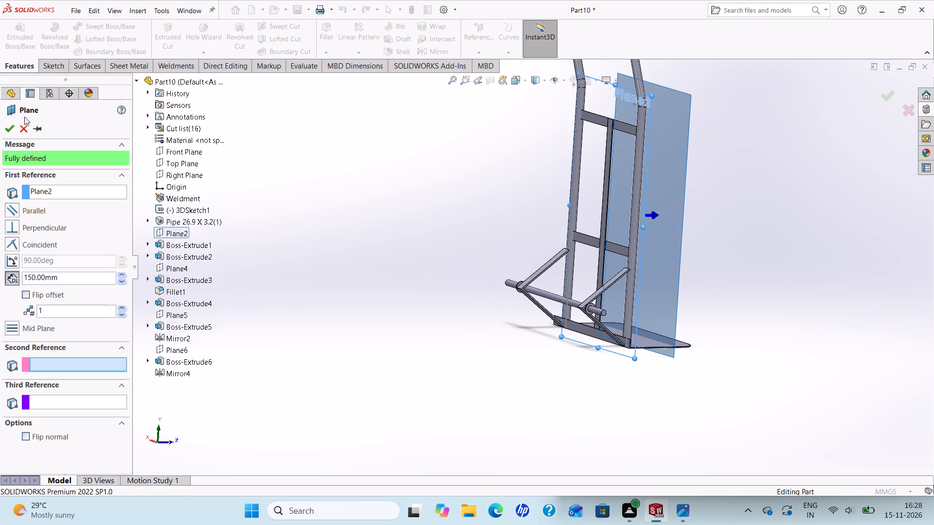
scroll(313, 239, up, 3)
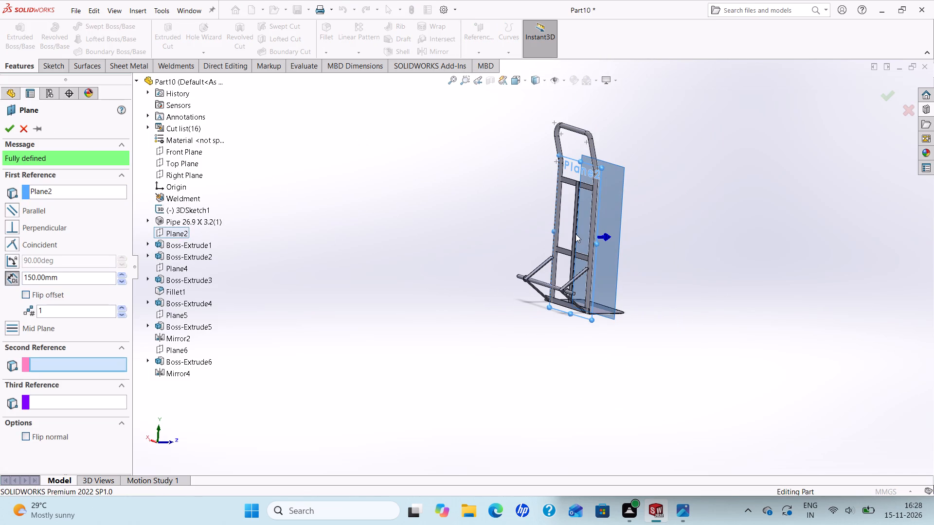
click(12, 191)
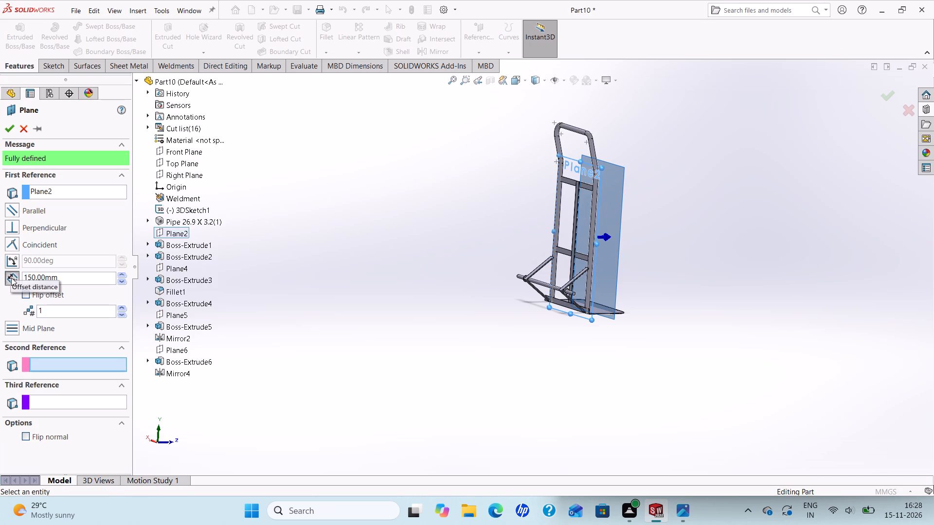
click(11, 277)
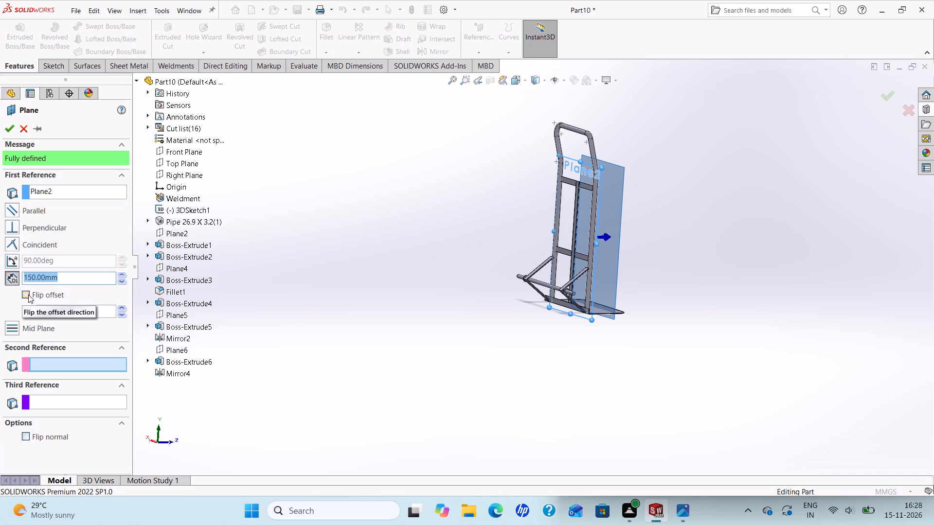
click(29, 294)
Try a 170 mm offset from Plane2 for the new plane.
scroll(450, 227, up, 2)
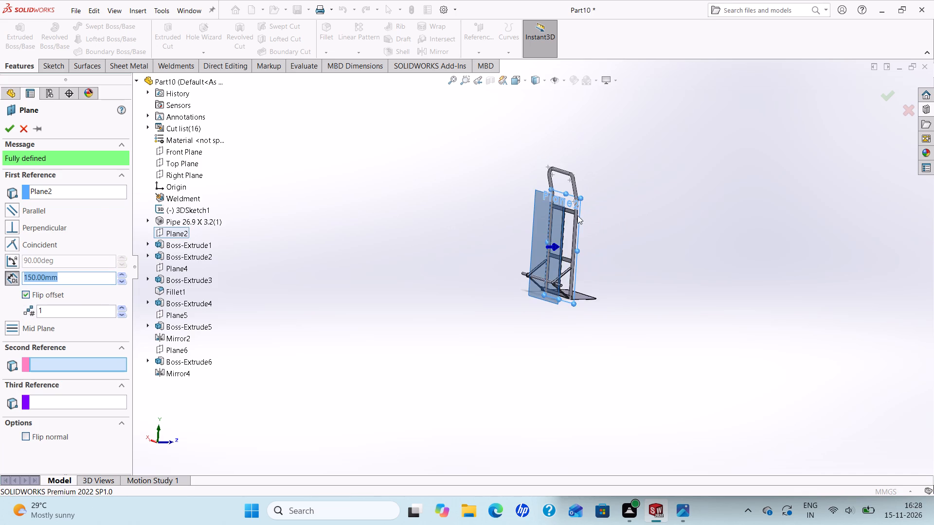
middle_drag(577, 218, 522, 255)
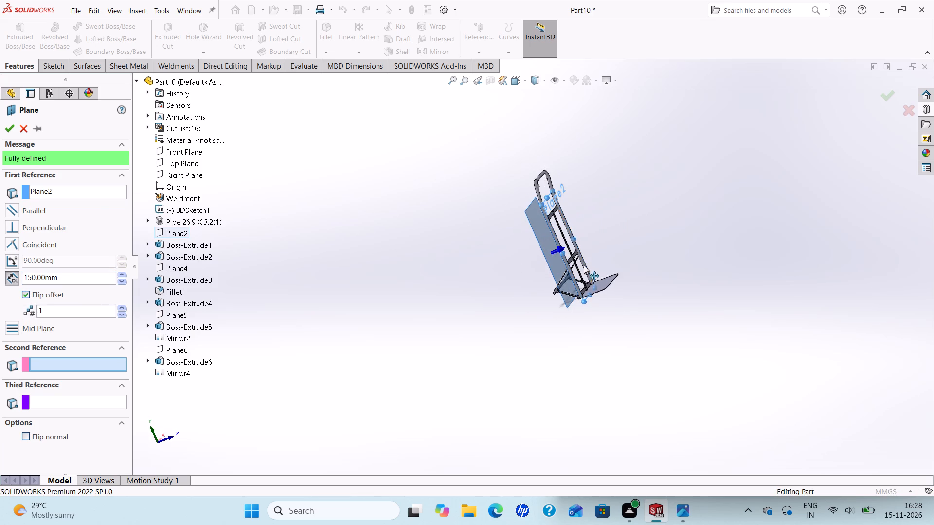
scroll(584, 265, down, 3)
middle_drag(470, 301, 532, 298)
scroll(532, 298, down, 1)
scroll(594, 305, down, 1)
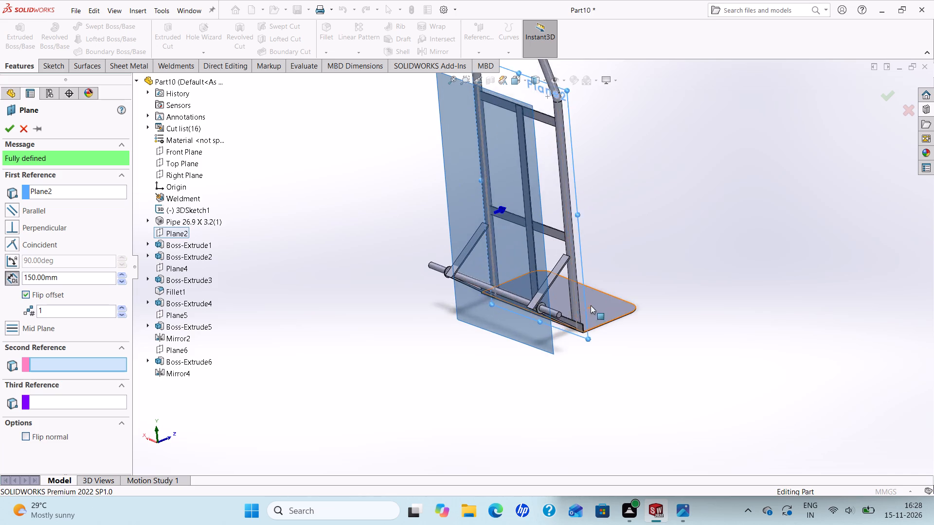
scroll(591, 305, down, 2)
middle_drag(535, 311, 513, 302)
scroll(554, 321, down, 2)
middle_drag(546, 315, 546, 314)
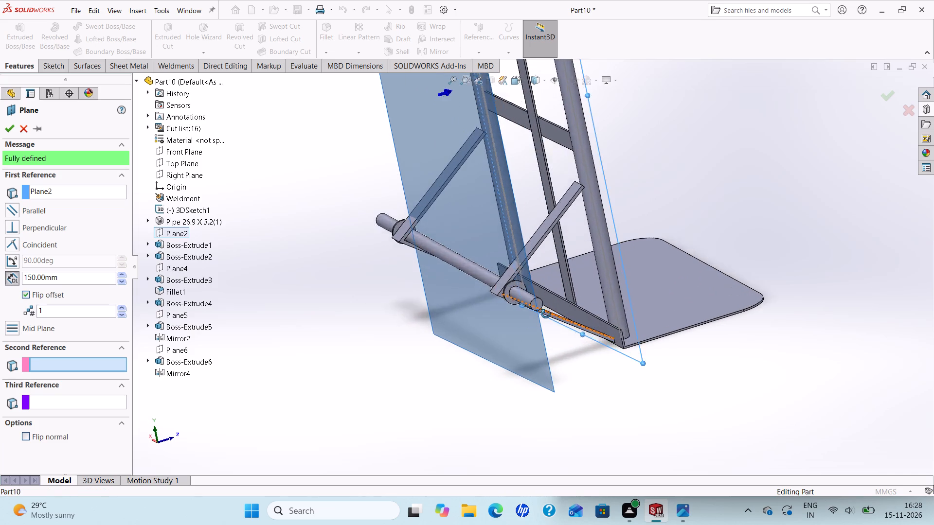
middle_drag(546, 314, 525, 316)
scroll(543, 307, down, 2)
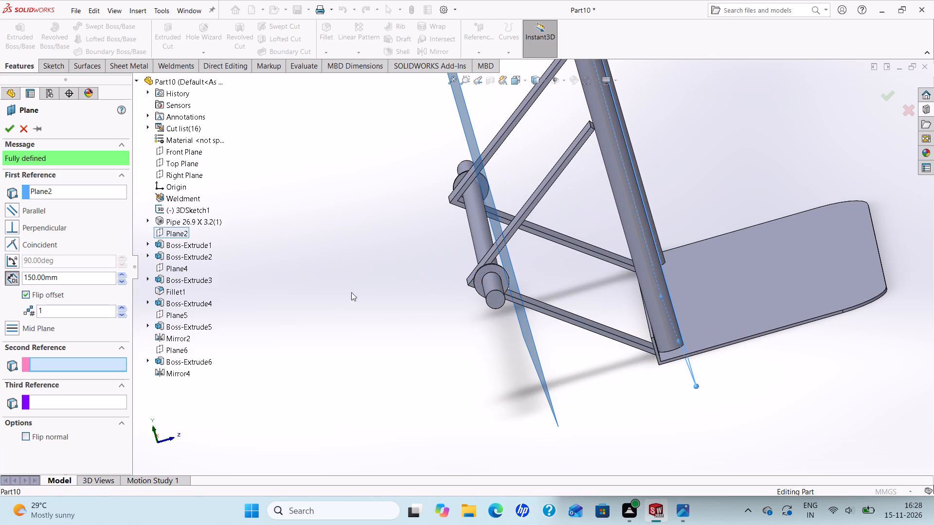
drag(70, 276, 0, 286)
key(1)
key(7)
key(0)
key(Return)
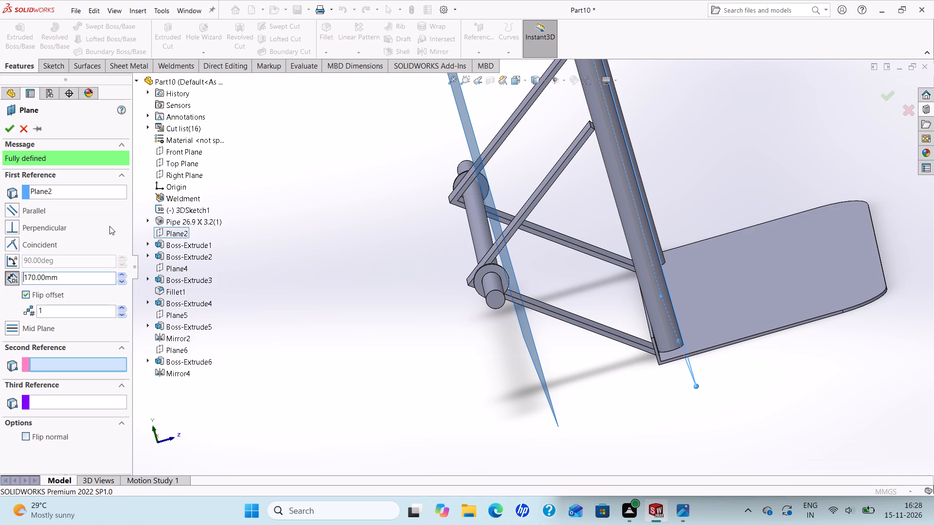
Examine where the plane preview passes relative to the axle pipe and its end face.
scroll(335, 198, down, 3)
middle_drag(428, 220, 437, 206)
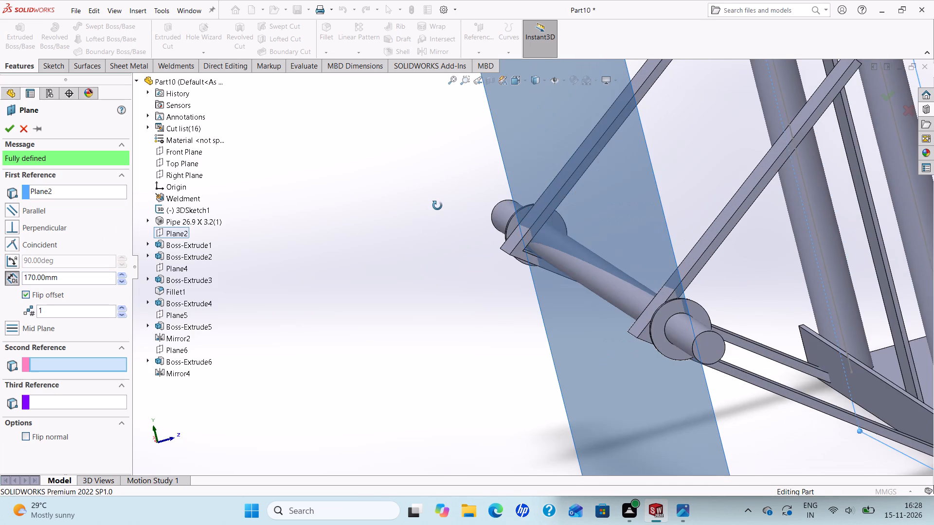
middle_drag(437, 206, 432, 223)
scroll(432, 223, up, 3)
scroll(576, 241, down, 2)
middle_drag(605, 245, 589, 240)
scroll(589, 240, up, 4)
scroll(598, 279, down, 3)
scroll(506, 342, down, 3)
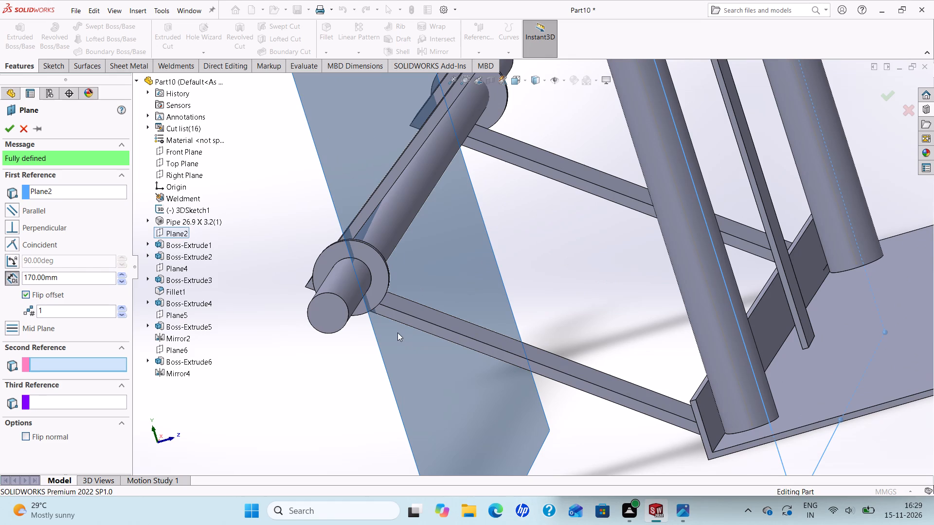
scroll(383, 322, up, 2)
middle_drag(393, 314, 398, 303)
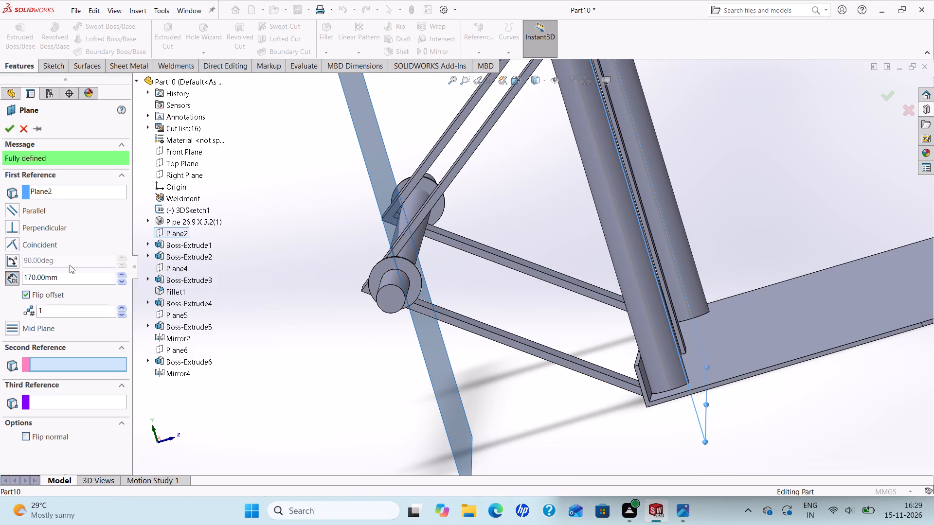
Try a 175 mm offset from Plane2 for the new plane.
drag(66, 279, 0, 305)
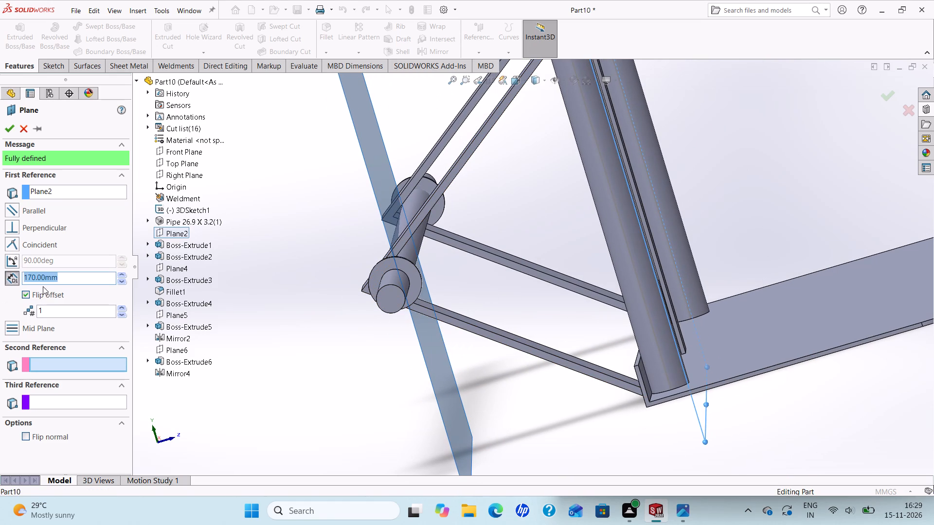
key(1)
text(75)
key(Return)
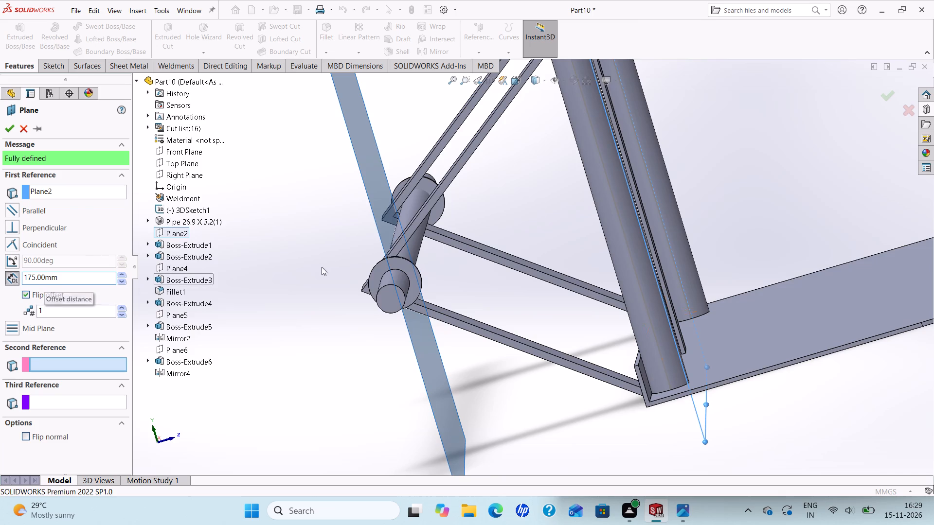
Check from several angles whether the plane preview runs through the centre of the axle pipe.
scroll(418, 271, up, 2)
middle_drag(425, 265, 432, 254)
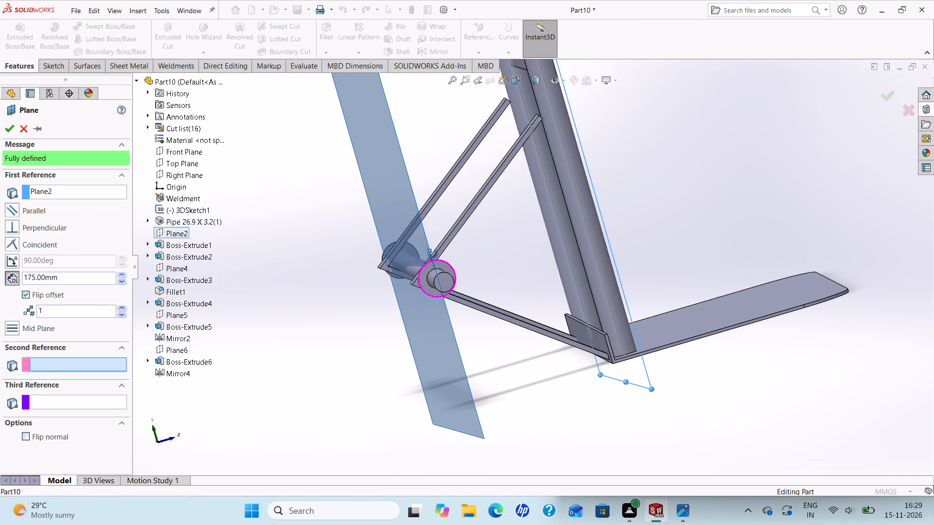
middle_drag(432, 254, 429, 271)
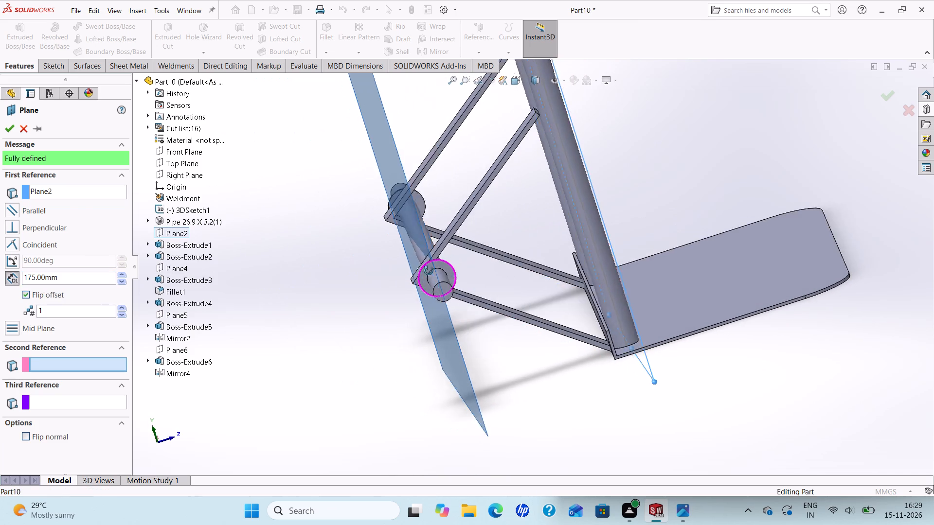
middle_drag(429, 271, 431, 278)
scroll(431, 278, up, 4)
scroll(556, 293, down, 1)
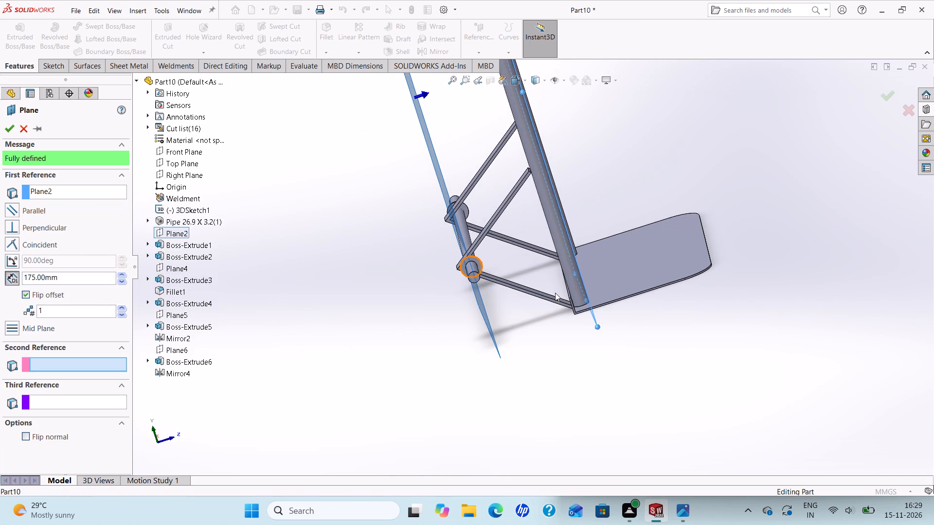
middle_drag(549, 293, 544, 283)
scroll(542, 291, down, 3)
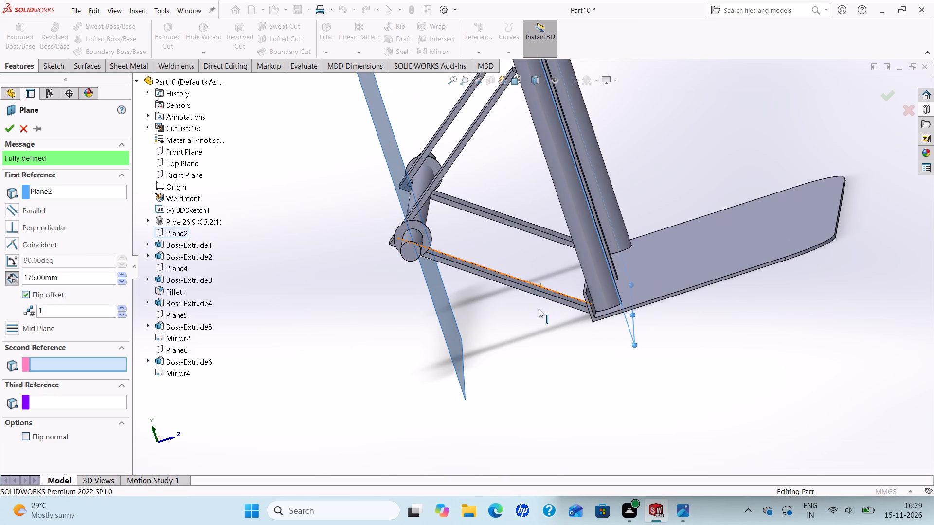
middle_drag(539, 309, 540, 291)
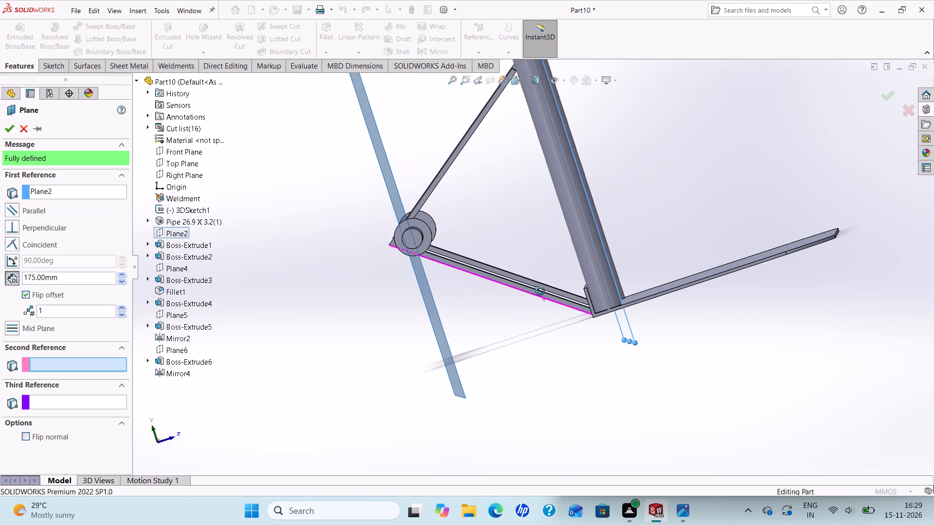
middle_drag(540, 291, 546, 307)
scroll(546, 307, up, 2)
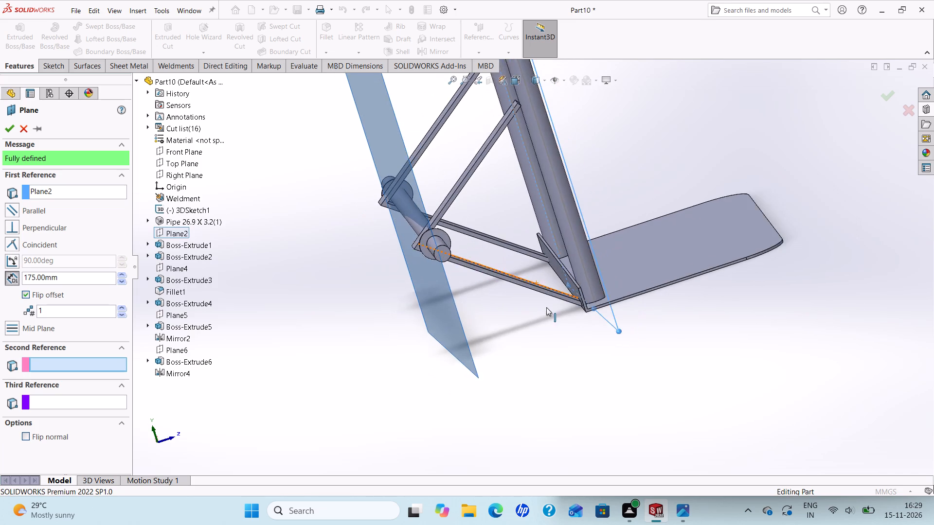
scroll(546, 307, up, 1)
scroll(517, 246, down, 3)
middle_drag(502, 256, 507, 277)
scroll(507, 277, up, 1)
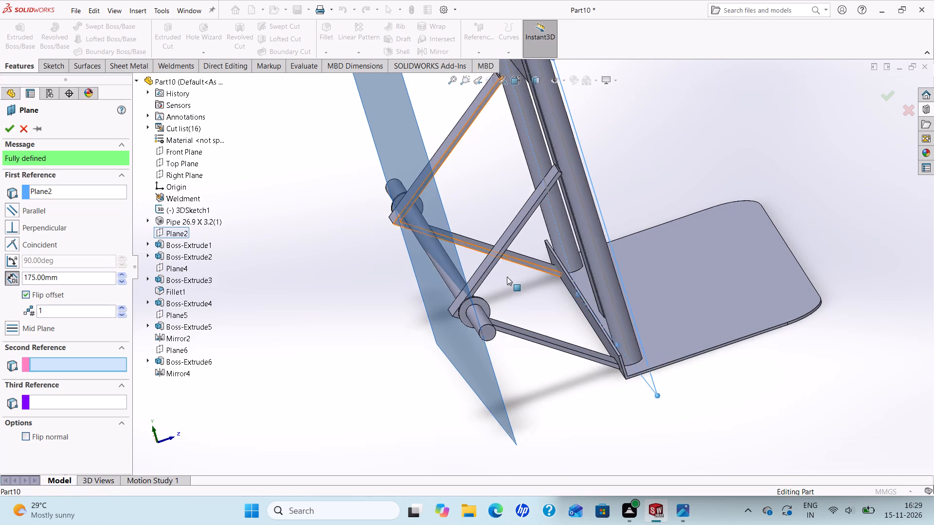
scroll(507, 277, up, 2)
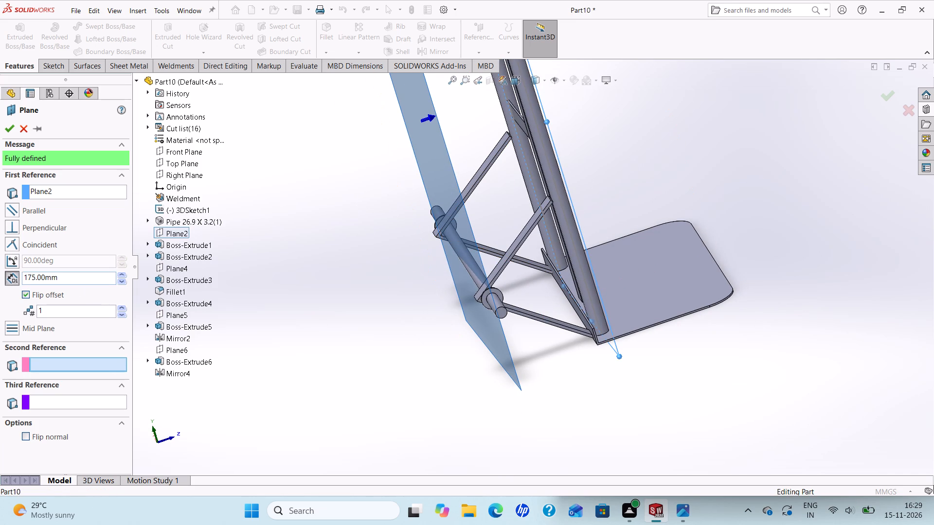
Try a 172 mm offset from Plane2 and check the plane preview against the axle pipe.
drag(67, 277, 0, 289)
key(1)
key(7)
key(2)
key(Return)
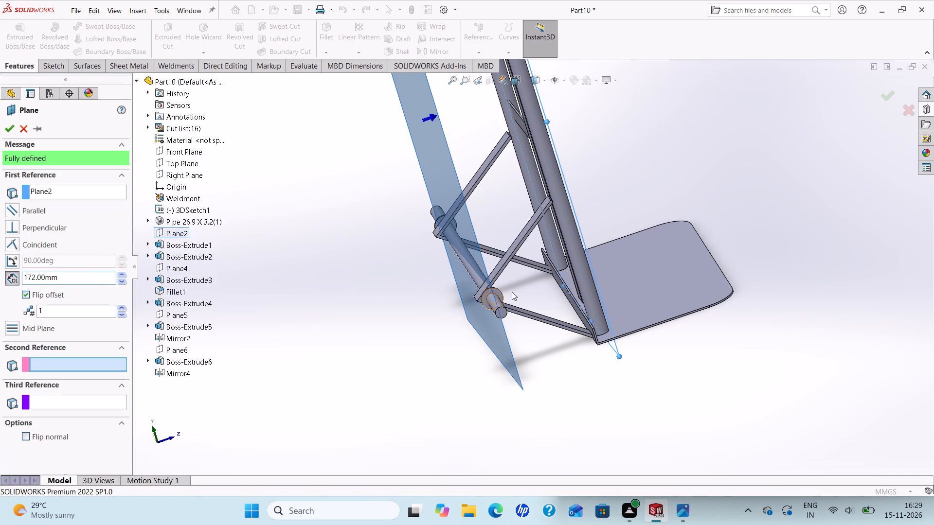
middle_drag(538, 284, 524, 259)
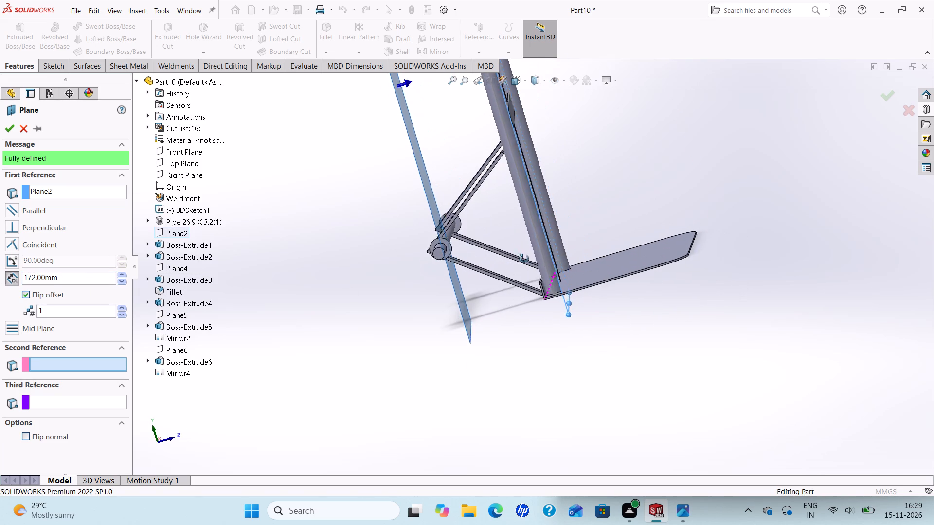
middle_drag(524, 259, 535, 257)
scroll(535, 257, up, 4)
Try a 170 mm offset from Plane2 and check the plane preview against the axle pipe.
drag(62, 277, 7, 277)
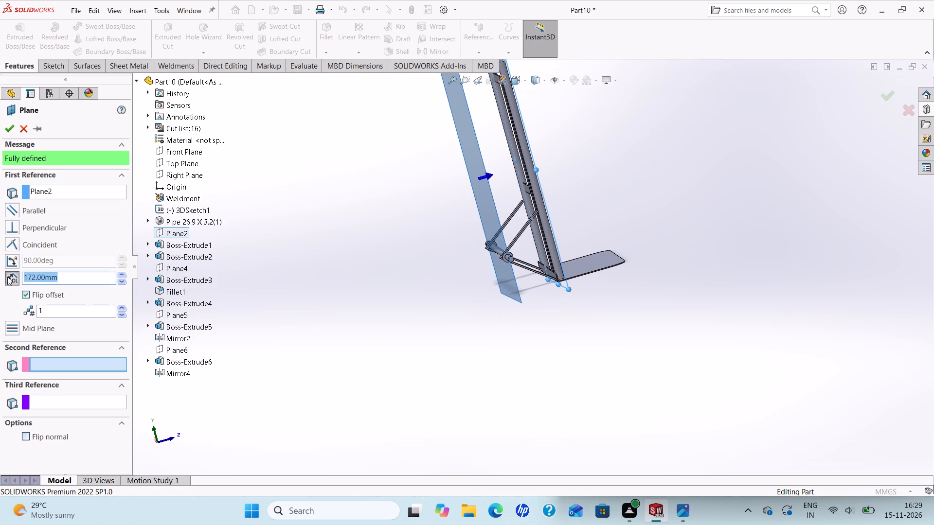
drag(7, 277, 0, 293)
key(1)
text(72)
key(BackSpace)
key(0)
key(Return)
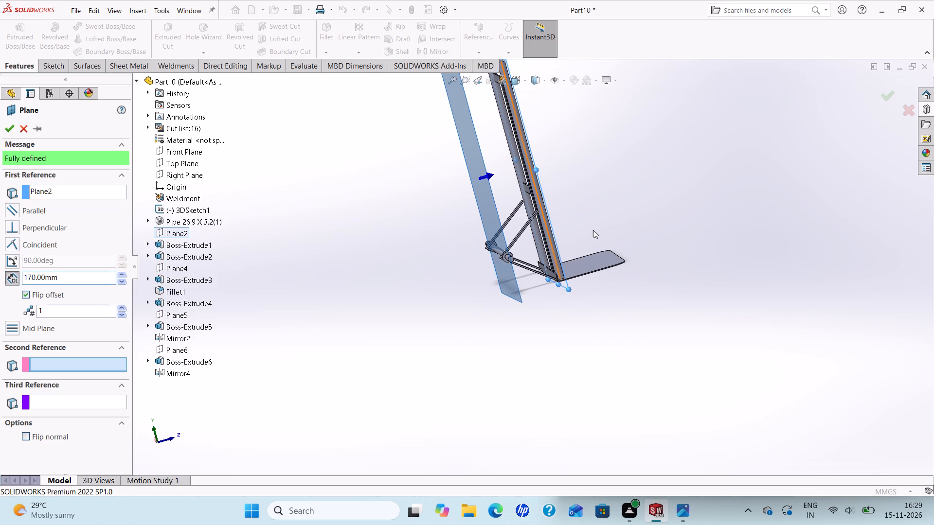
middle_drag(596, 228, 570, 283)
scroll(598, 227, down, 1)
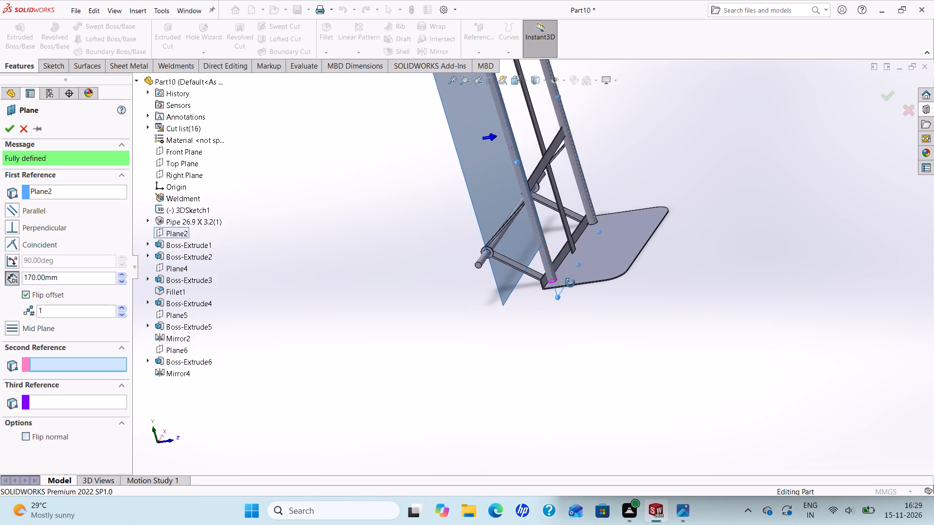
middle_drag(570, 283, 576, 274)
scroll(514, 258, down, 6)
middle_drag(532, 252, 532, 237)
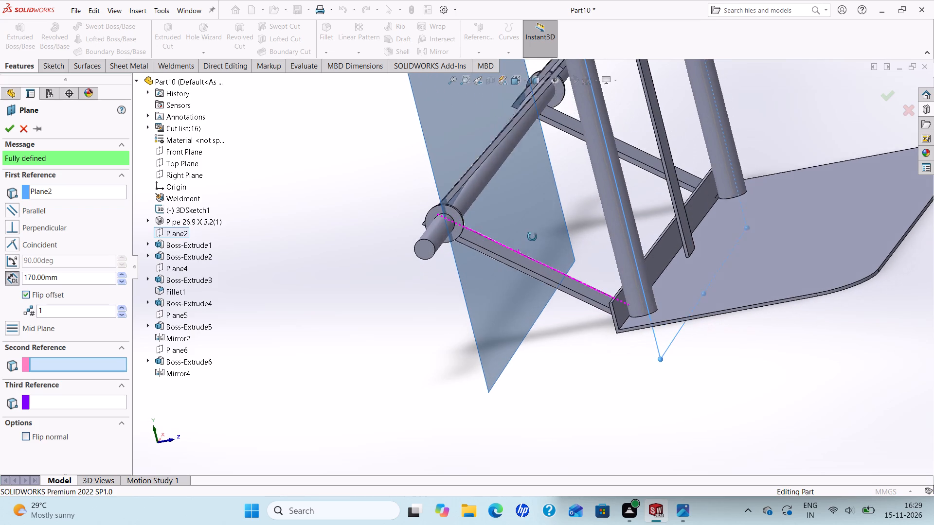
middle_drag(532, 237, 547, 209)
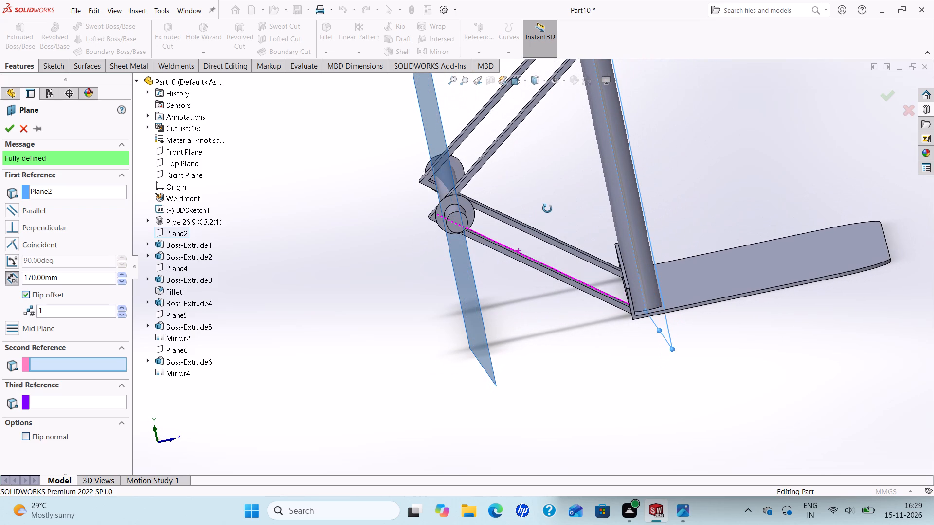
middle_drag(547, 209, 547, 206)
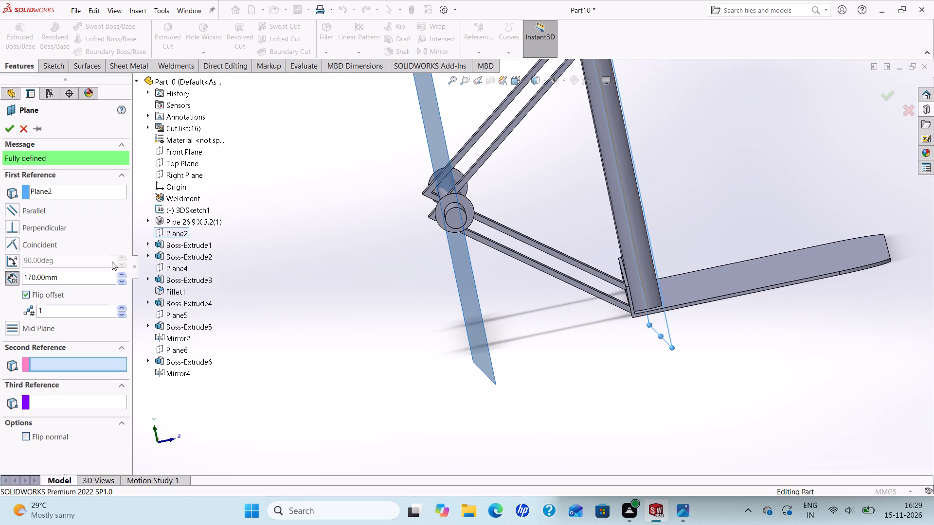
Set the offset from Plane2 to 171 mm and create the reference plane through the axle pipe.
drag(61, 280, 0, 279)
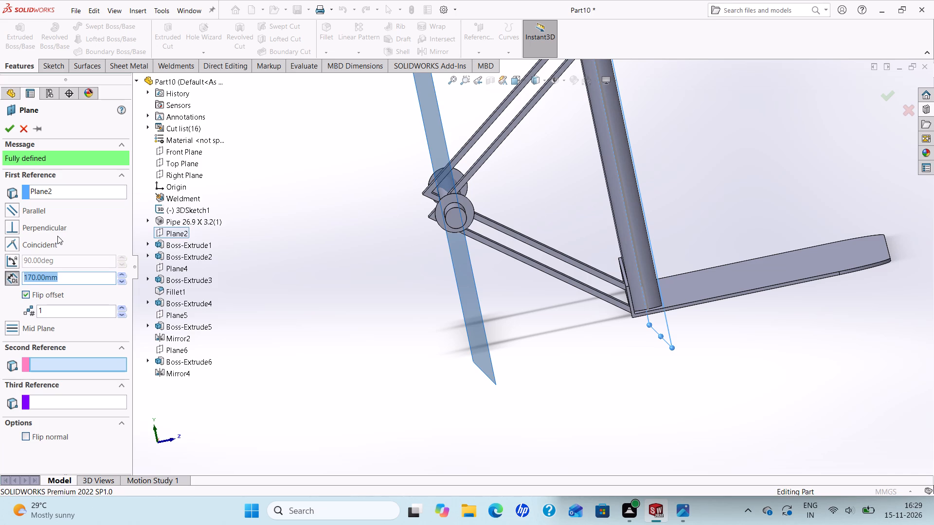
key(1)
key(7)
key(0)
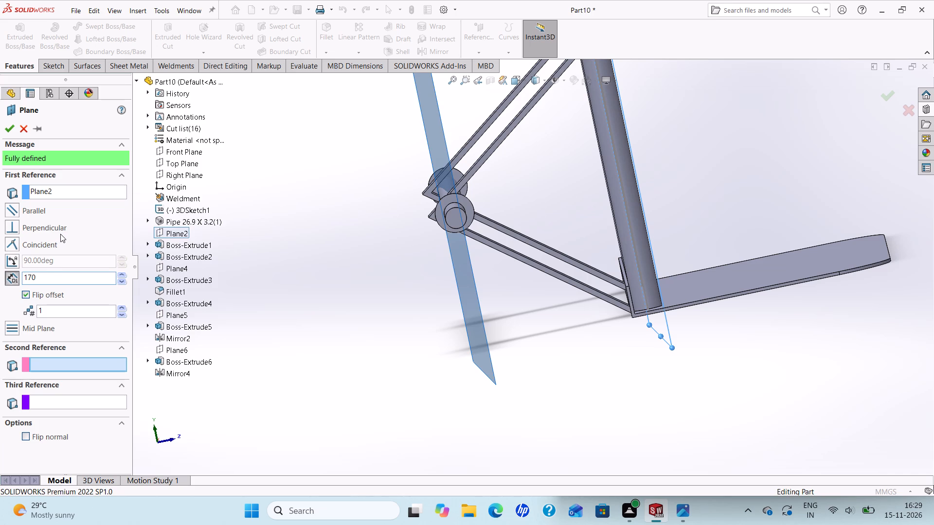
key(BackSpace)
key(1)
key(Return)
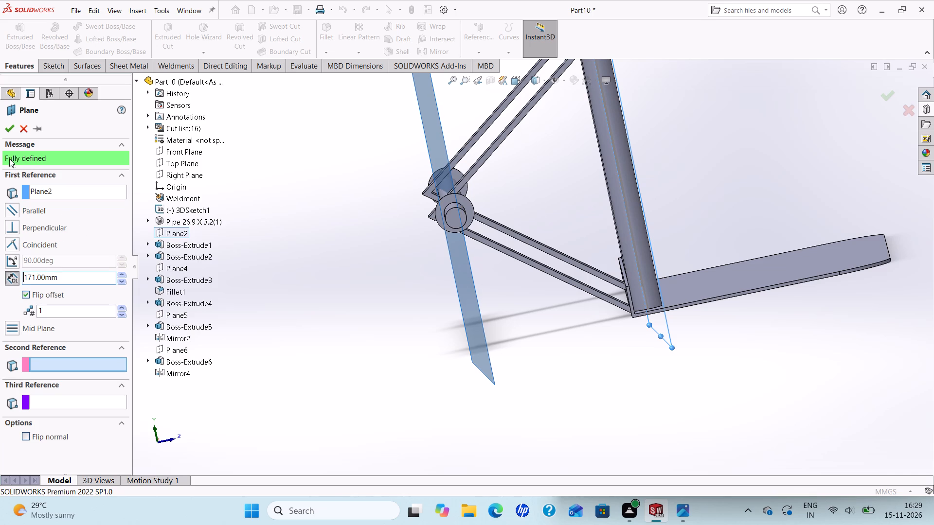
click(10, 129)
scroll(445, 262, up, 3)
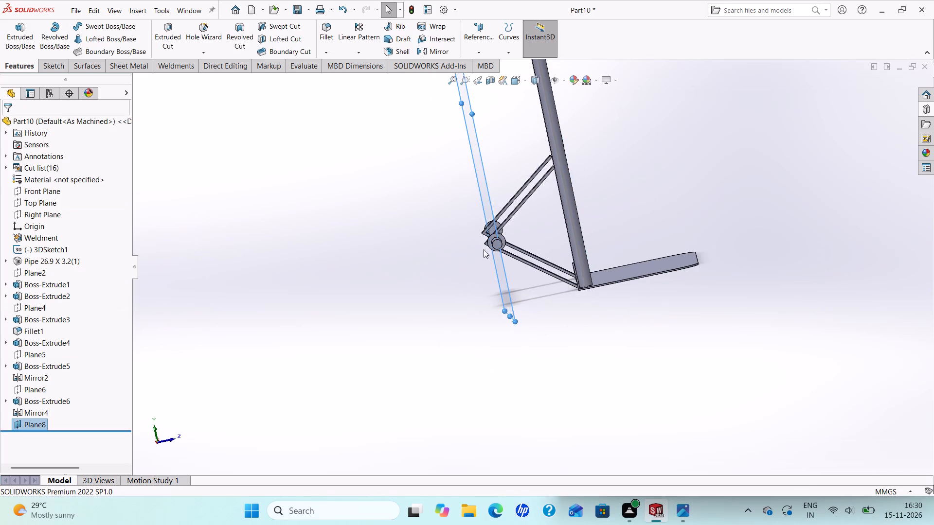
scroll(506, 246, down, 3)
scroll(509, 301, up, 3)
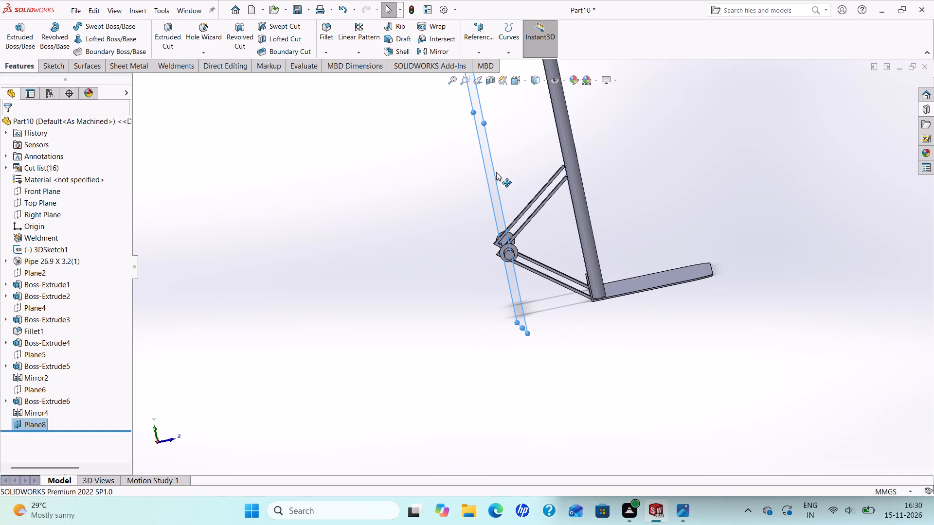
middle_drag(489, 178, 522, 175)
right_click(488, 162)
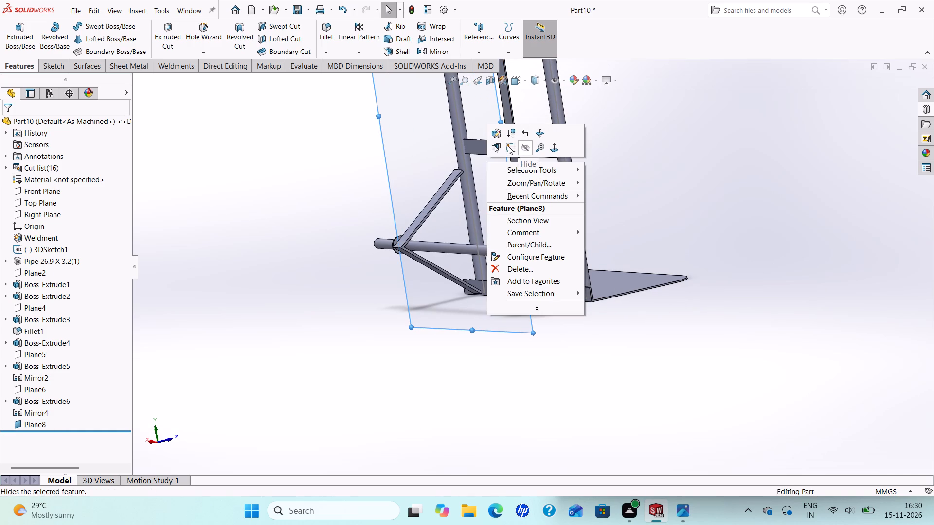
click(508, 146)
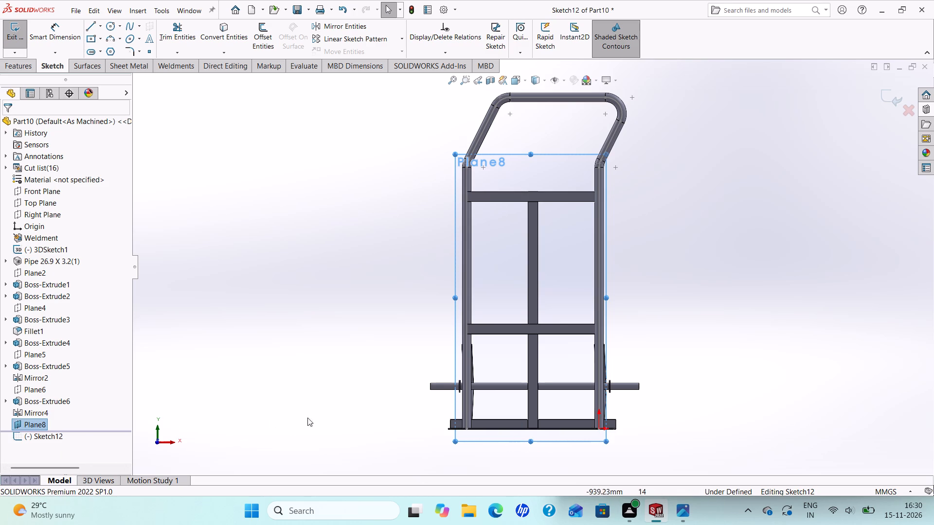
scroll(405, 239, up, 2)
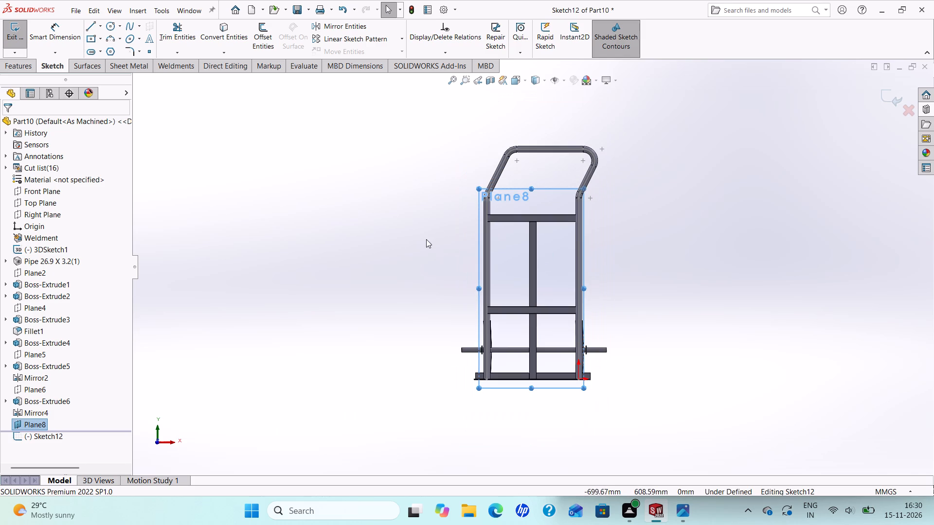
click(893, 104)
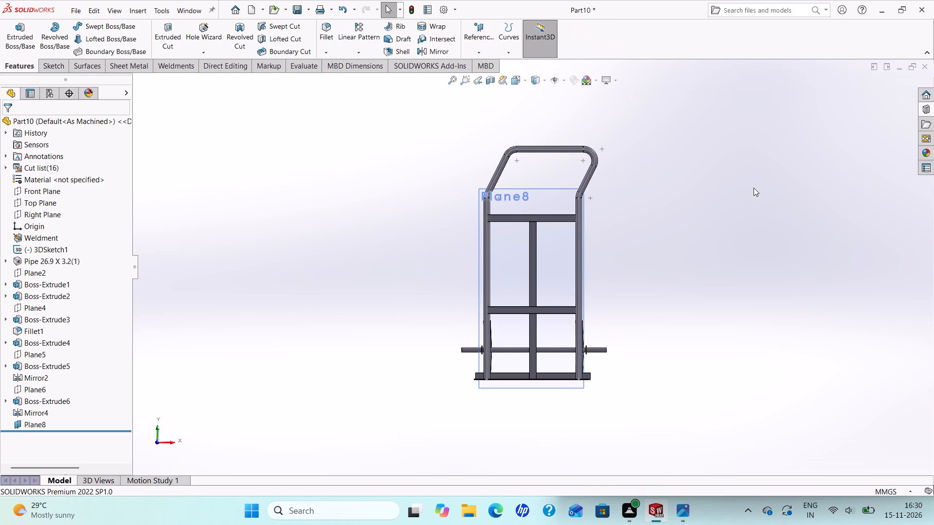
Start saving the part and choose the New folder inside the Desktop's assembly folder as its location.
key(ctrl+s)
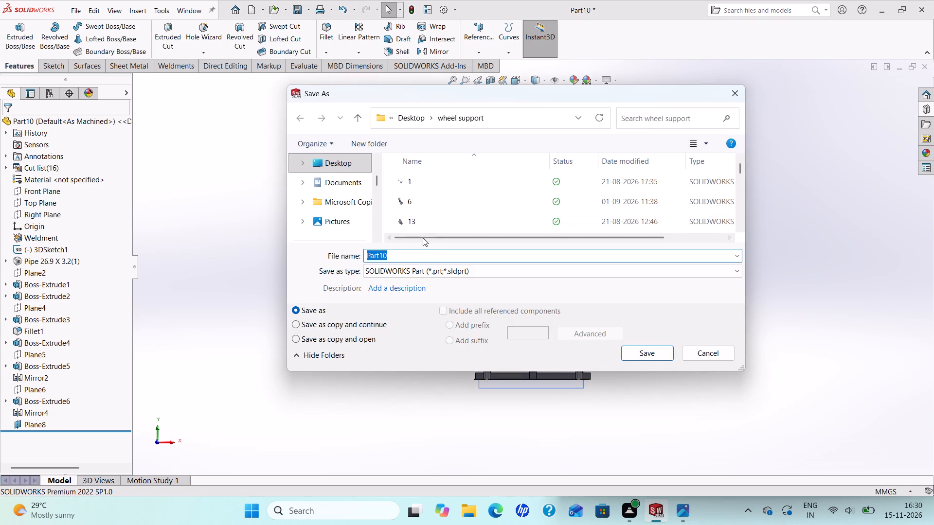
scroll(462, 193, down, 19)
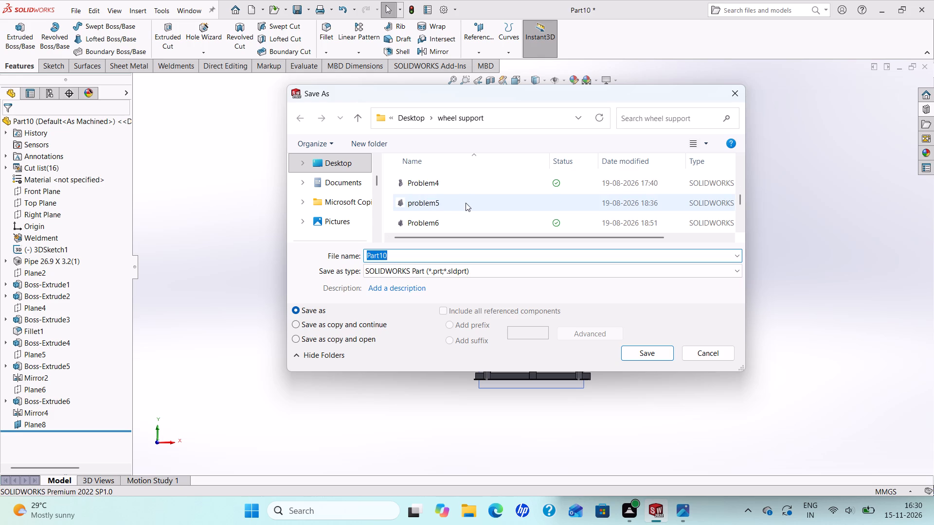
scroll(466, 203, down, 20)
scroll(468, 201, up, 18)
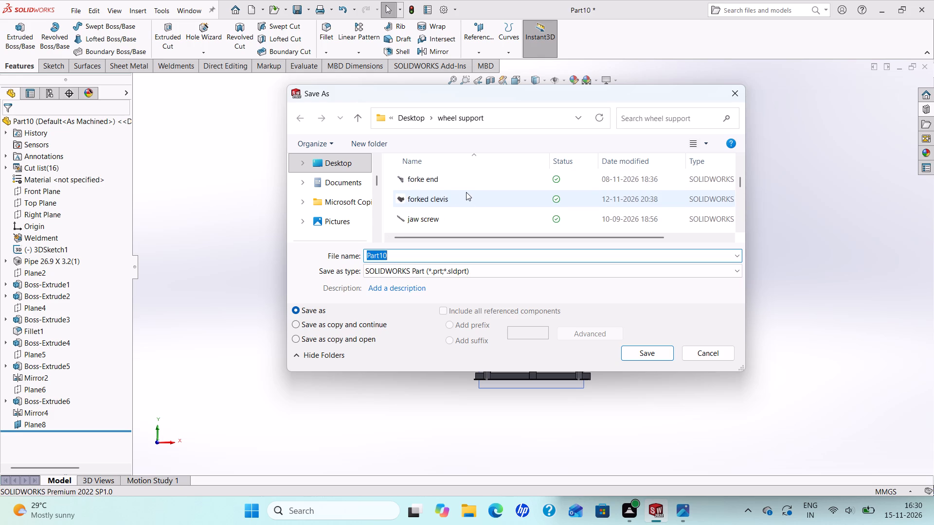
scroll(466, 192, up, 15)
click(418, 114)
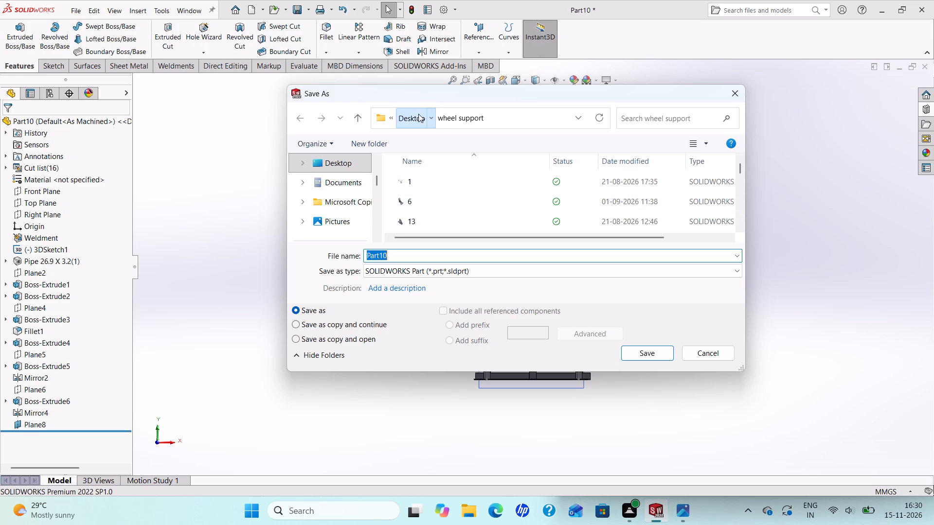
double_click(457, 184)
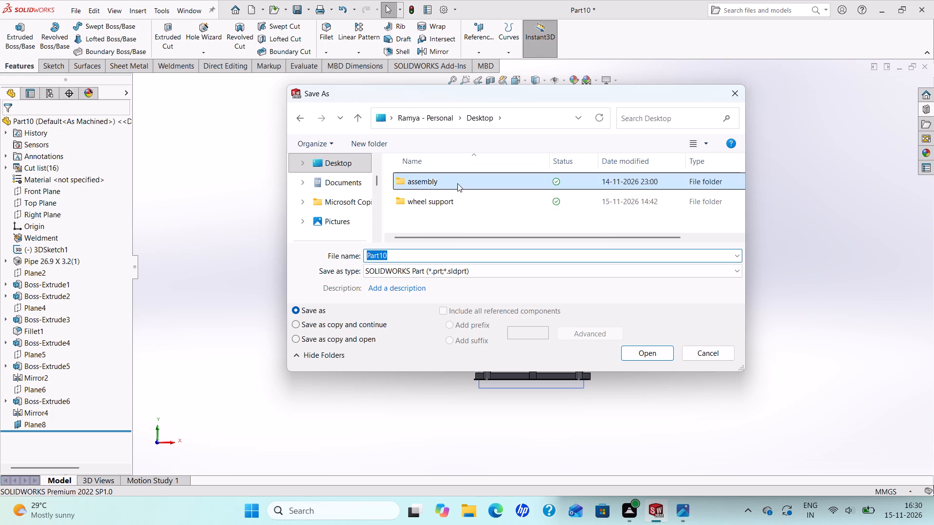
double_click(457, 183)
scroll(459, 218, down, 3)
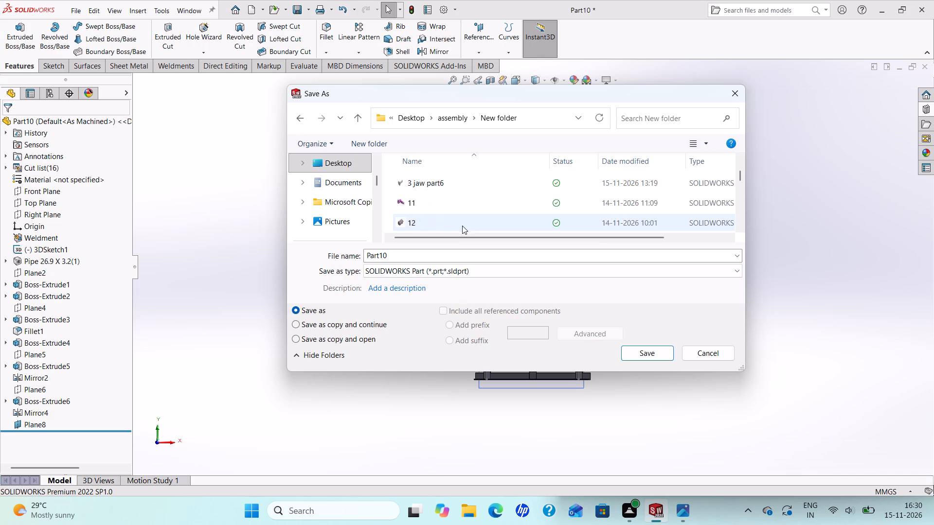
scroll(462, 226, down, 4)
scroll(482, 204, down, 20)
scroll(482, 204, down, 2)
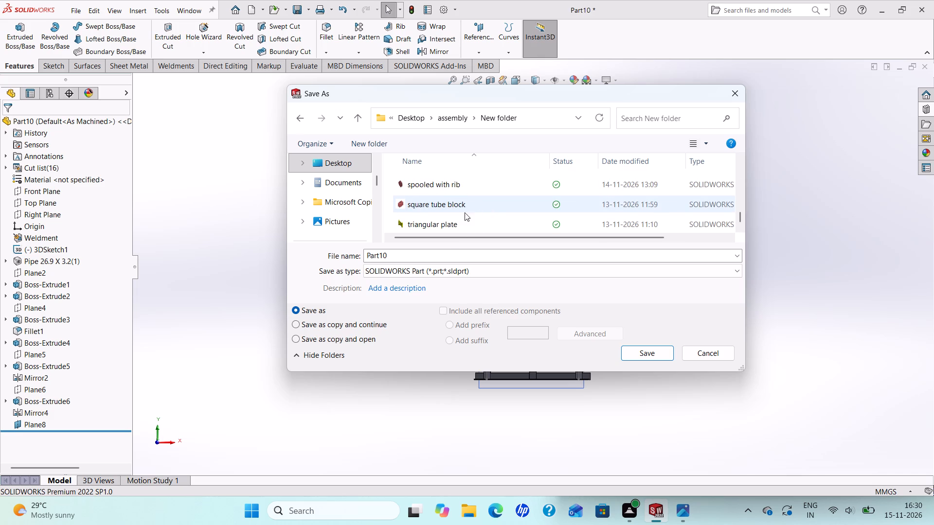
Name the part file "hand truck part1" and save it.
drag(406, 253, 315, 246)
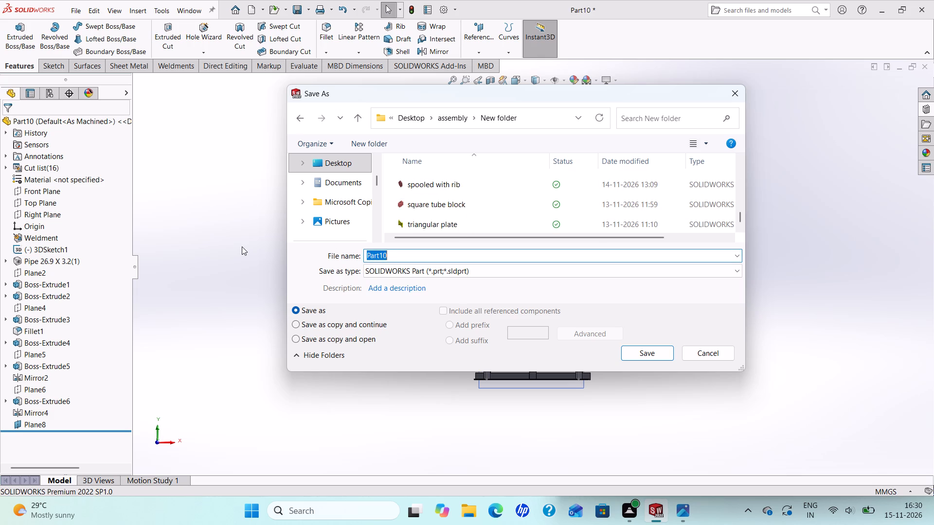
text(hand)
key(space)
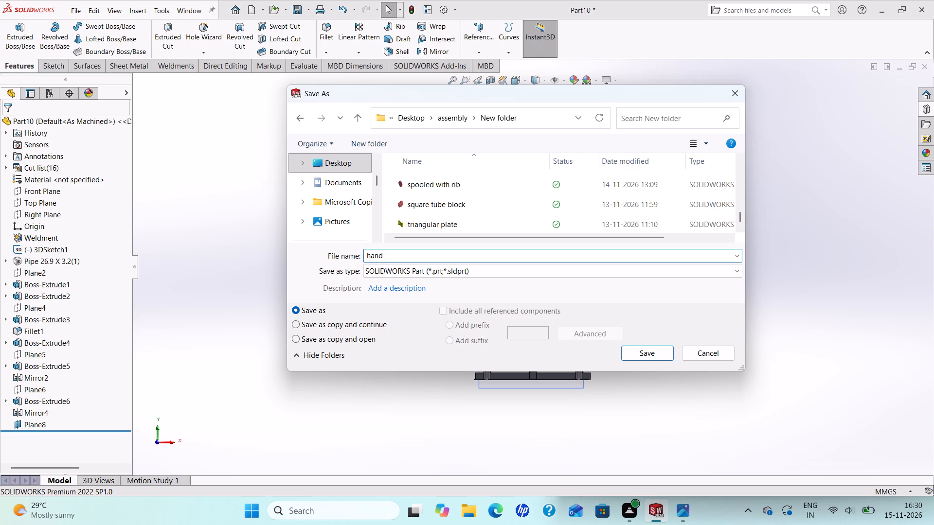
text(truck part)
key(1)
click(654, 350)
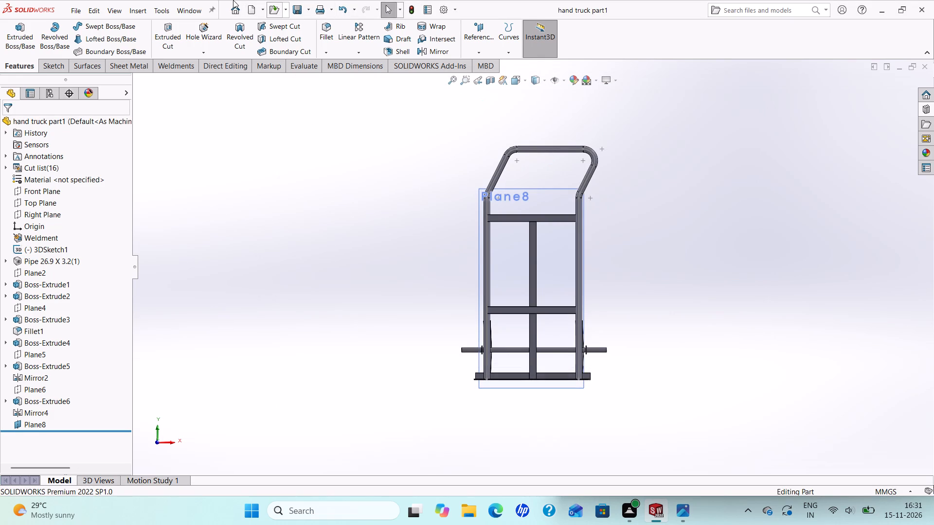
Create a new part document.
click(250, 9)
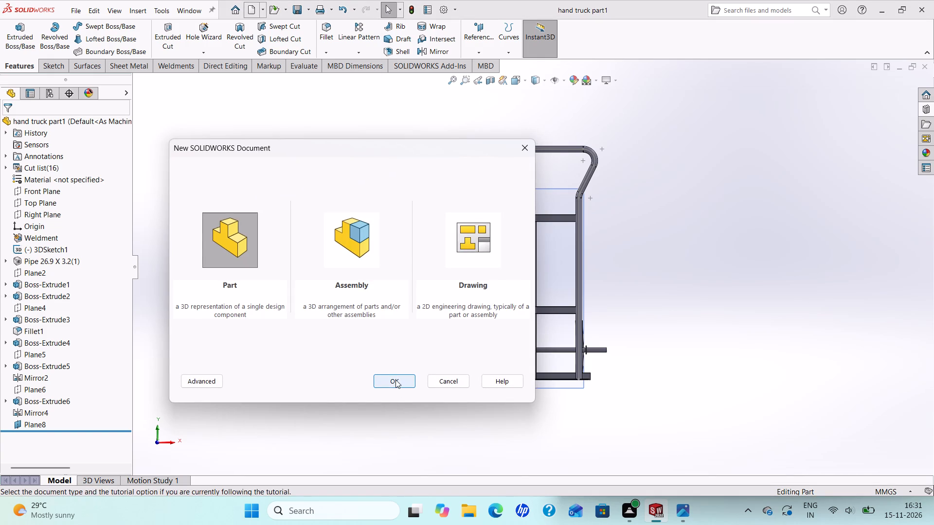
click(395, 380)
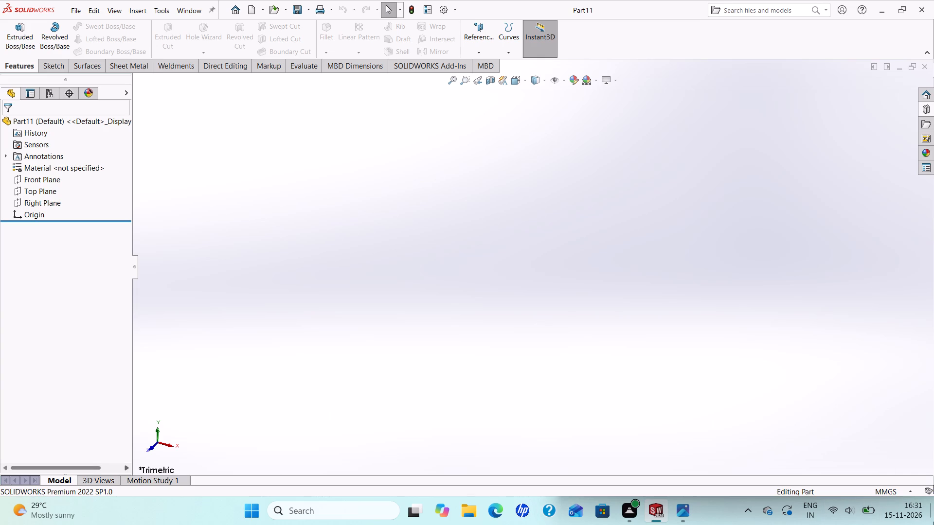
Start a sketch on the Front Plane and draw a vertical centerline about 41 mm long upward from the origin.
click(39, 181)
click(45, 172)
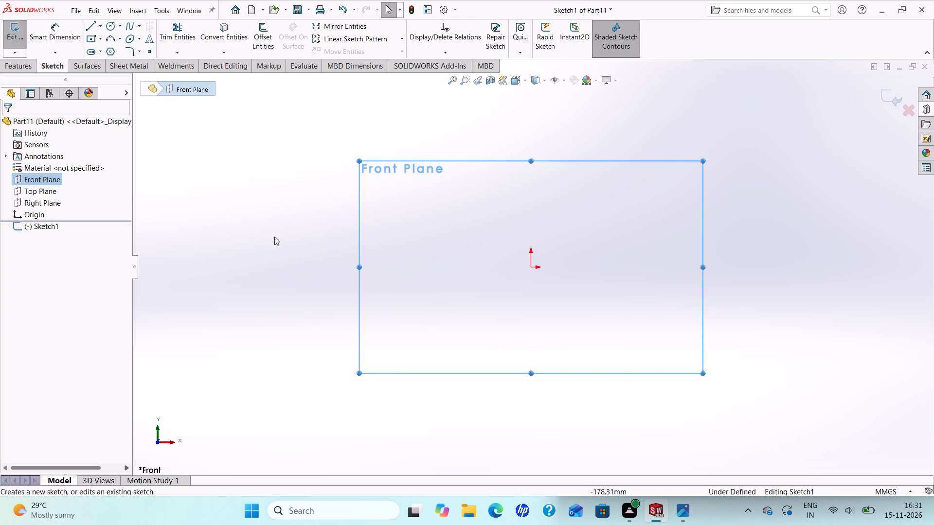
click(102, 29)
click(107, 48)
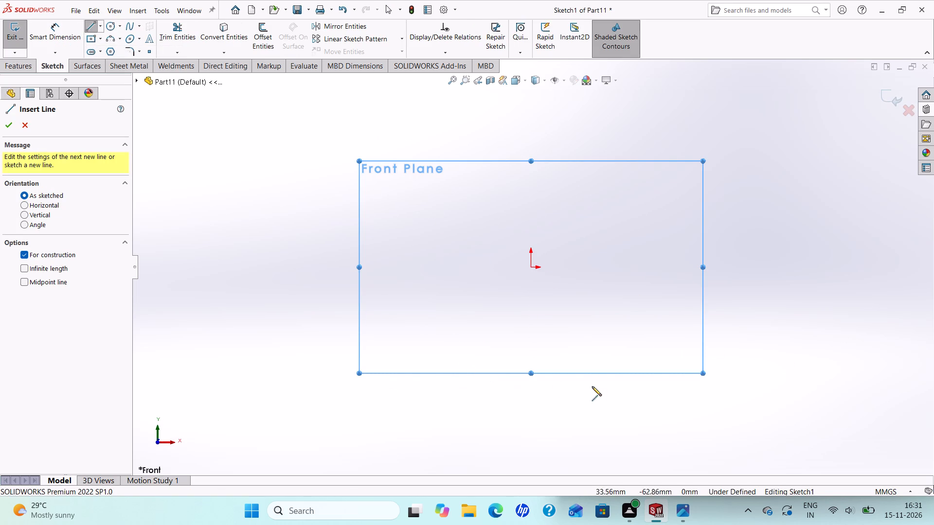
click(533, 266)
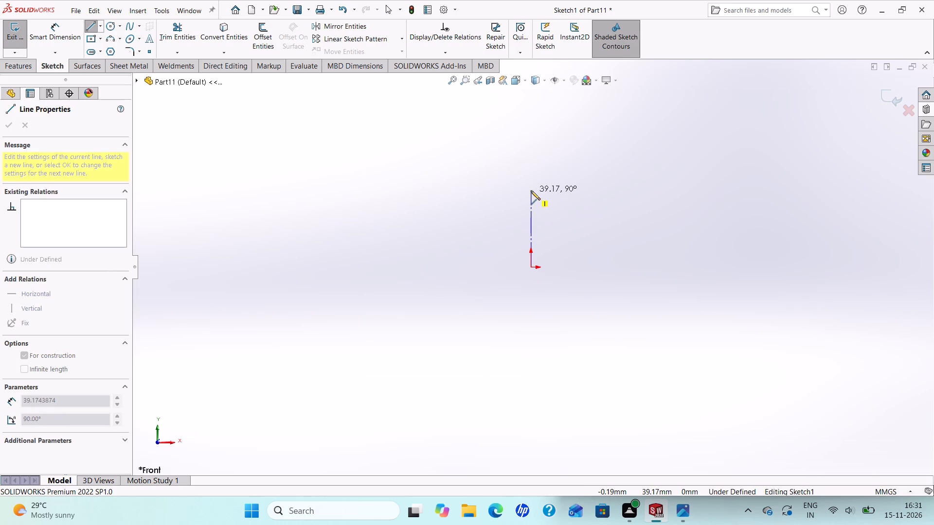
click(531, 188)
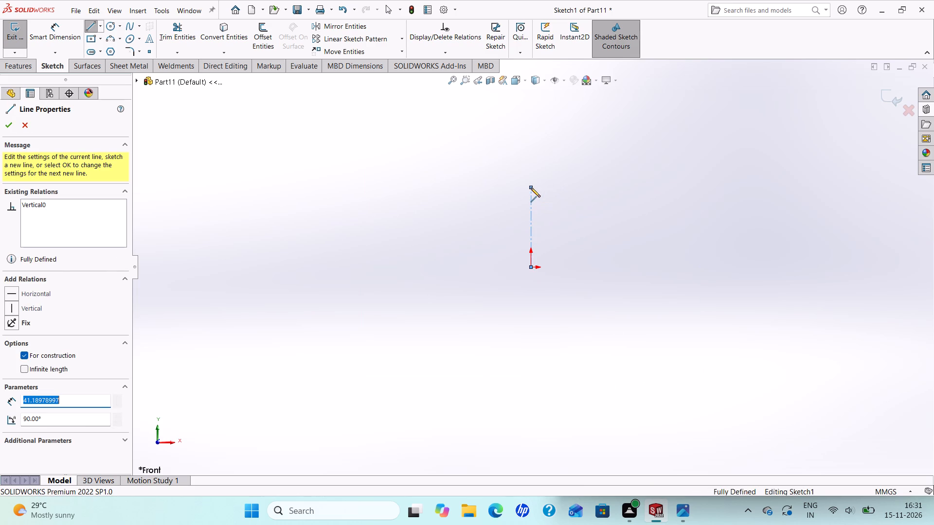
right_click(531, 188)
click(542, 195)
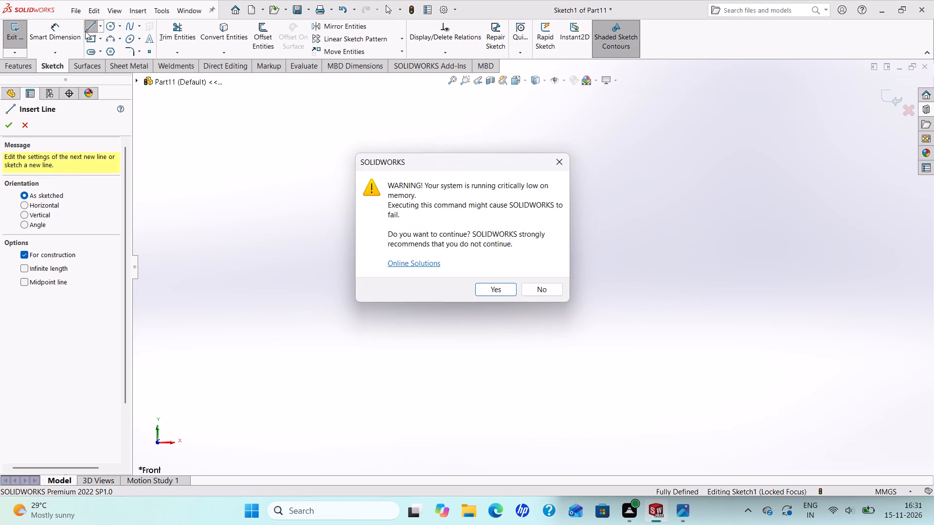
Draw a horizontal centerline from the origin toward positive X.
click(500, 284)
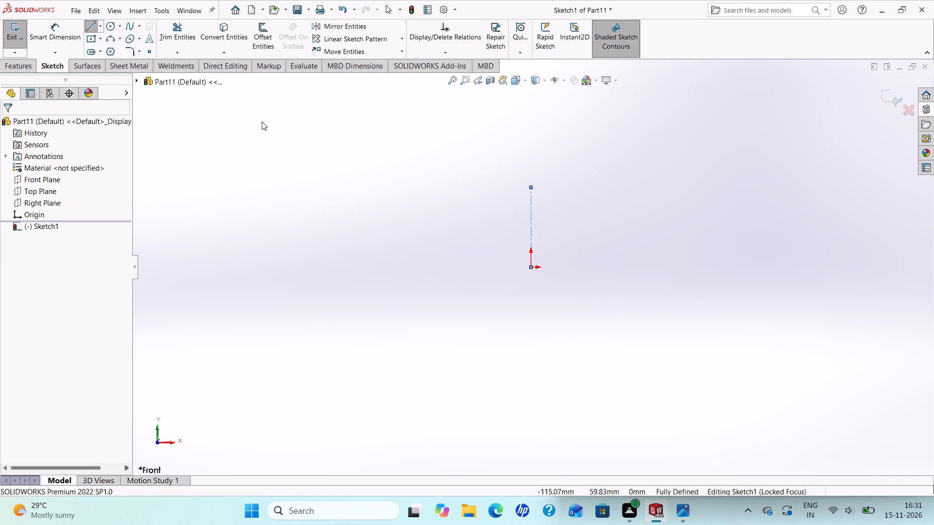
click(100, 24)
click(104, 49)
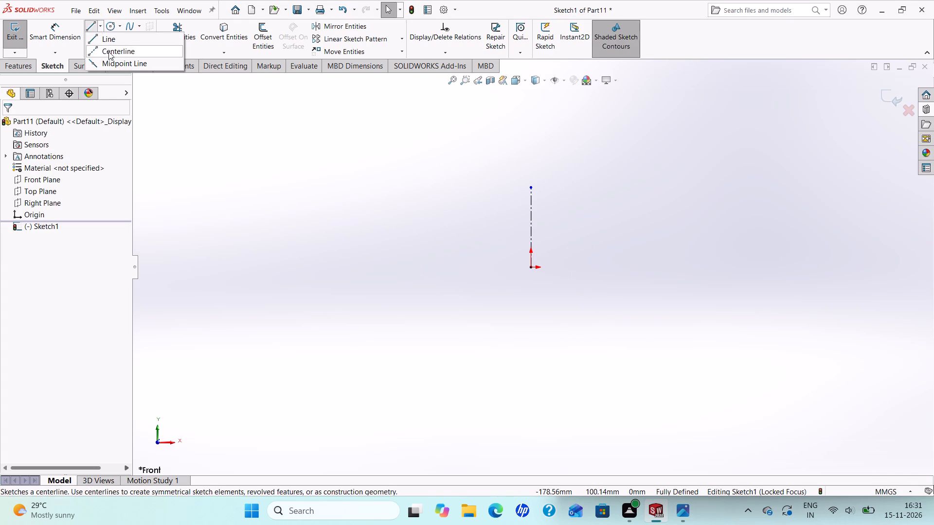
click(532, 267)
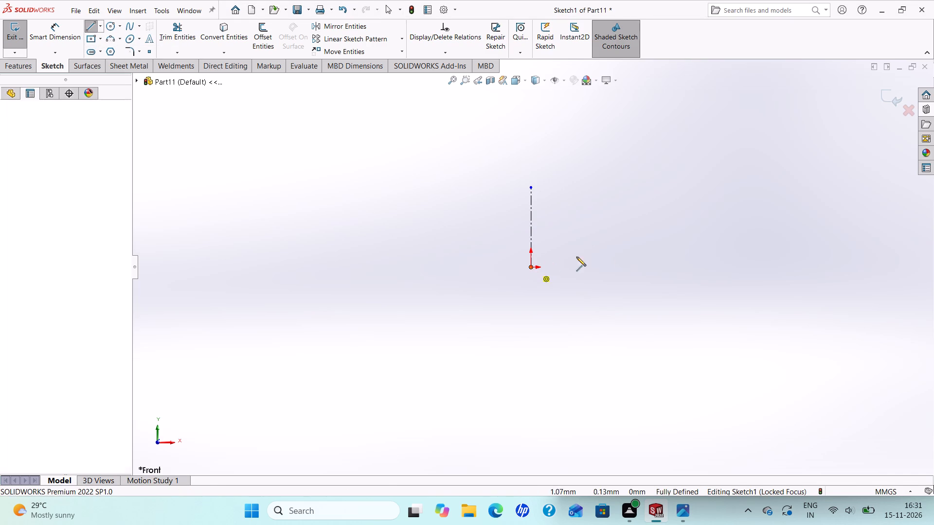
click(640, 264)
right_click(640, 264)
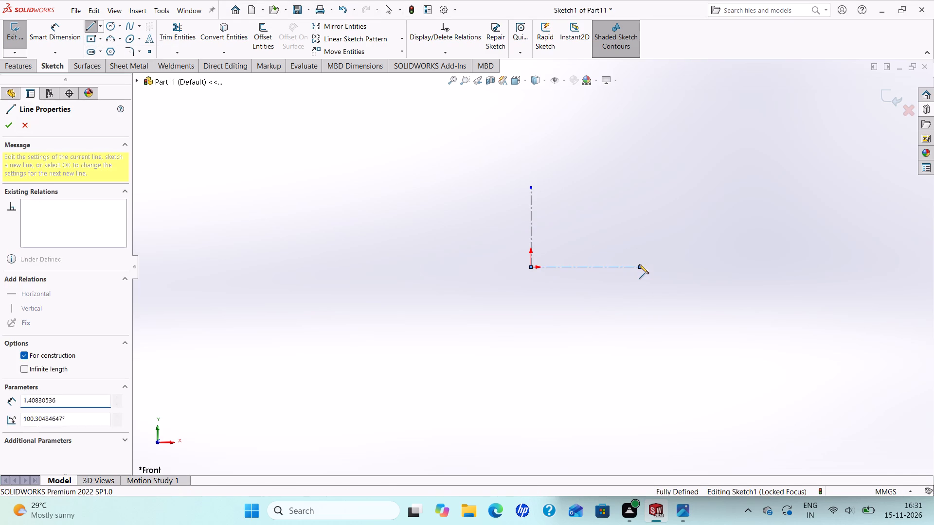
click(656, 269)
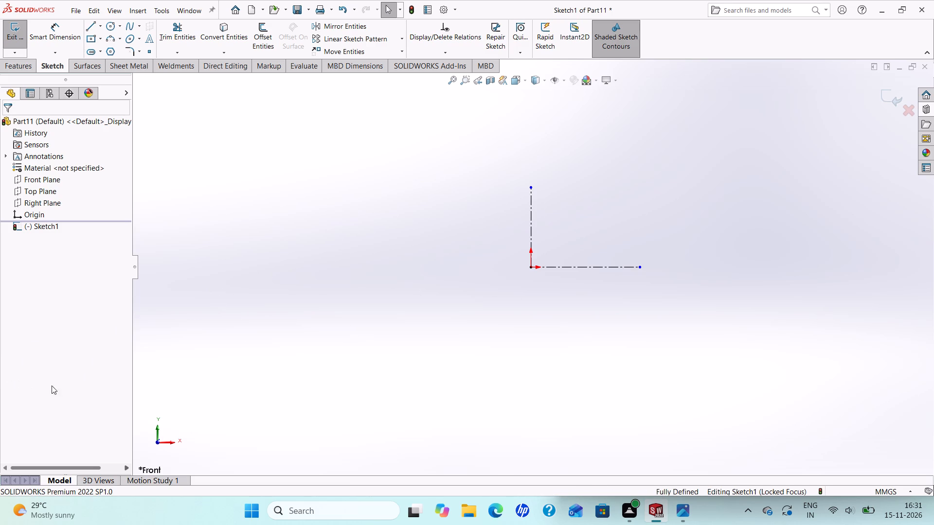
Sketch an open line profile from the vertical centerline: horizontal about 17 mm, sloped about 35 mm, vertical about 10 mm, short slant, horizontal back to the centerline's end.
click(93, 24)
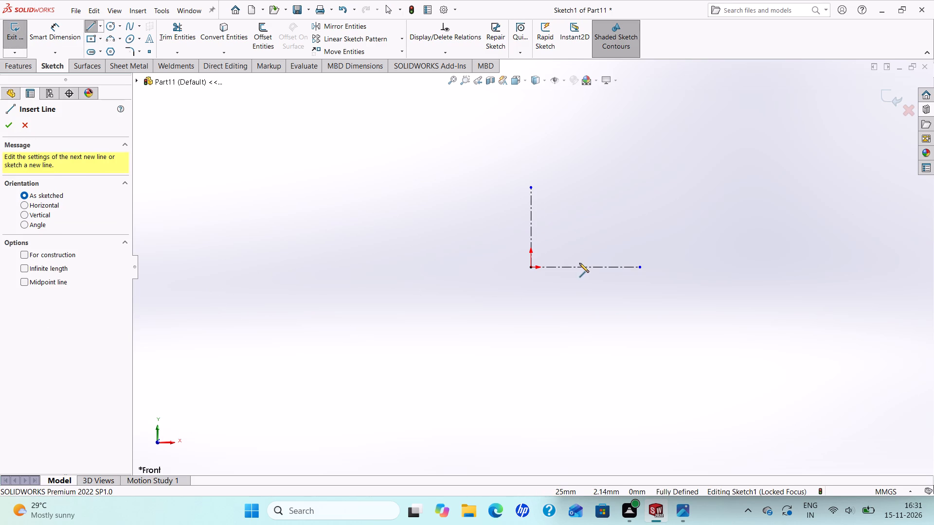
click(531, 236)
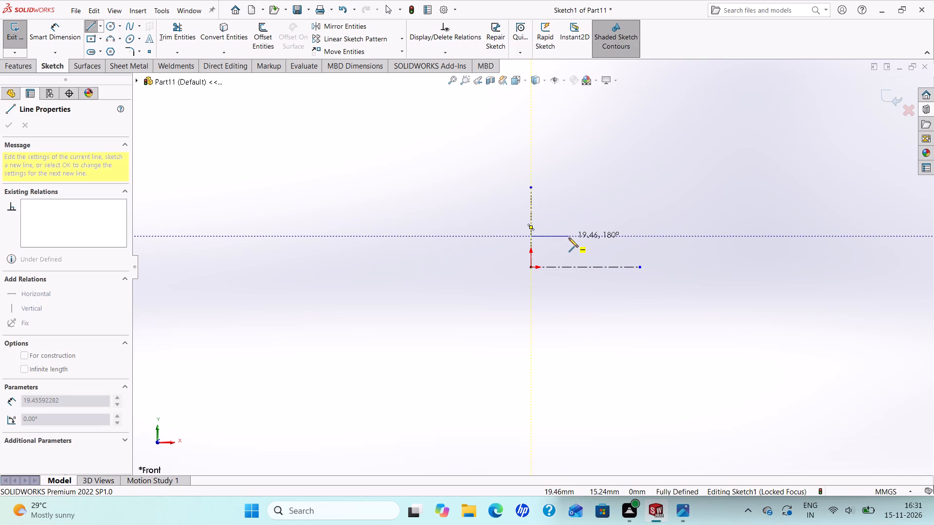
click(563, 237)
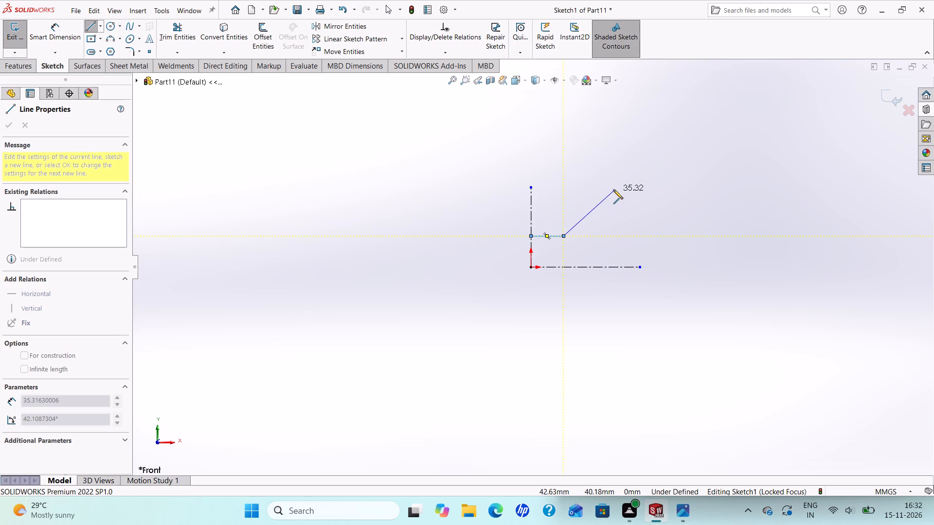
click(614, 192)
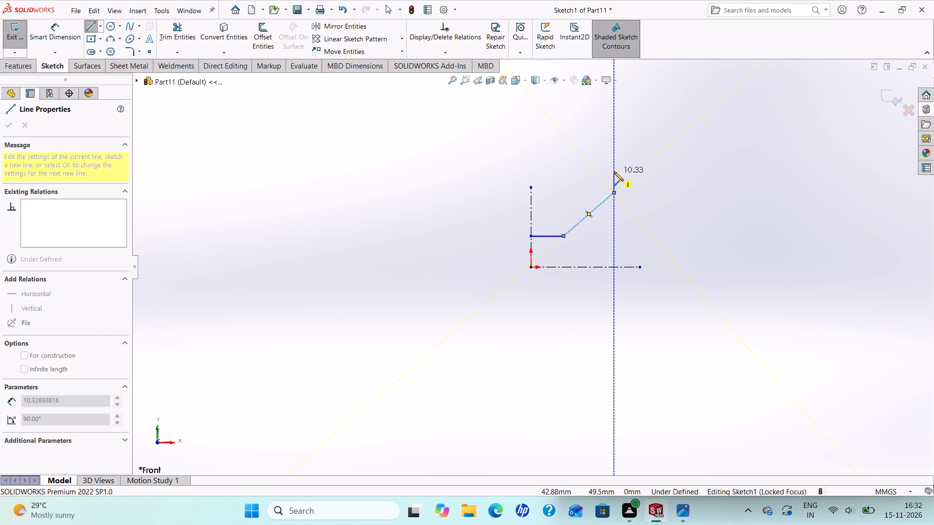
click(614, 172)
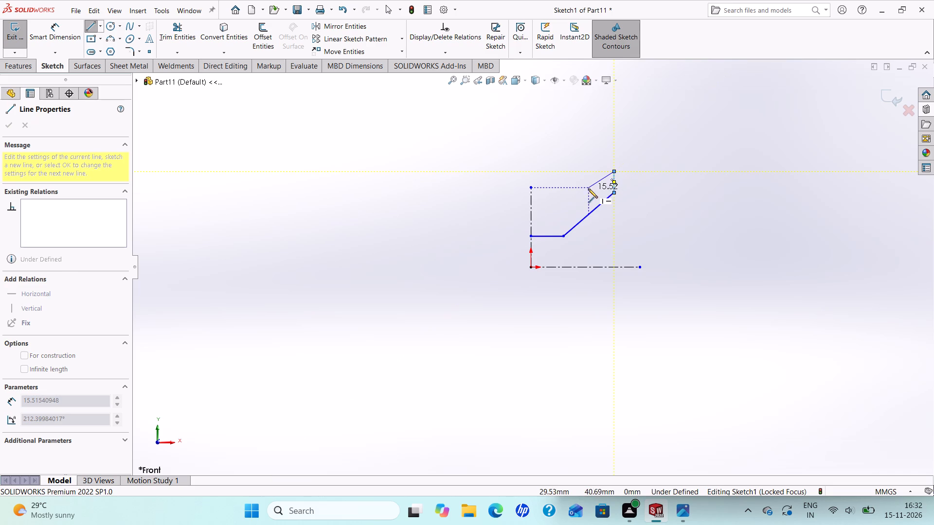
click(585, 186)
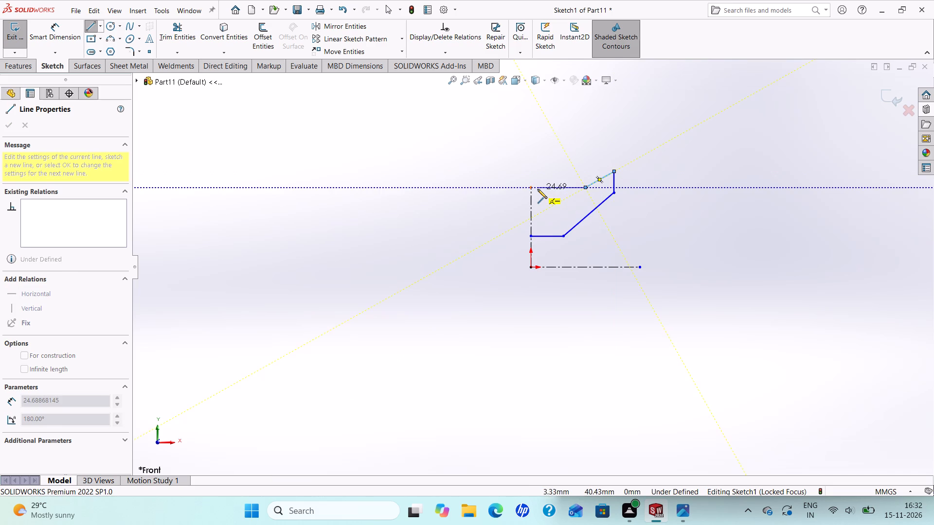
click(529, 189)
right_click(529, 189)
click(545, 197)
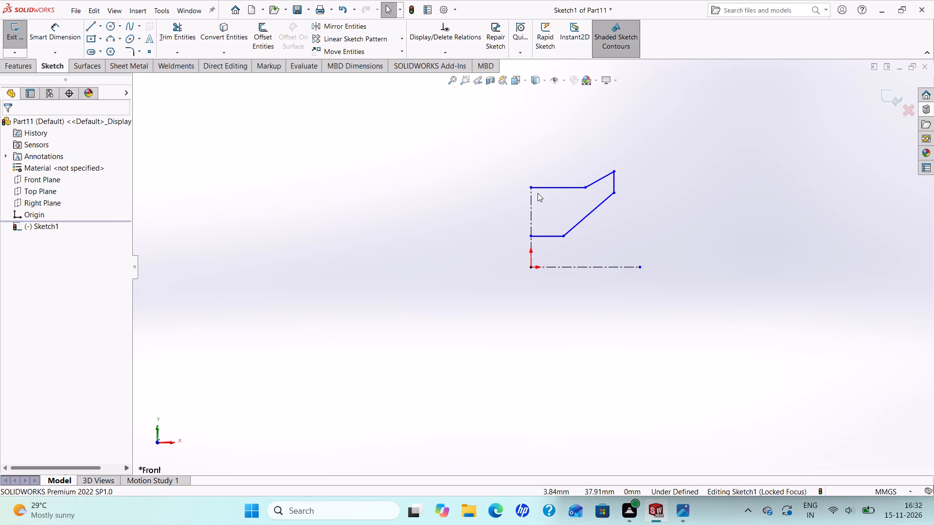
Stretch the vertical centerline upward by its upper endpoint, carrying the attached top line along.
scroll(537, 193, down, 4)
drag(524, 203, 526, 171)
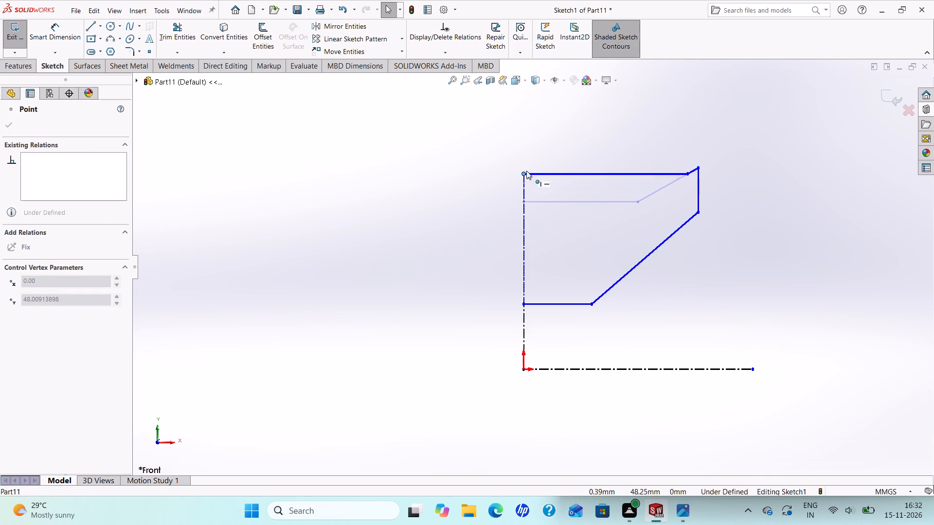
drag(526, 171, 529, 160)
drag(542, 155, 544, 161)
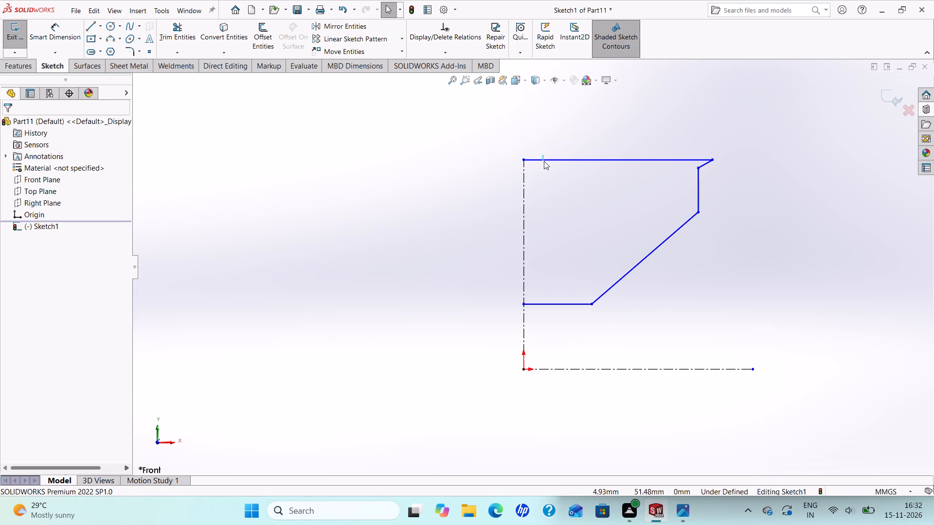
drag(544, 161, 547, 172)
Delete the profile's top horizontal line and the short slanted line attached to it.
click(585, 161)
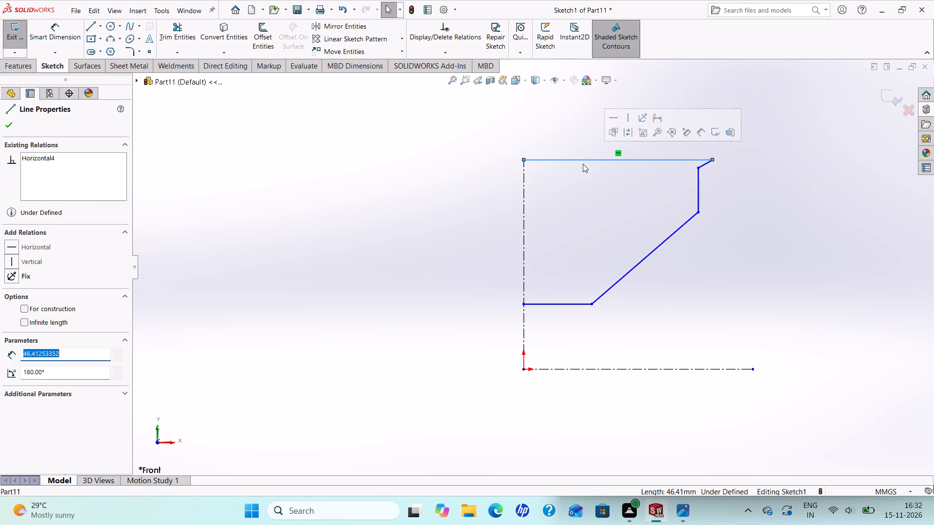
key(Delete)
click(703, 163)
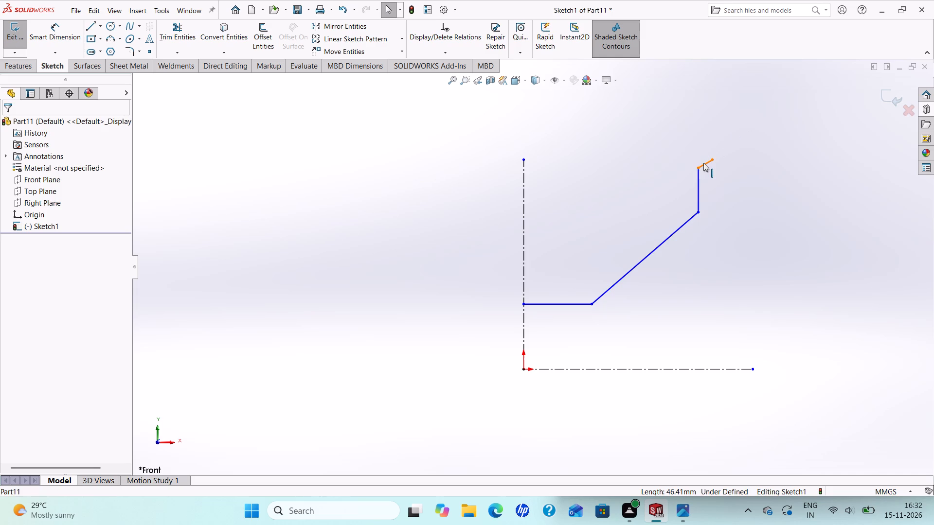
key(Delete)
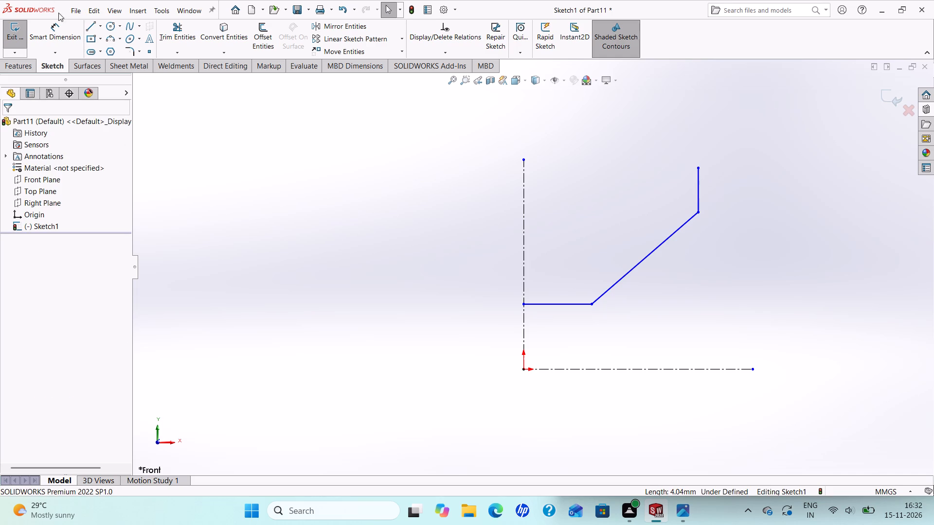
Draw a slanted line about 14.5 mm long down from the vertical line's upper end and a horizontal line back to the vertical centerline.
click(91, 23)
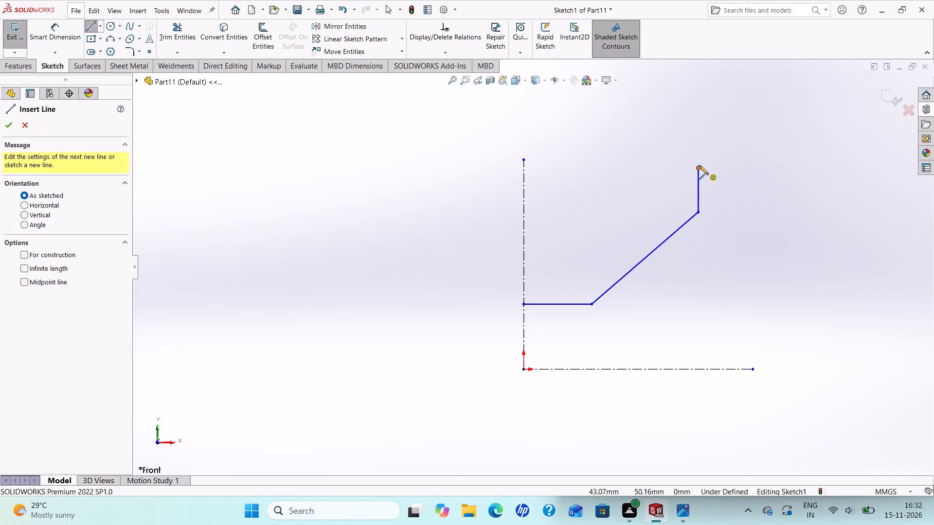
click(698, 168)
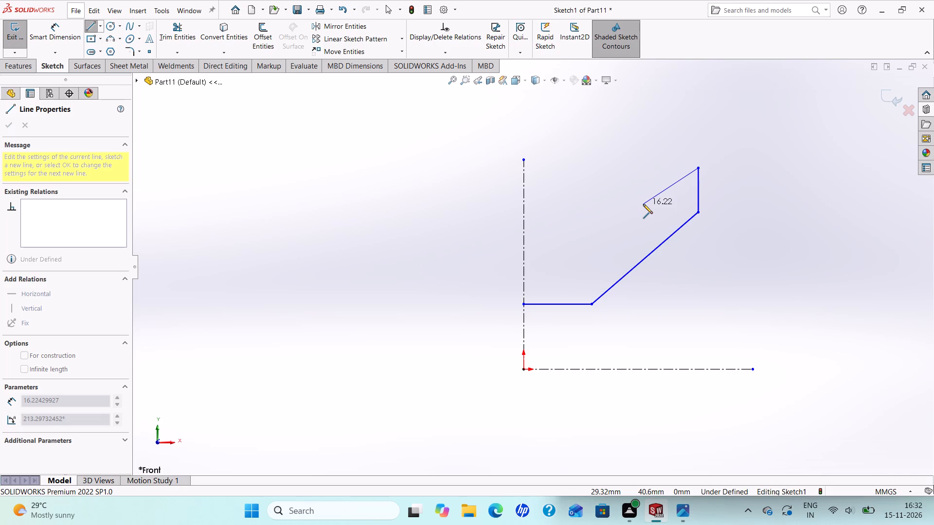
click(647, 198)
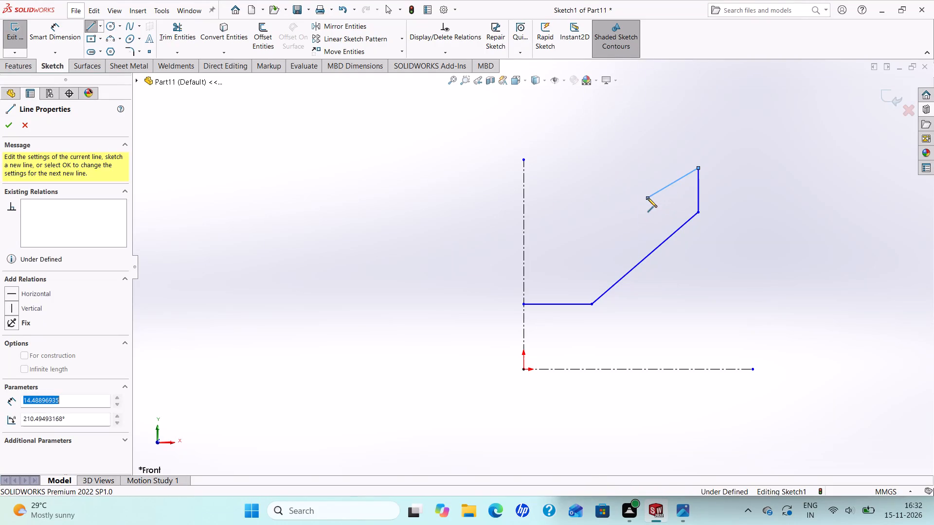
click(521, 195)
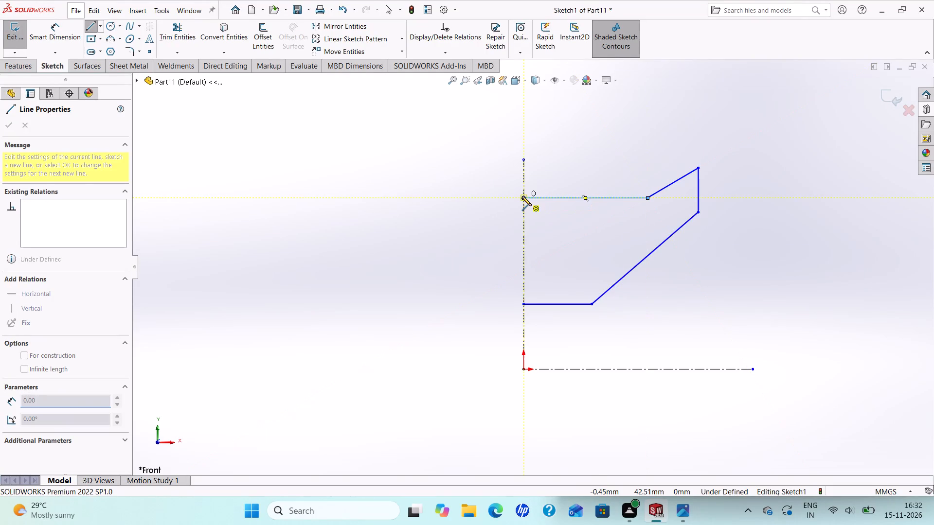
right_click(522, 196)
click(568, 202)
Dimension the distance between the profile's bottom line and the horizontal centerline as 10 mm.
scroll(584, 207, up, 4)
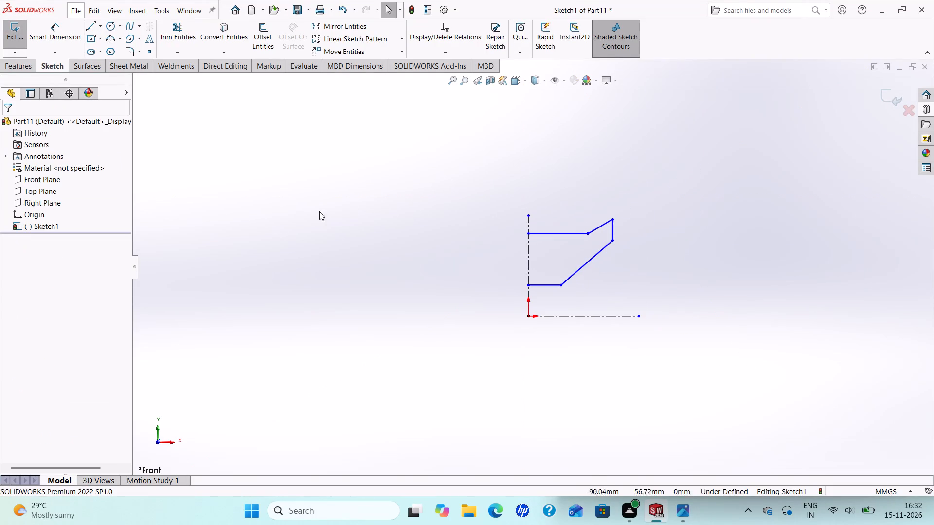
click(57, 33)
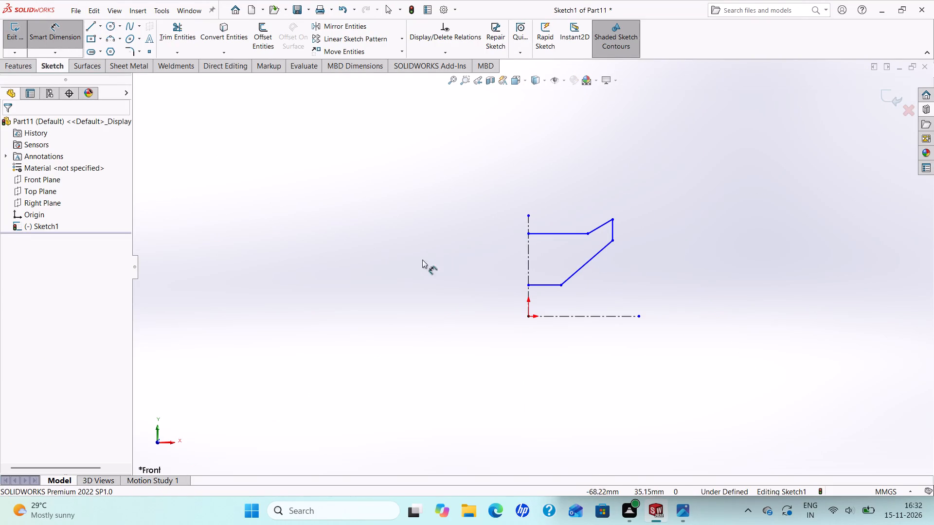
click(537, 283)
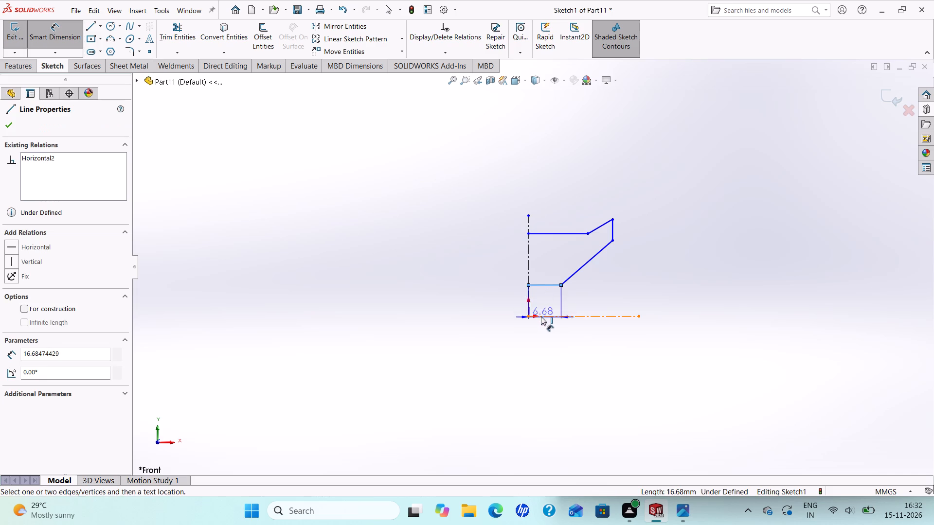
click(541, 316)
click(481, 308)
text(10)
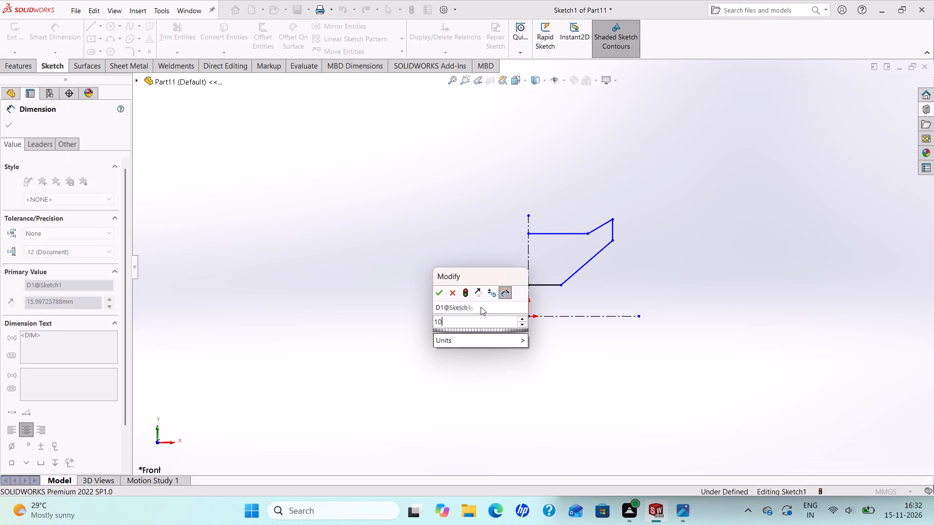
key(Return)
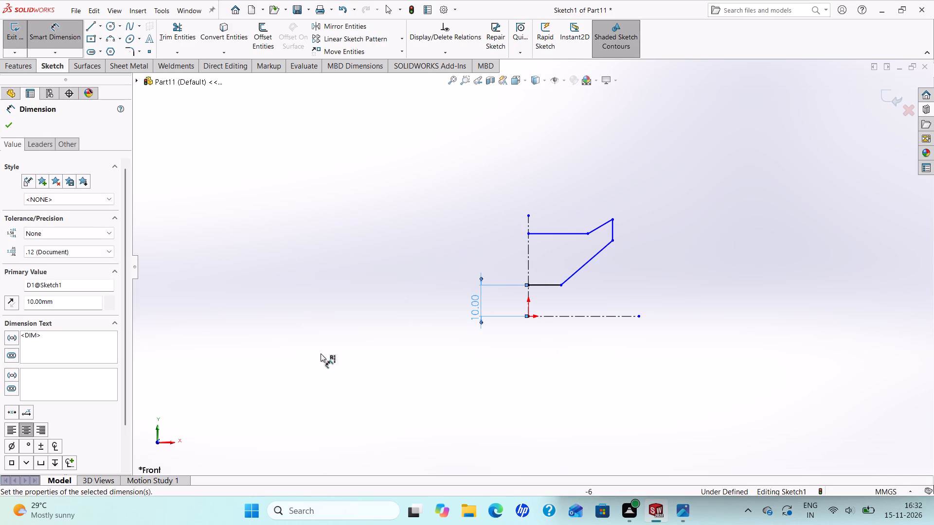
Dimension the length of the profile's bottom horizontal line as 20 mm.
click(557, 283)
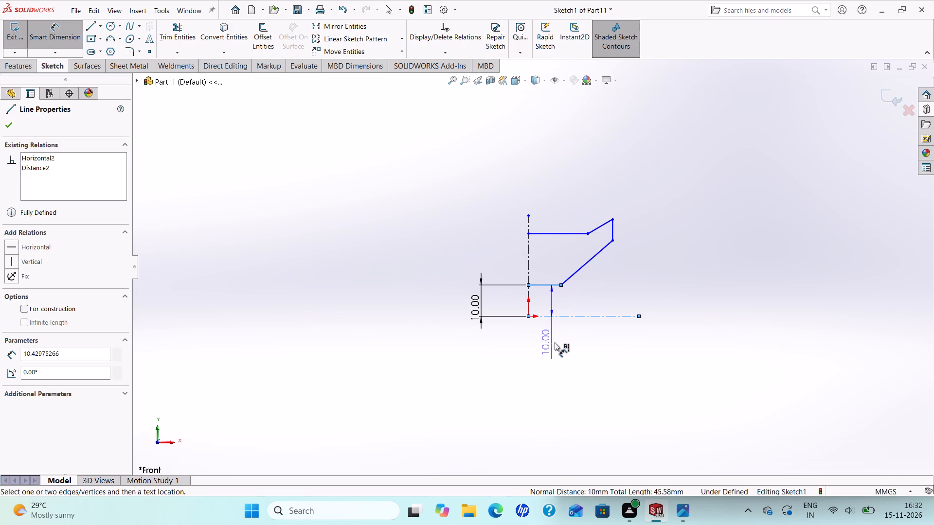
key(Escape)
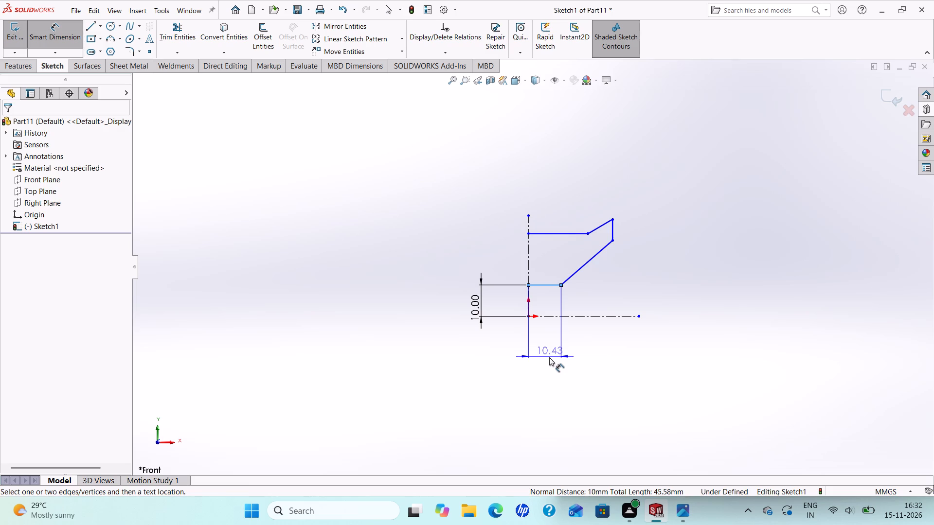
click(549, 357)
text(20)
key(Return)
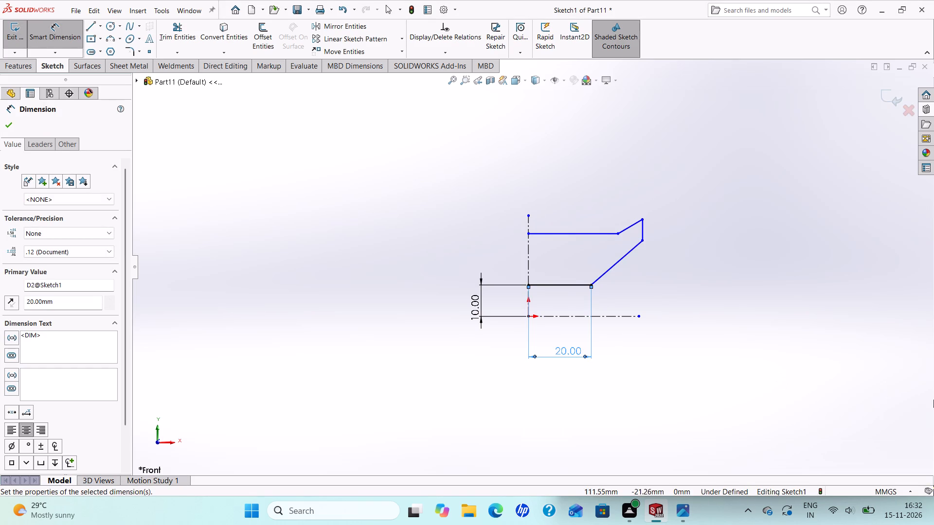
Dimension the height of the profile's top outer corner above the horizontal centerline as 78 mm.
click(624, 315)
click(643, 220)
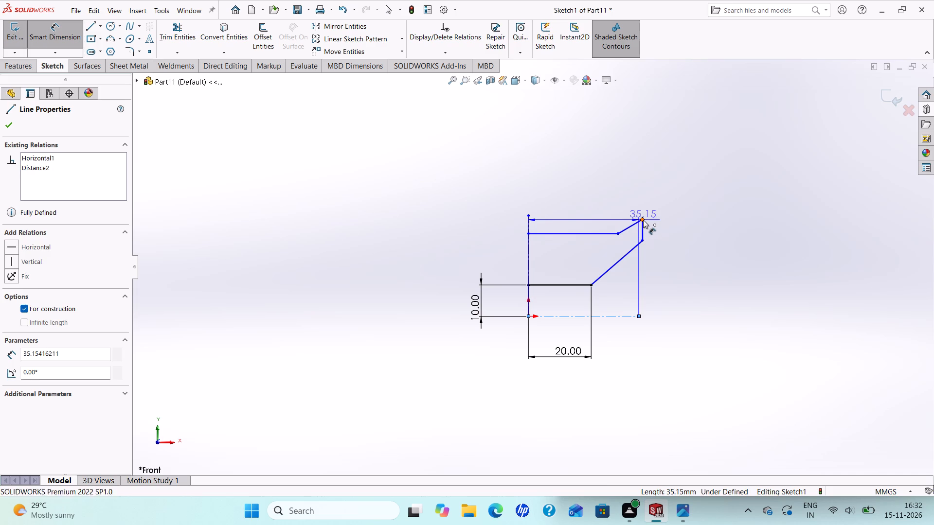
click(685, 222)
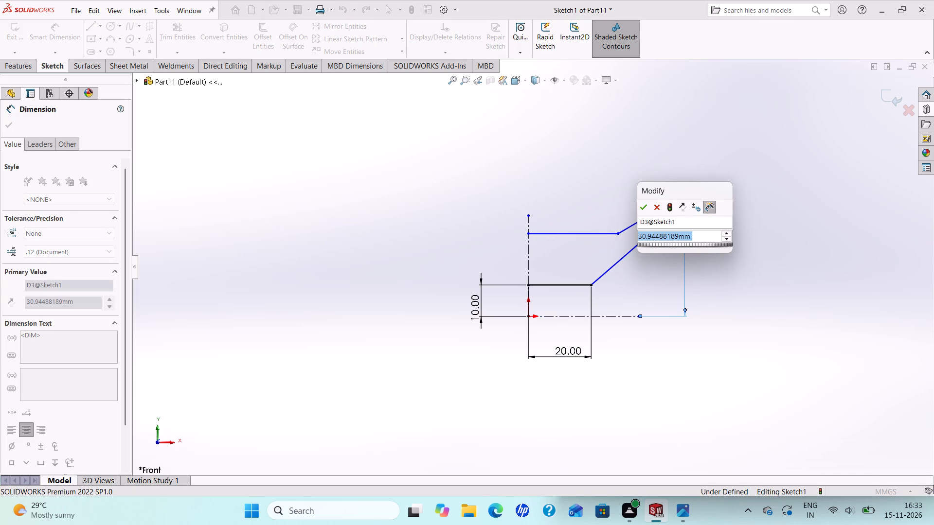
text(78)
key(Return)
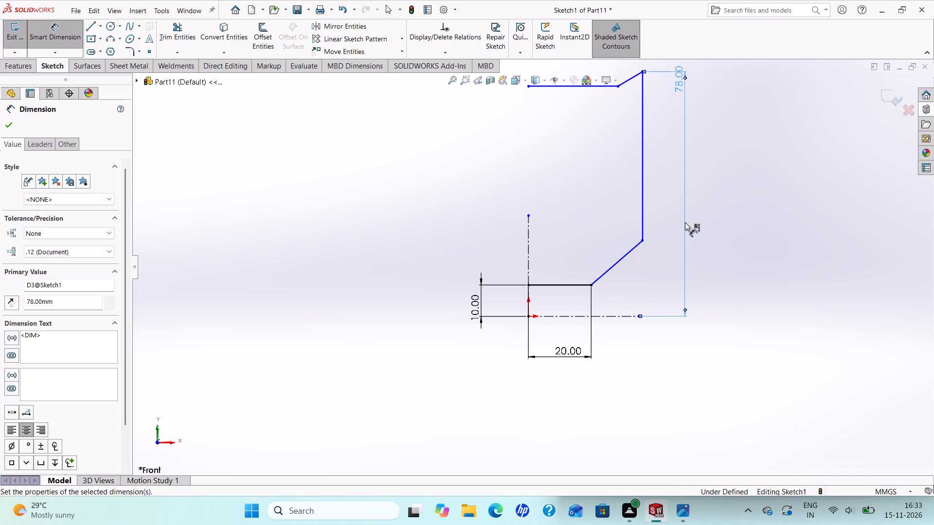
Extend the vertical centerline's upper end above the profile to a height of about 108 mm.
scroll(606, 234, up, 3)
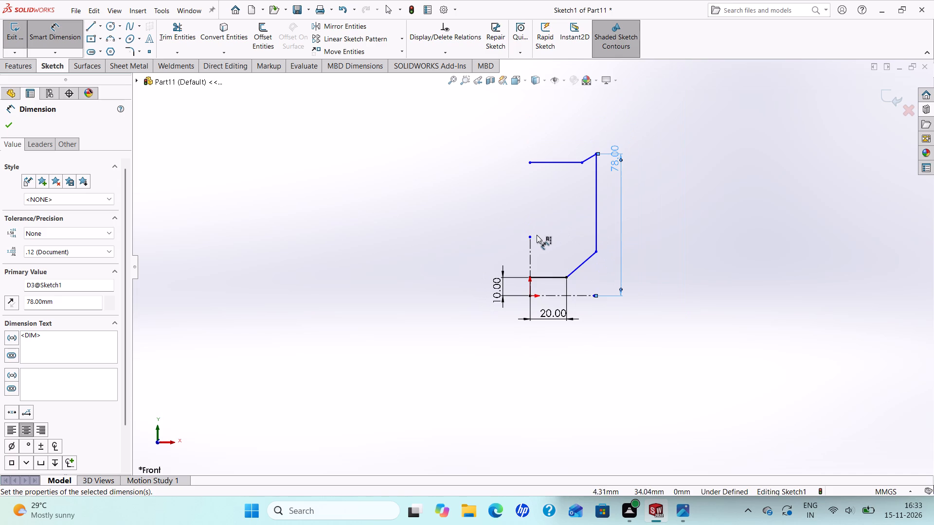
drag(530, 235, 539, 130)
key(Escape)
key(Escape)
key(Escape)
key(Escape)
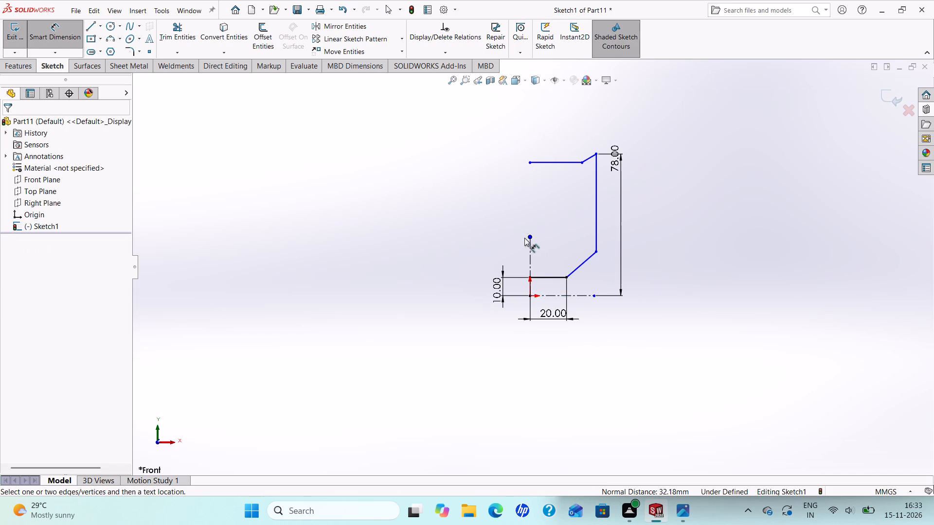
key(Escape)
drag(529, 235, 529, 219)
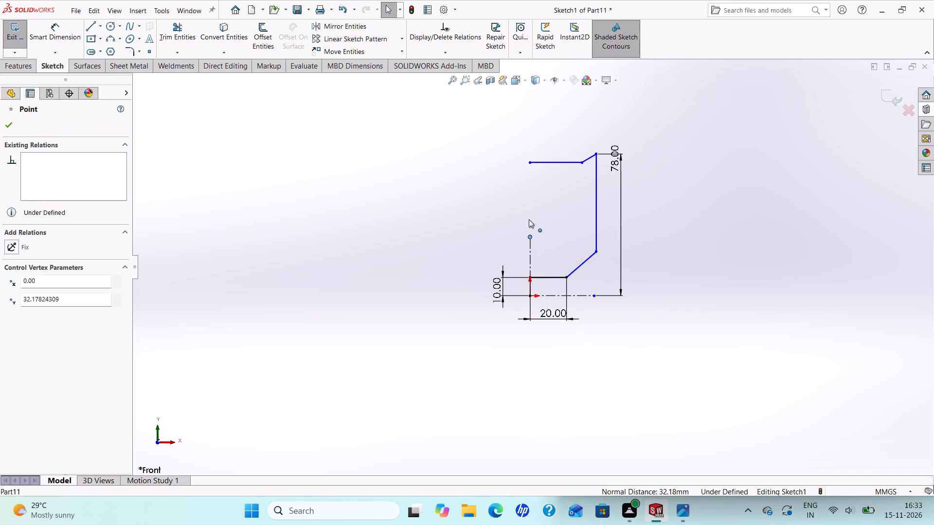
drag(529, 219, 531, 100)
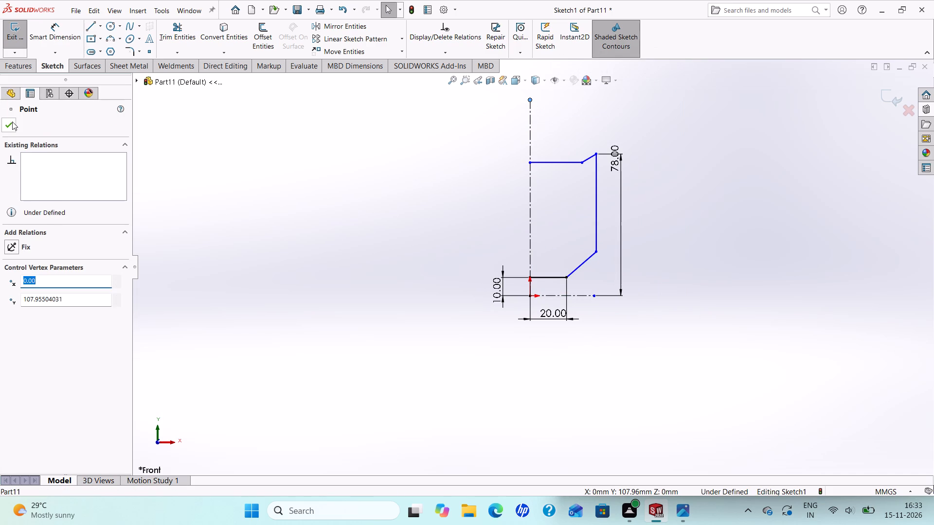
click(12, 122)
Dimension the length of the profile's outer vertical line as 10 mm.
click(55, 46)
scroll(598, 175, up, 2)
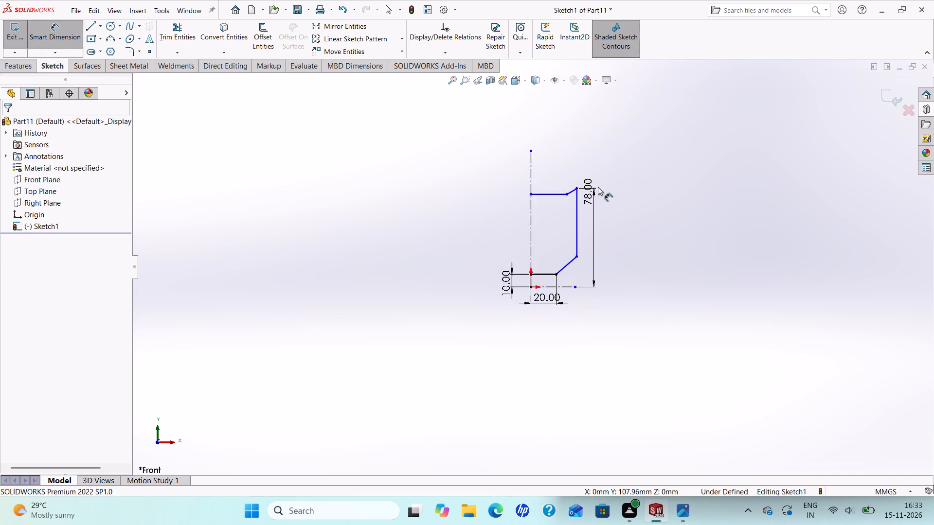
scroll(607, 195, down, 2)
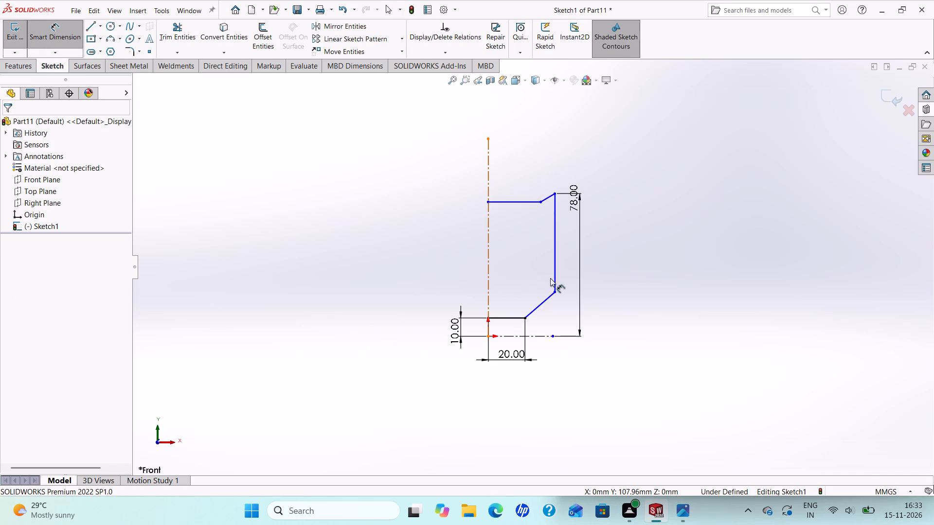
click(555, 255)
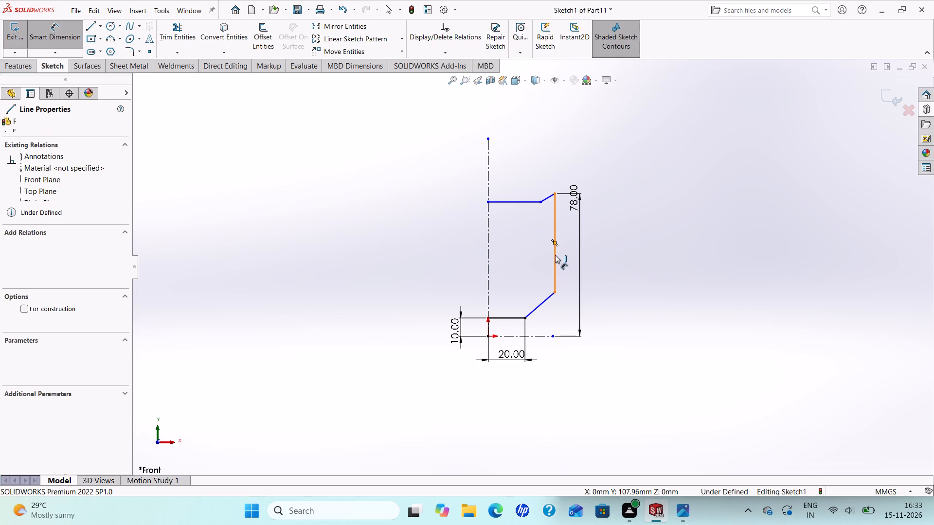
click(655, 246)
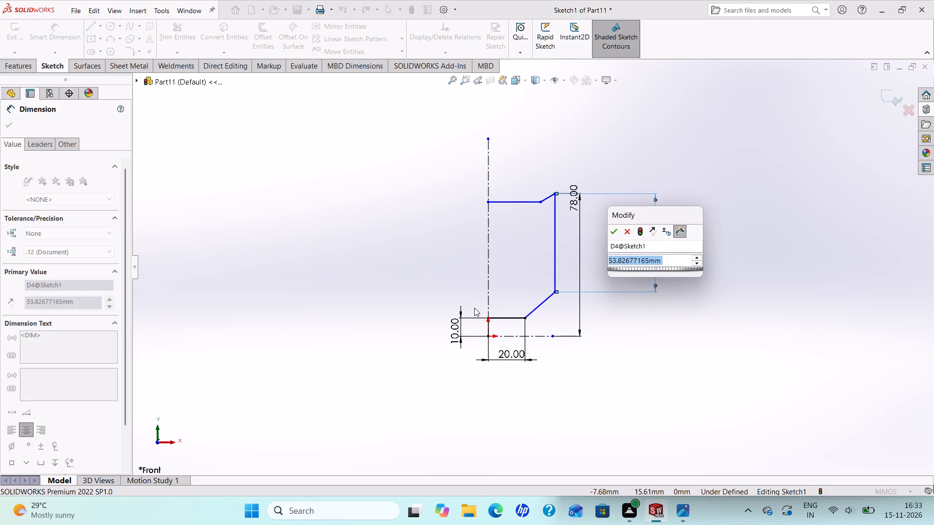
text(10)
key(Return)
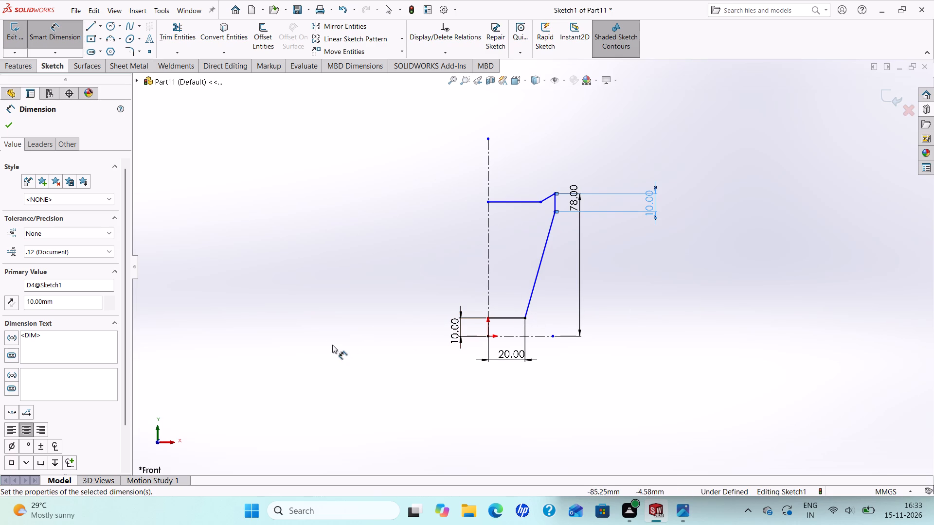
Dimension the length of the profile's upper horizontal line as 20 mm.
click(517, 205)
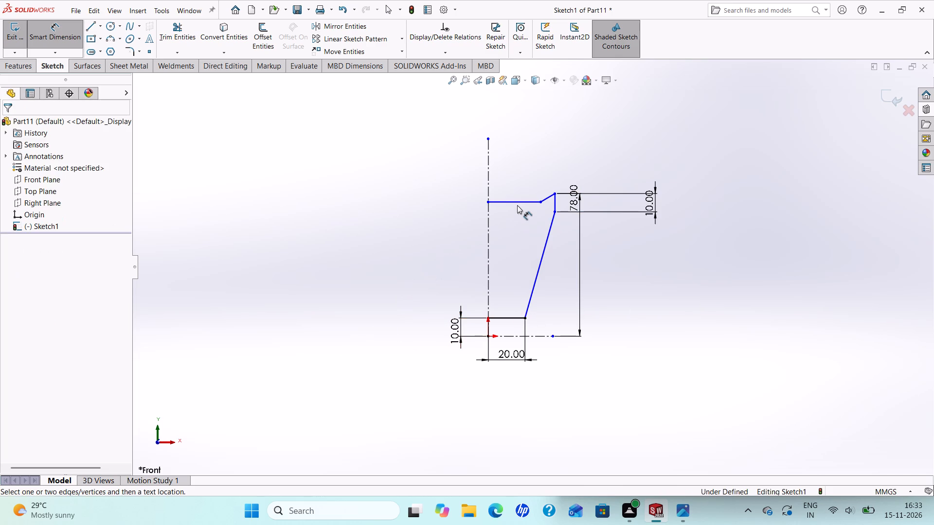
click(517, 203)
click(517, 168)
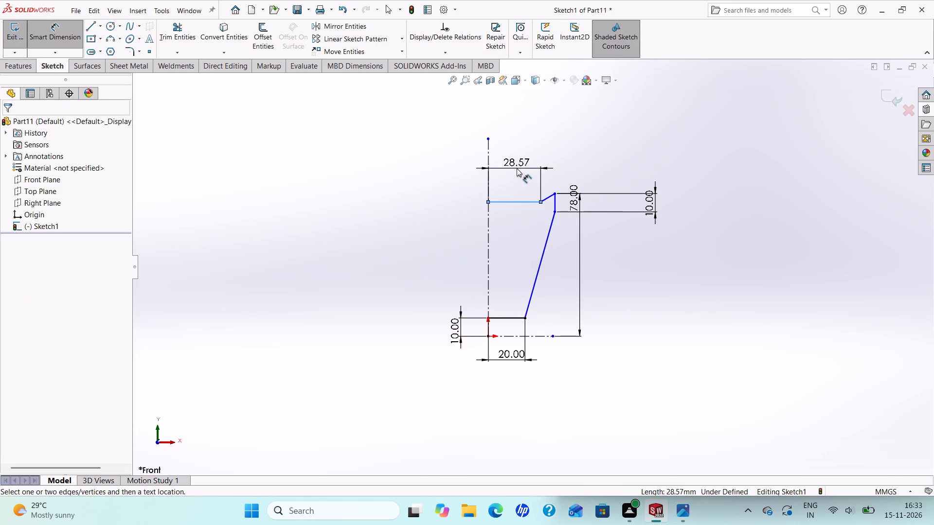
text(20)
key(Return)
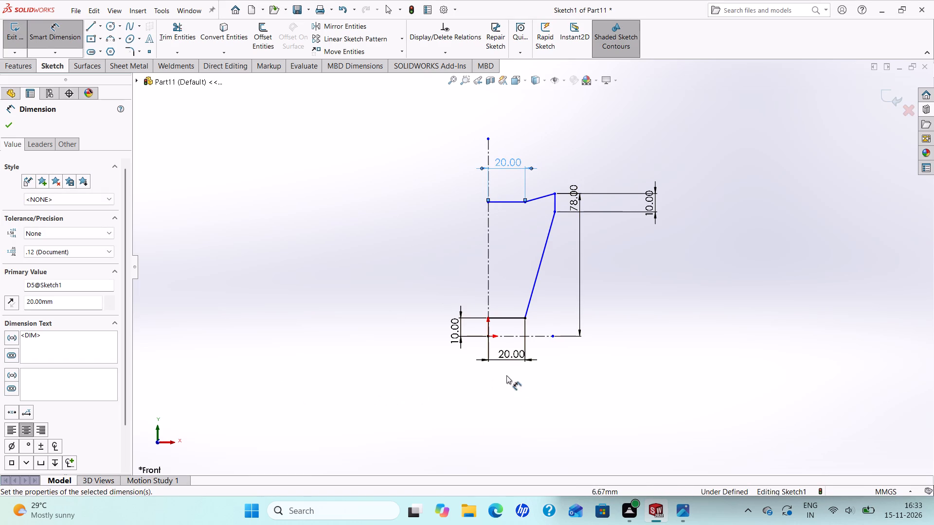
Dimension the horizontal distance from the vertical centerline to the profile's top outer corner as 40 mm.
click(554, 192)
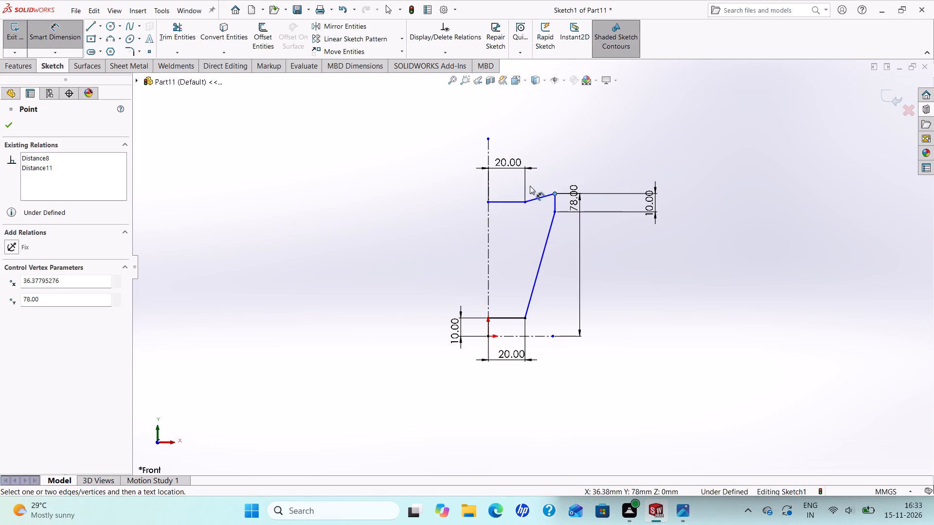
click(488, 186)
click(515, 142)
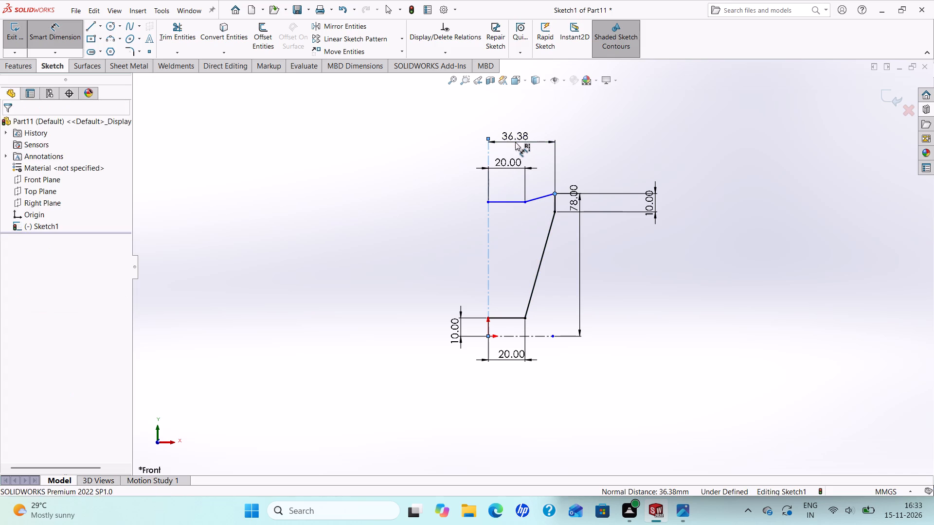
text(40)
key(Return)
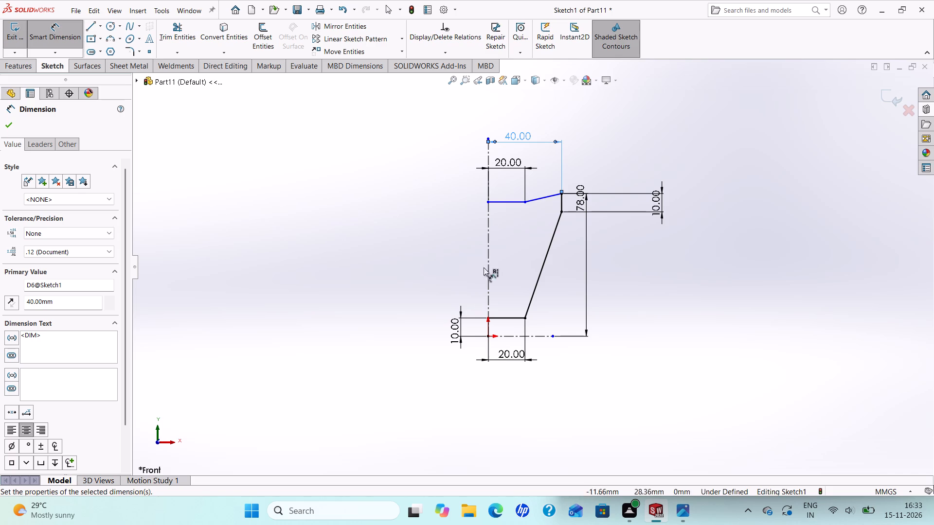
Dimension the vertical distance between the profile's upper and bottom horizontal lines as 50 mm.
click(504, 203)
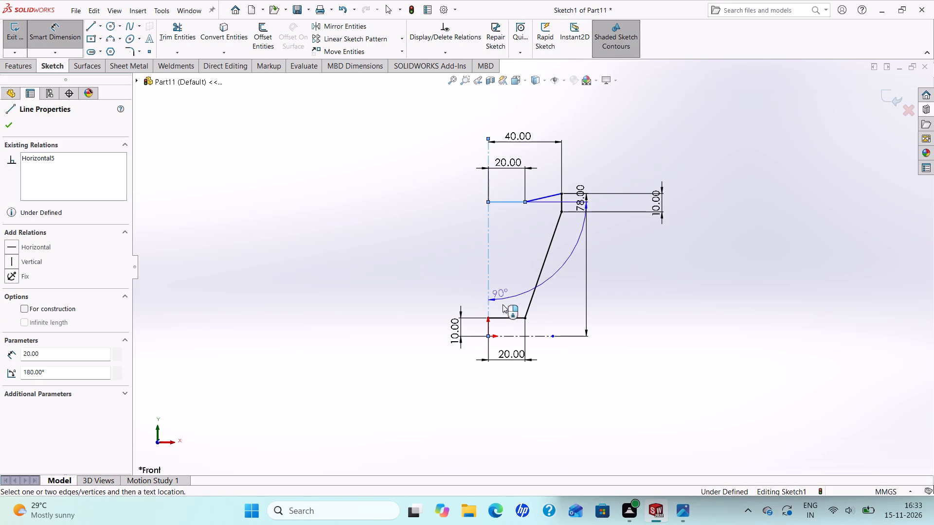
click(505, 320)
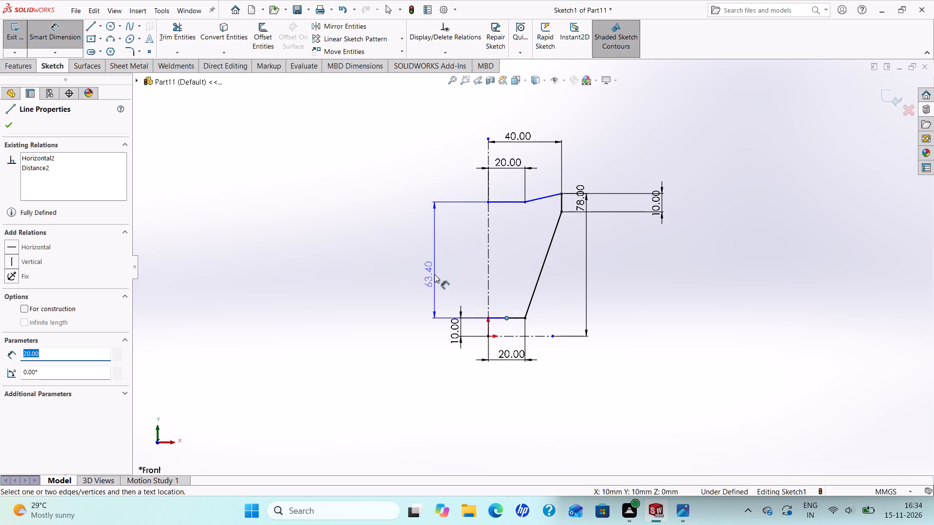
click(418, 273)
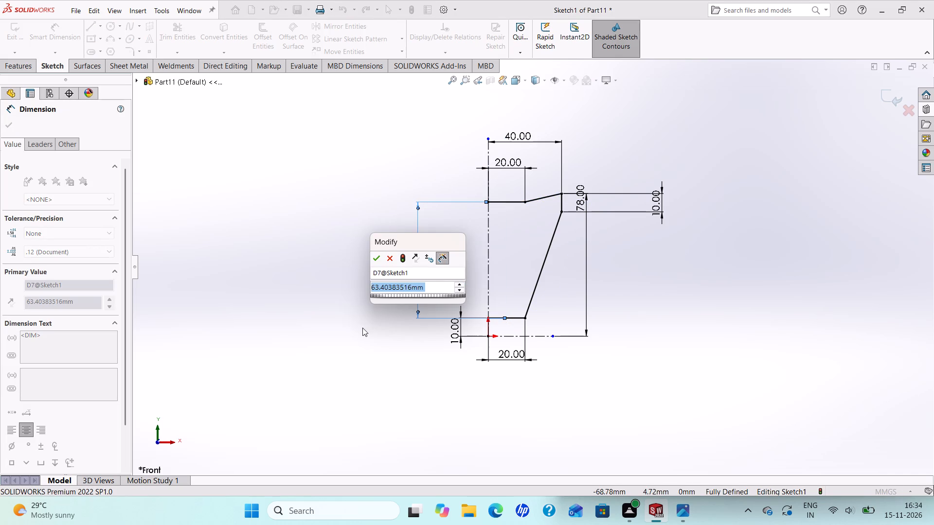
key(5)
key(0)
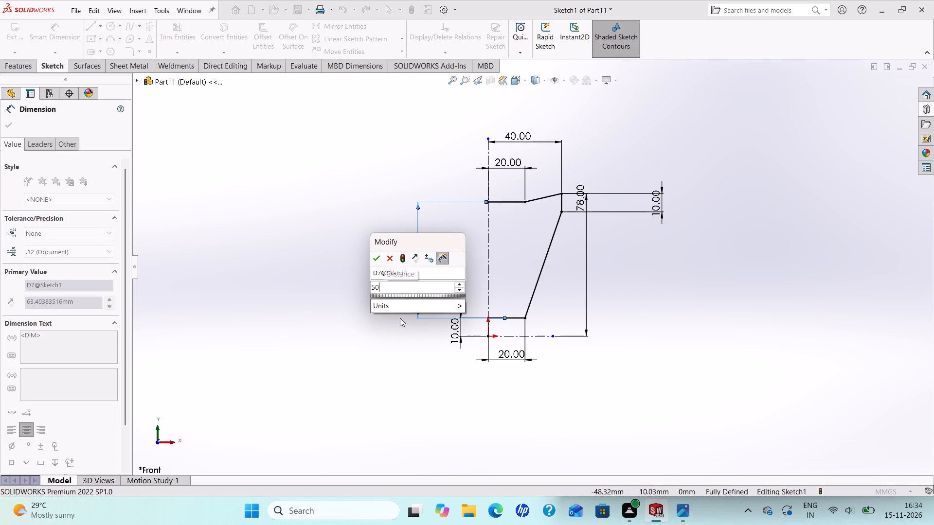
key(Return)
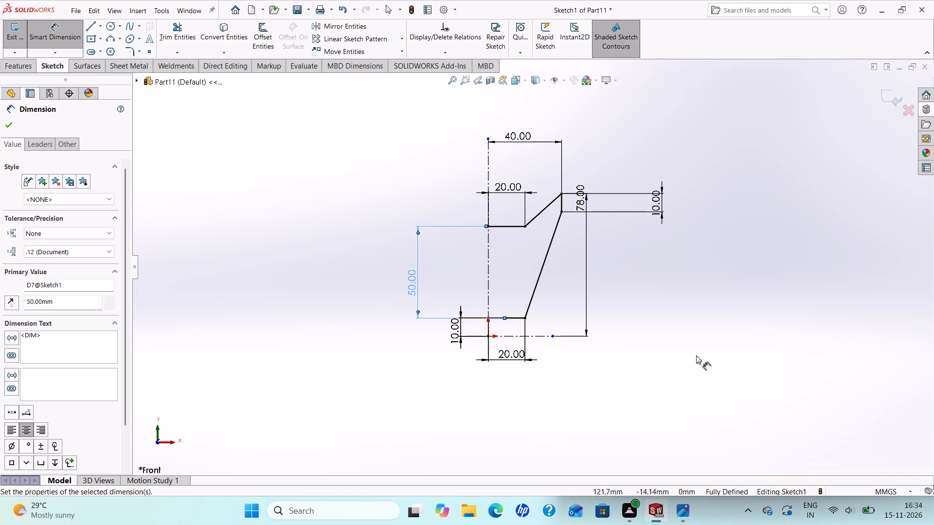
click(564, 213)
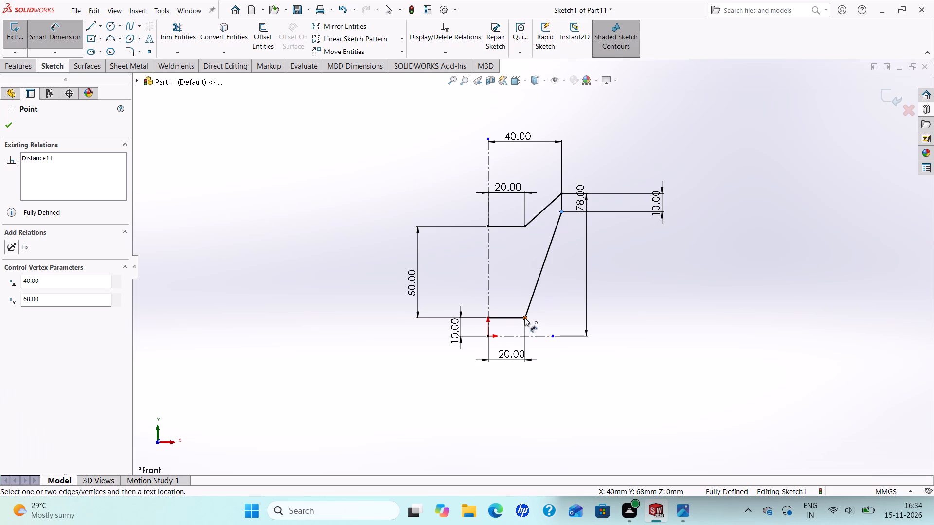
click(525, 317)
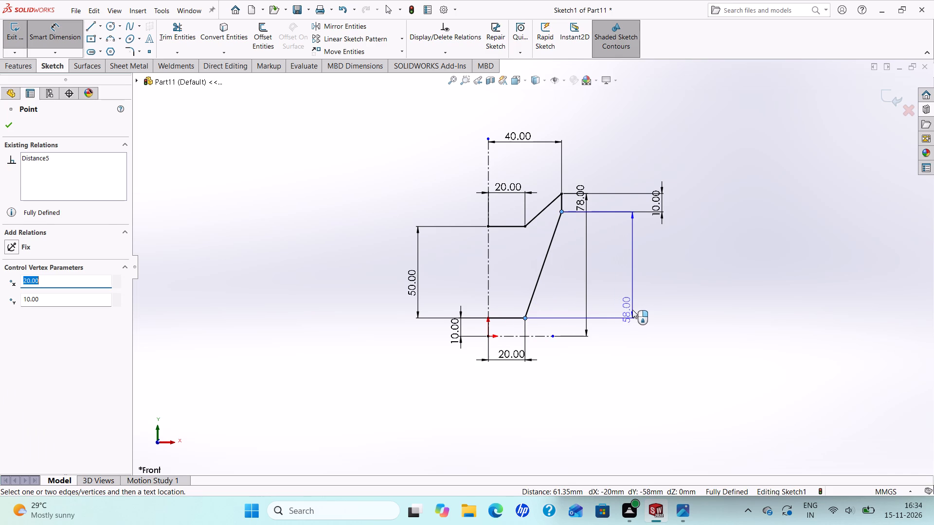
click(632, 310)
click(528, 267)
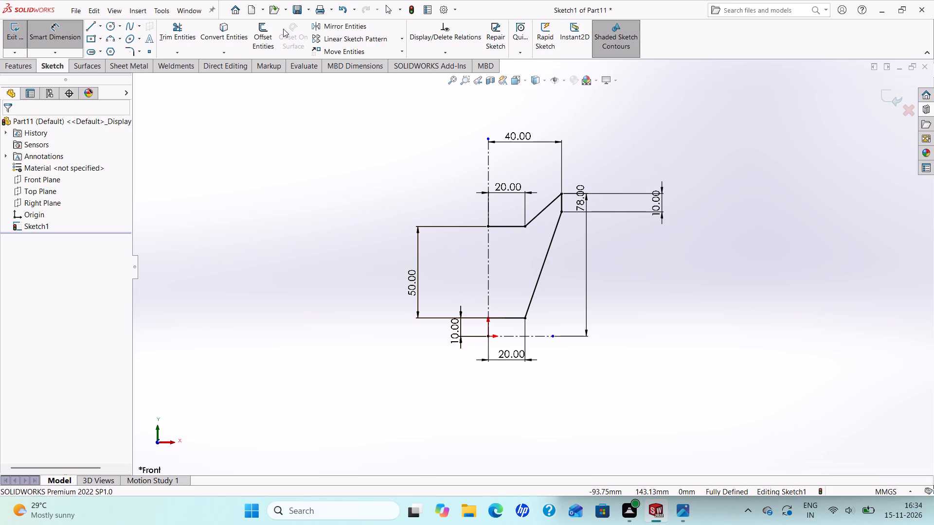
Offset the whole profile chain 2 mm inward with the direction reversed.
click(268, 37)
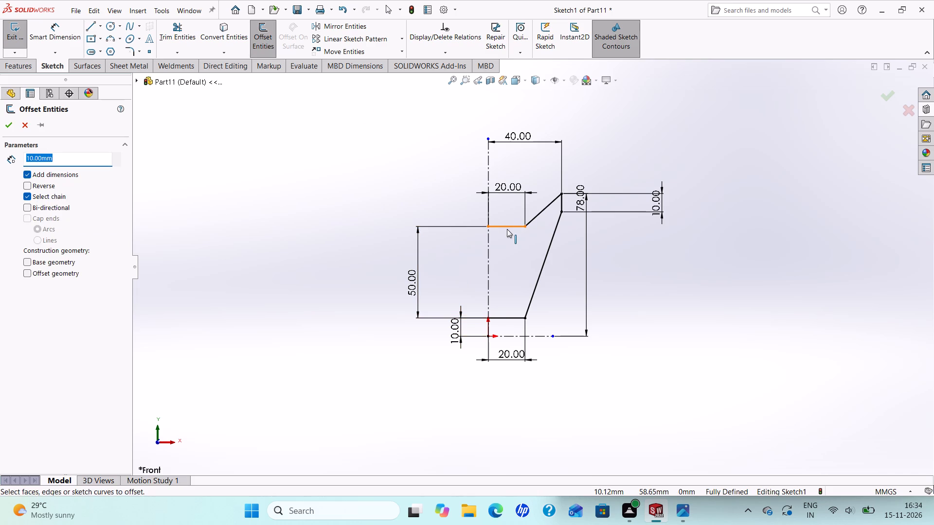
click(507, 229)
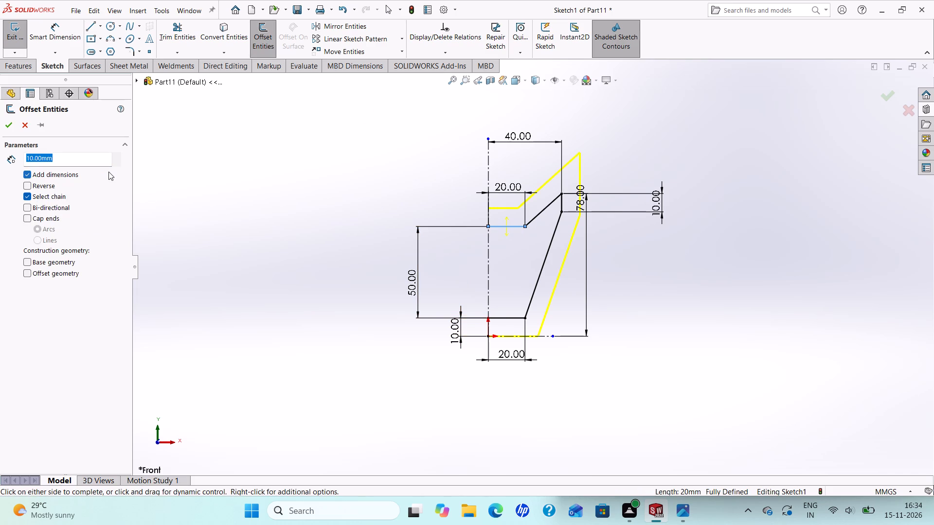
key(2)
key(Return)
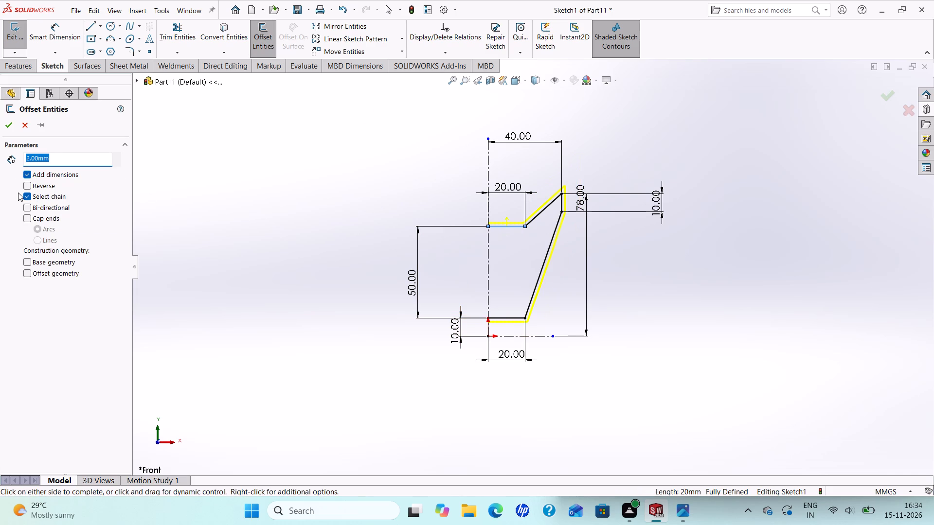
click(24, 187)
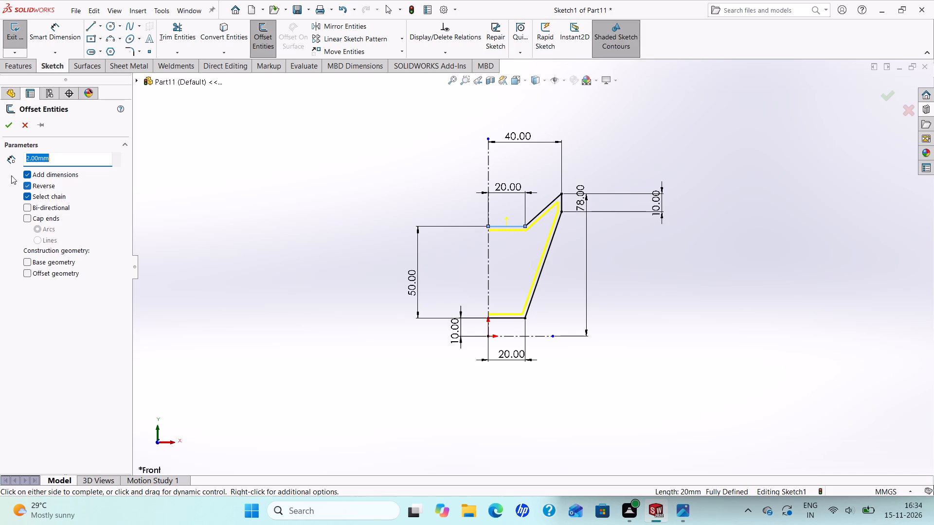
click(6, 126)
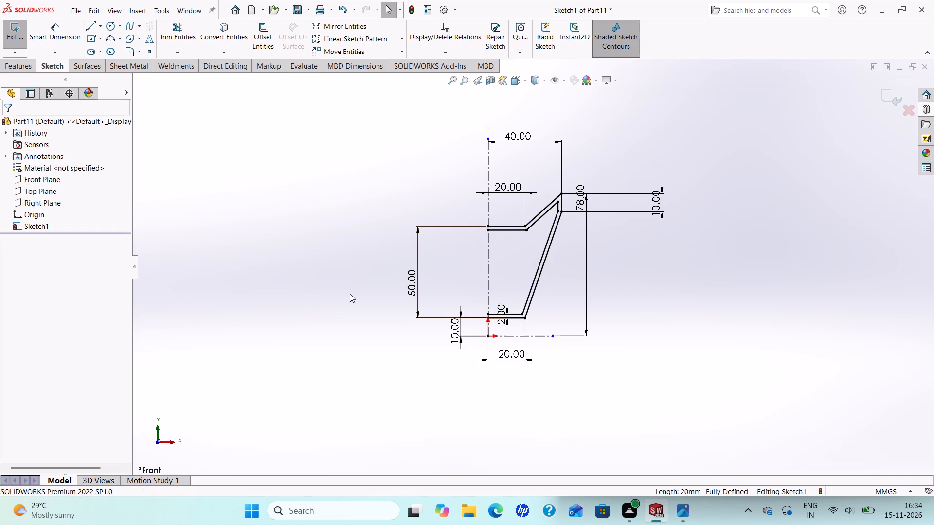
Draw a 2 mm vertical line on the centerline joining the upper horizontal line's end to its offset copy.
click(94, 27)
scroll(483, 234, down, 6)
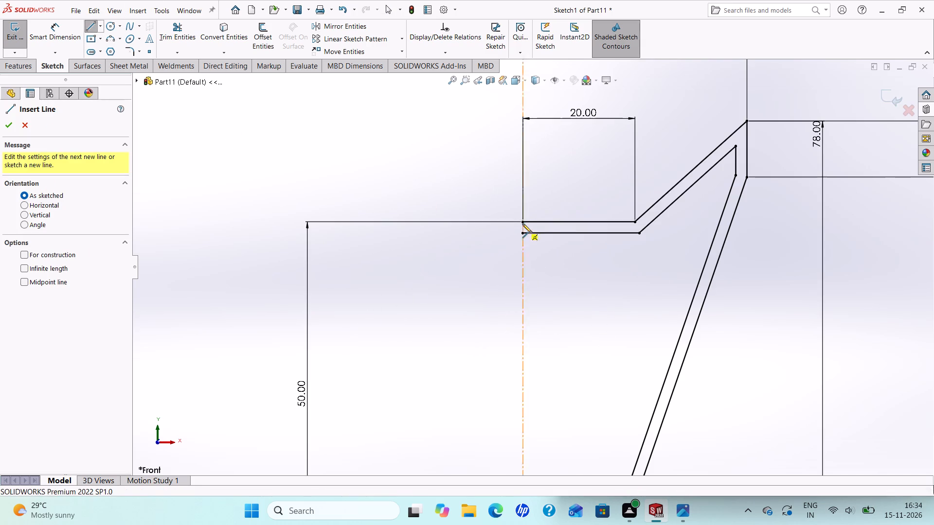
click(523, 222)
click(522, 231)
right_click(522, 231)
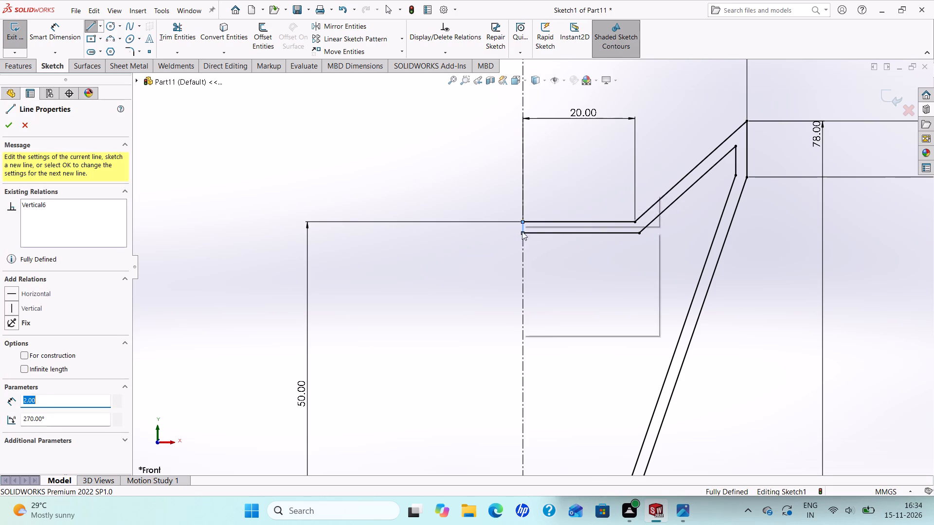
click(545, 237)
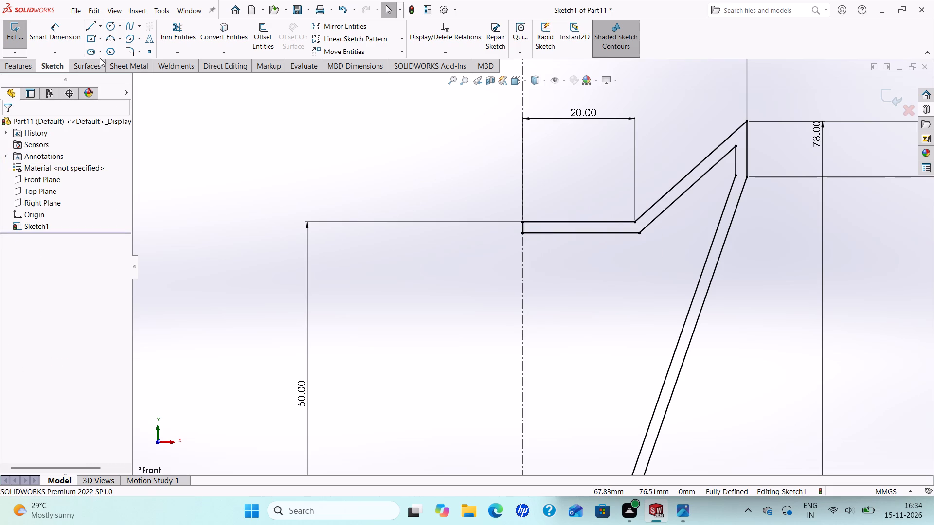
Close the profile with a 2 mm vertical line on the centerline between the two bottom horizontal lines' ends.
click(88, 24)
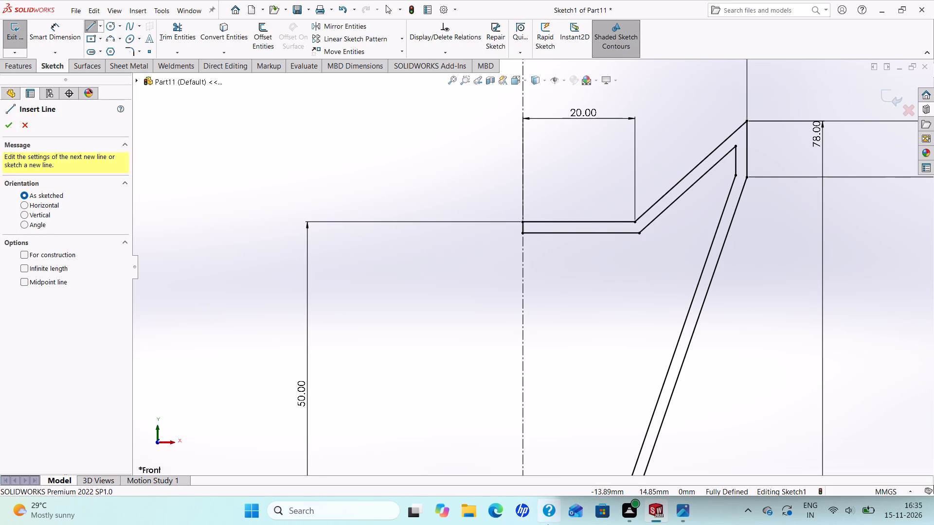
scroll(548, 524, up, 3)
scroll(531, 400, up, 4)
scroll(542, 401, down, 4)
scroll(527, 329, down, 2)
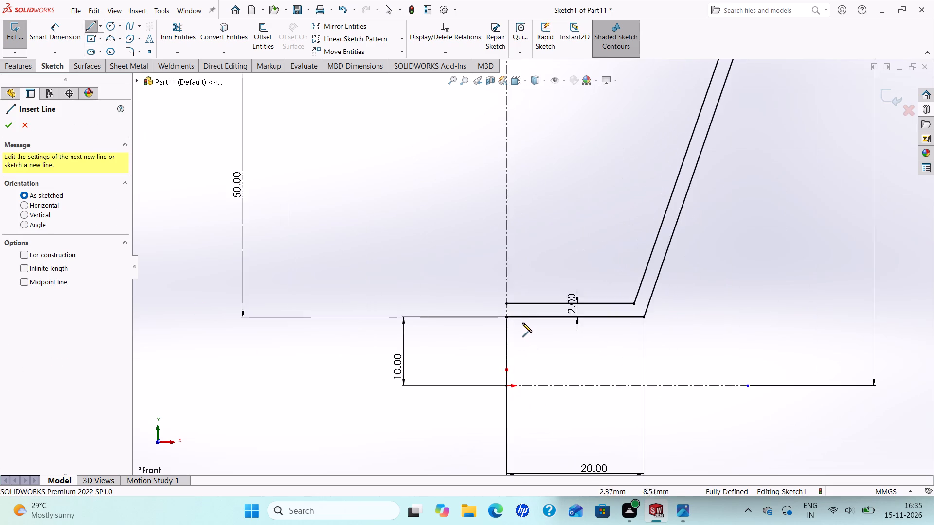
scroll(522, 323, down, 3)
click(491, 269)
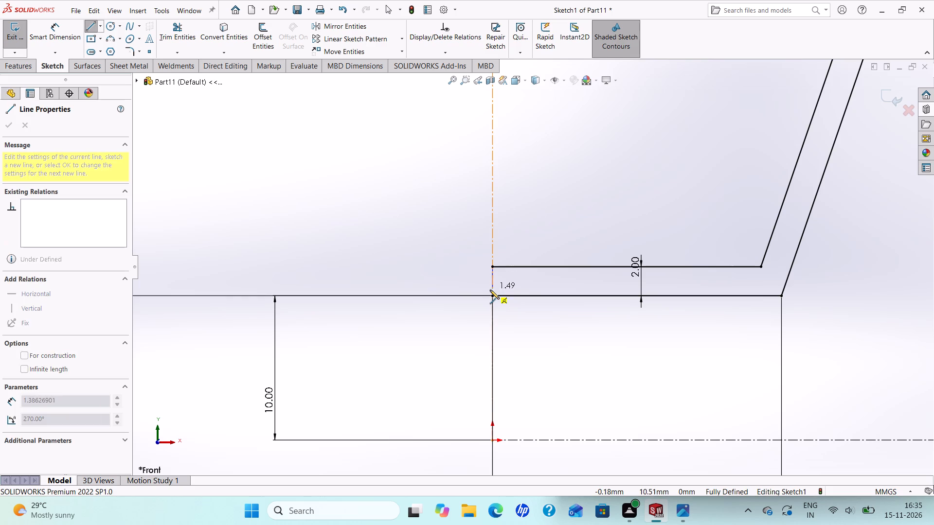
click(492, 297)
right_click(492, 297)
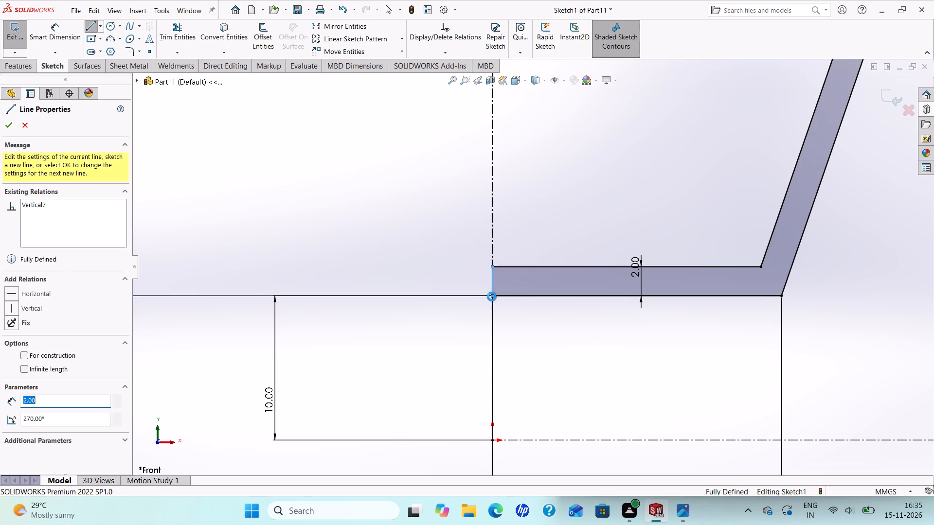
Mirror the half profile's ten outer and inner lines about the vertical centerline, leaving out the short closing lines on it.
click(515, 308)
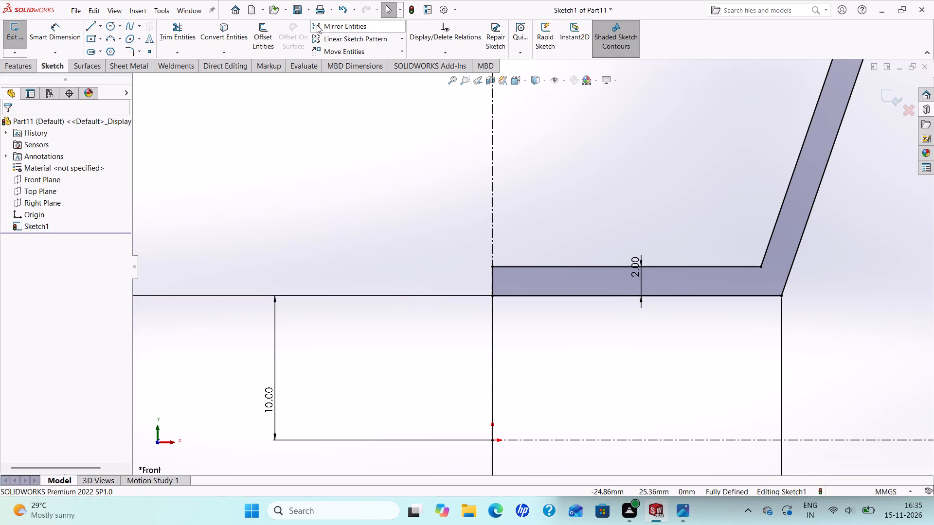
click(329, 22)
scroll(444, 98, up, 4)
scroll(566, 125, up, 5)
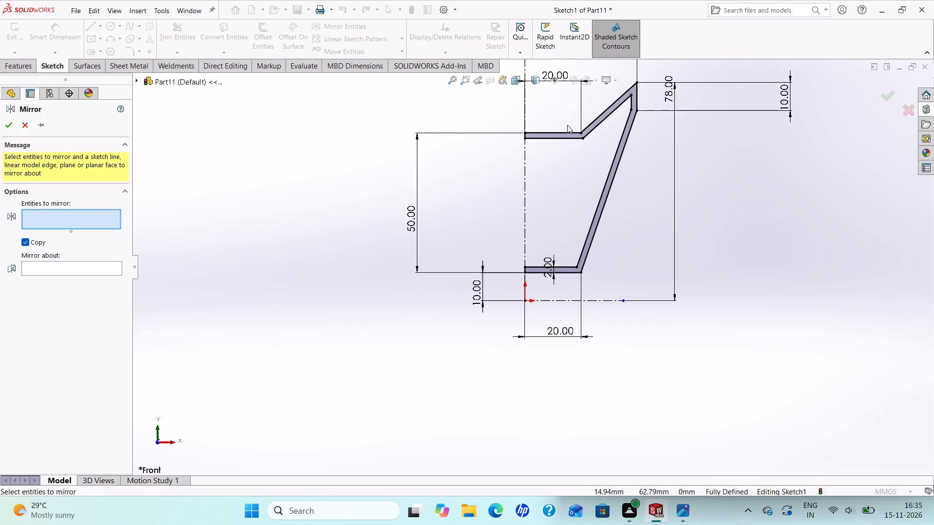
scroll(567, 125, up, 3)
scroll(567, 125, down, 4)
drag(492, 260, 628, 255)
scroll(618, 256, up, 2)
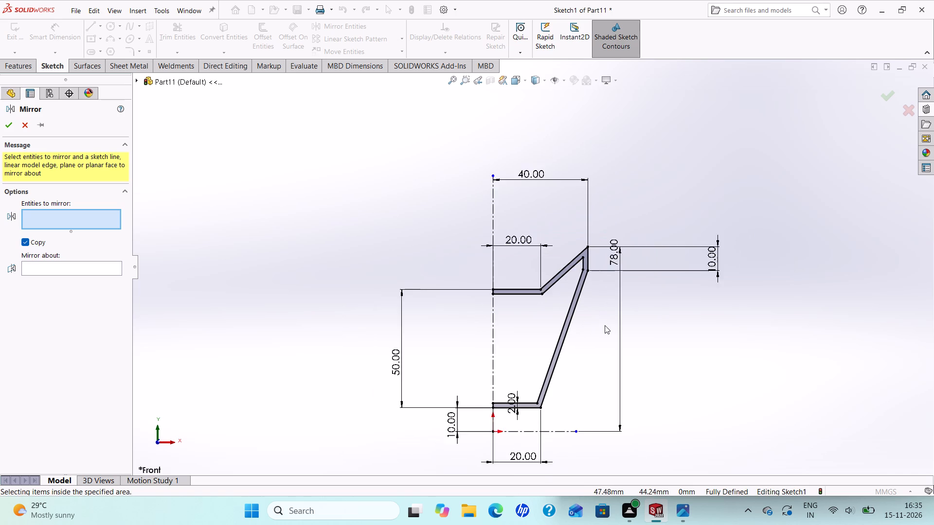
scroll(604, 324, down, 2)
drag(460, 188, 574, 189)
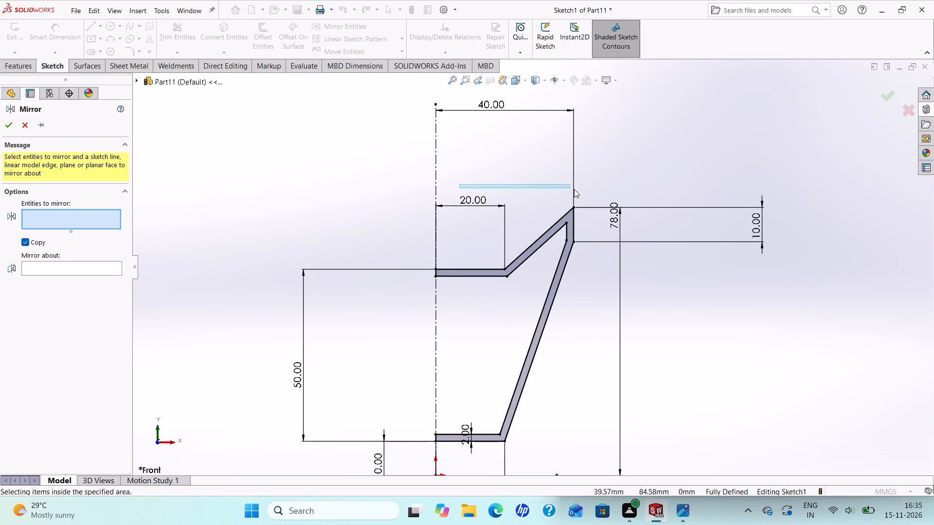
drag(574, 189, 573, 462)
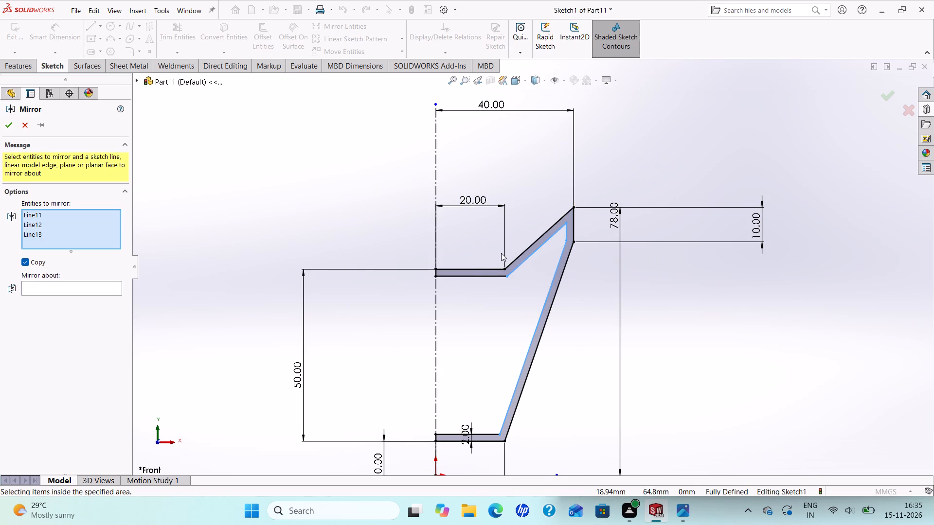
click(474, 277)
click(475, 268)
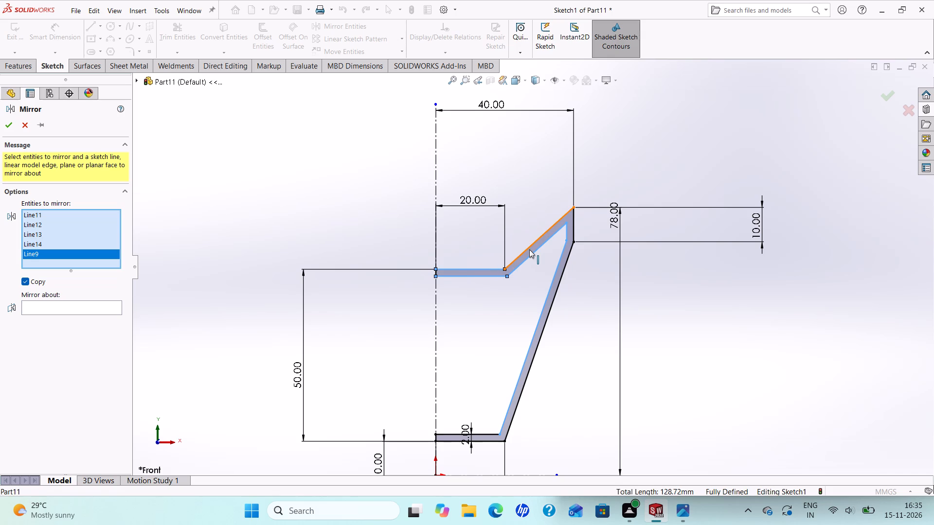
click(530, 248)
click(574, 220)
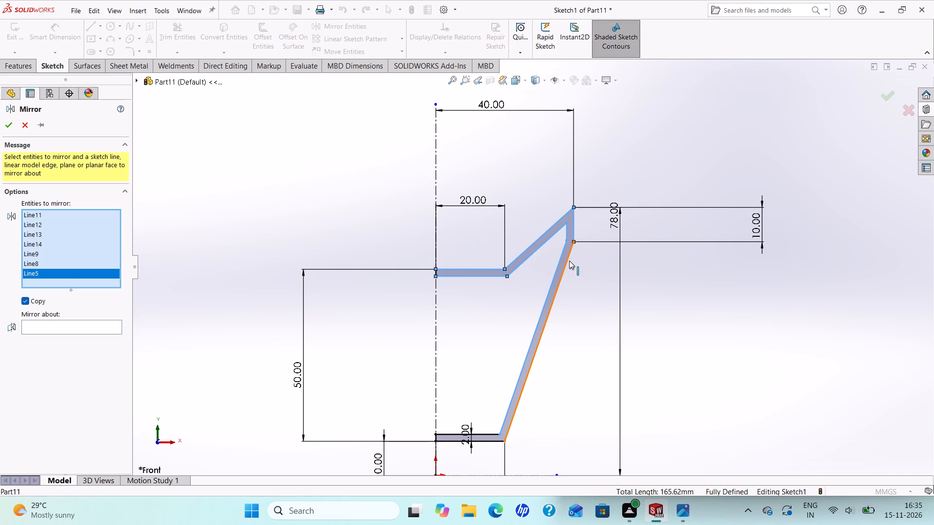
click(568, 264)
scroll(511, 321, up, 3)
scroll(513, 364, down, 4)
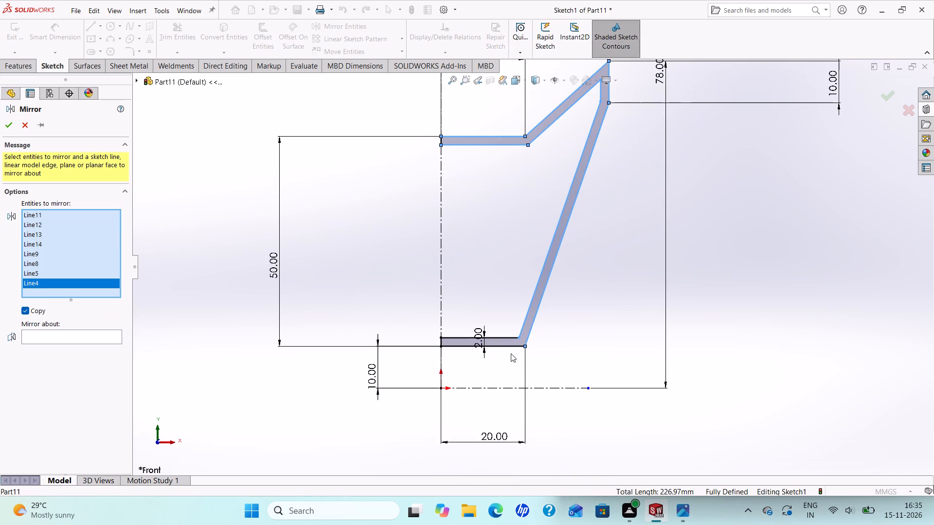
click(509, 349)
click(504, 338)
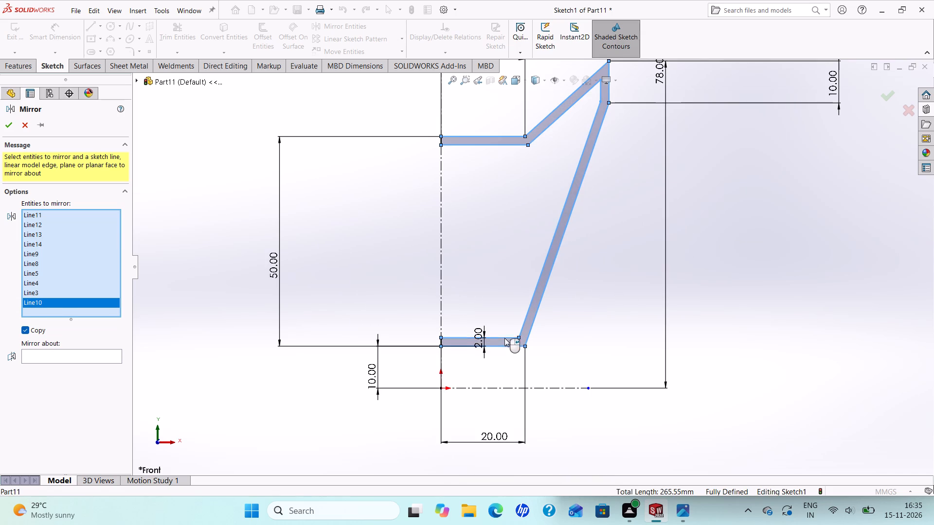
scroll(467, 344, down, 5)
click(428, 308)
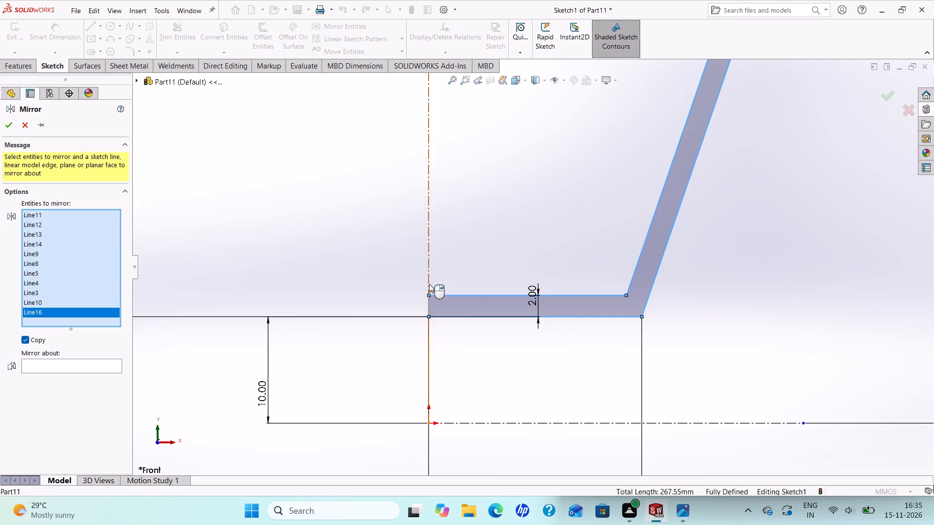
scroll(429, 279, up, 3)
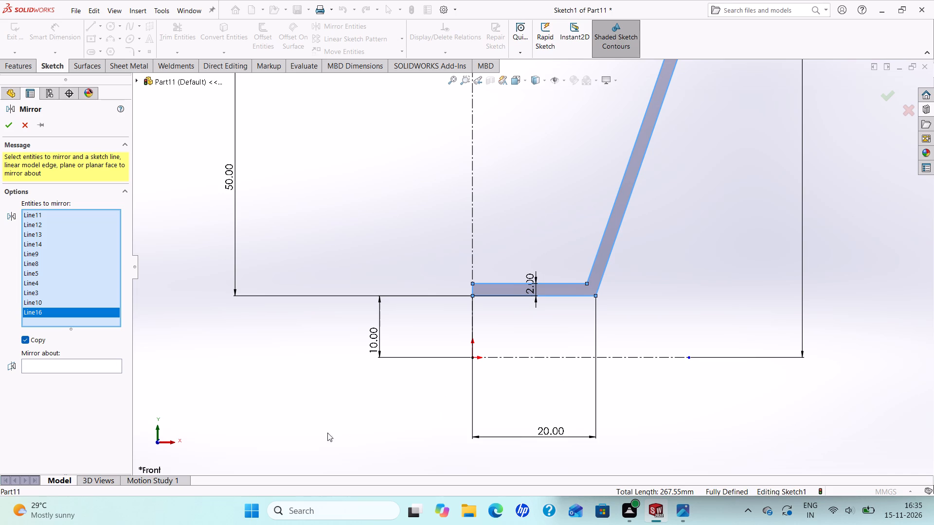
scroll(369, 259, up, 4)
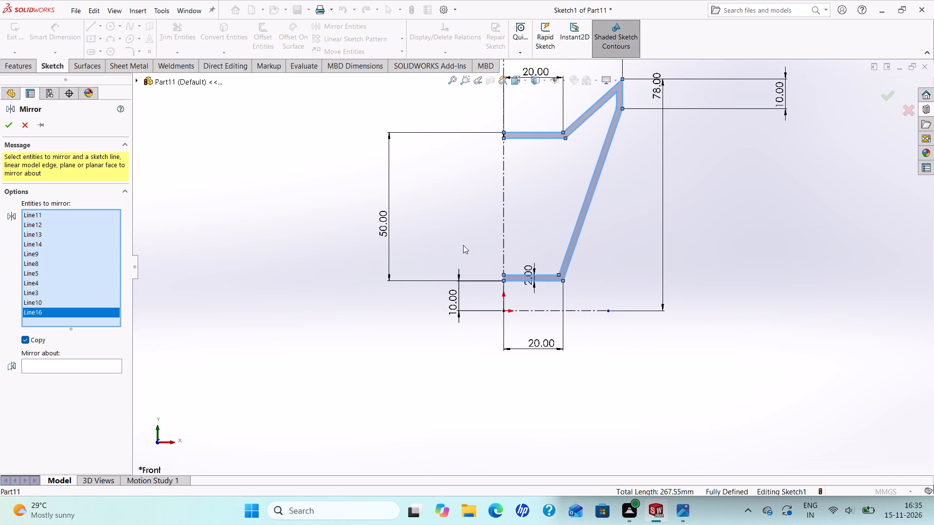
scroll(474, 245, down, 2)
right_click(50, 311)
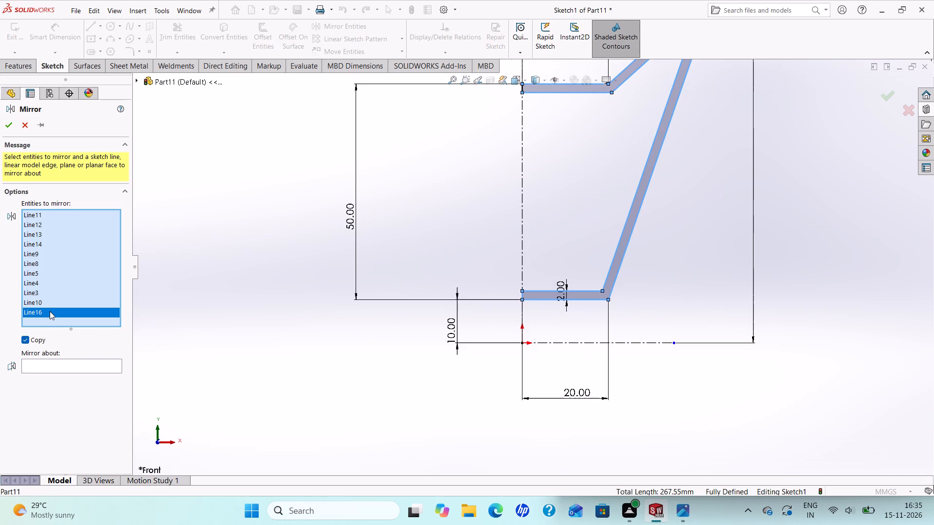
click(65, 328)
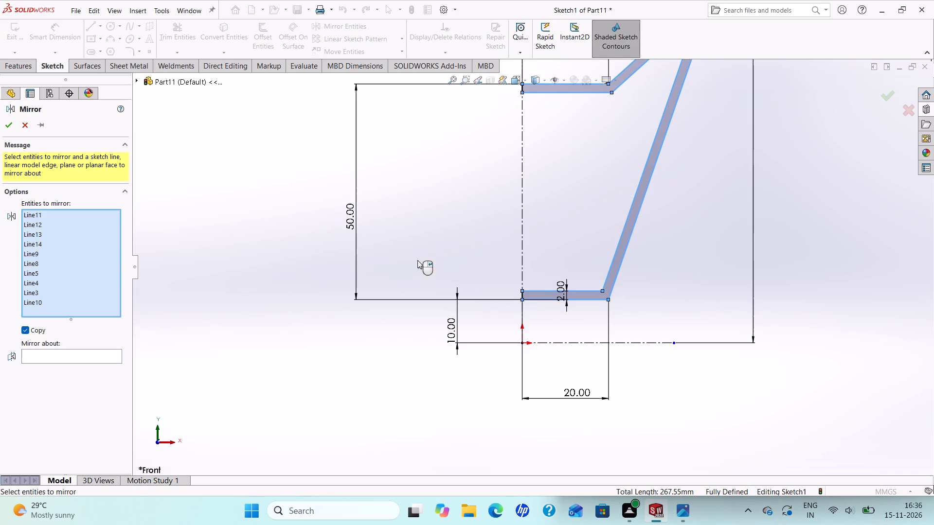
scroll(427, 255, up, 3)
scroll(496, 193, down, 4)
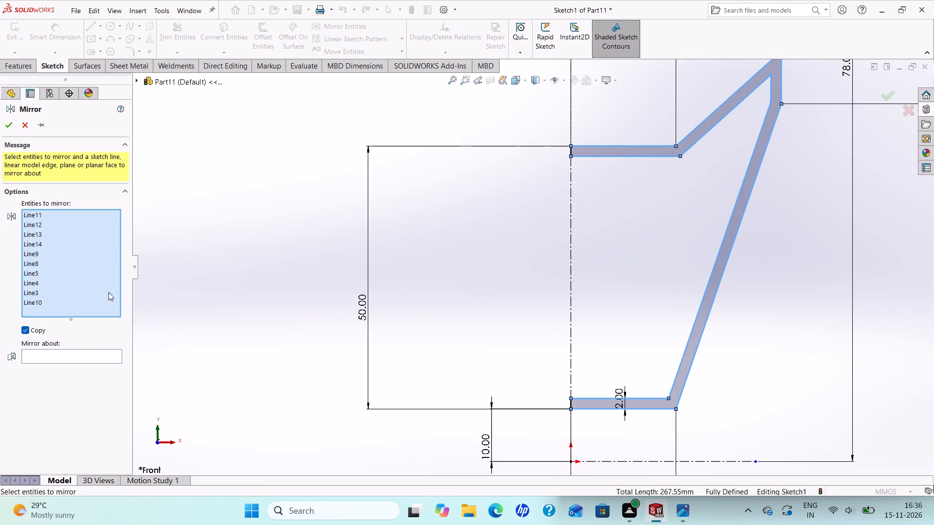
click(74, 358)
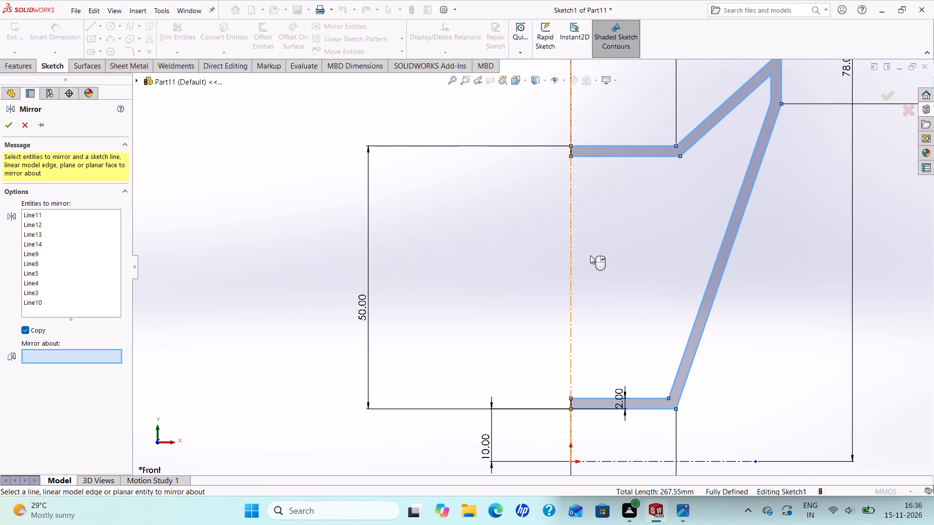
click(571, 251)
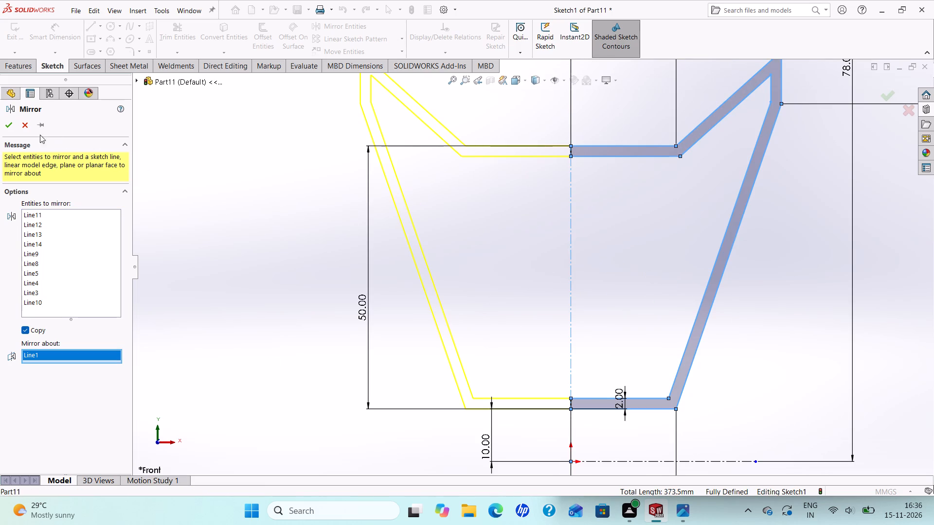
click(7, 126)
Revolve both halves of the profile 360 degrees about the horizontal centerline through the origin.
scroll(611, 265, up, 1)
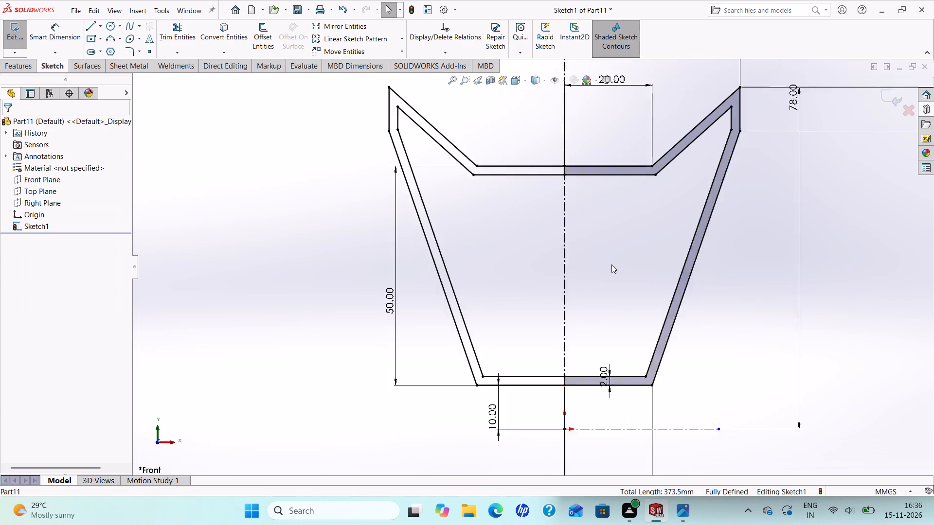
scroll(611, 264, up, 1)
scroll(611, 264, down, 1)
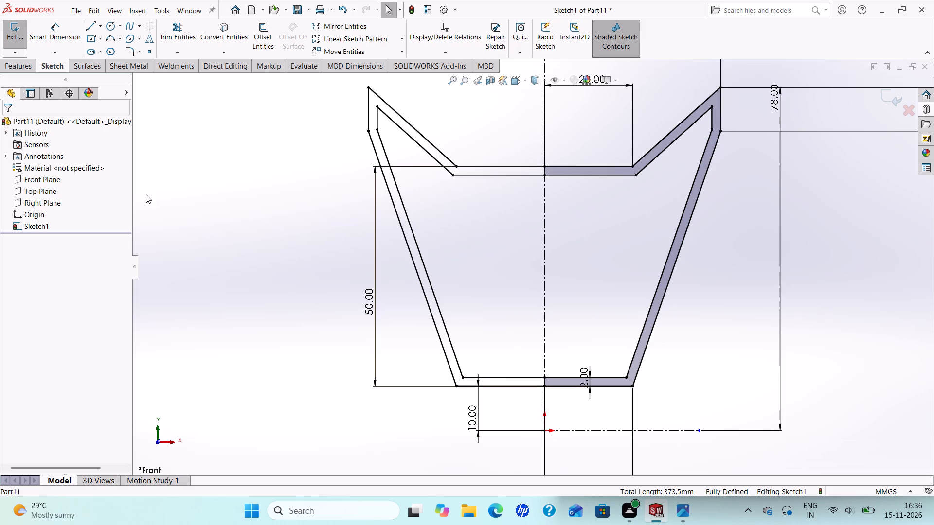
click(12, 67)
click(61, 33)
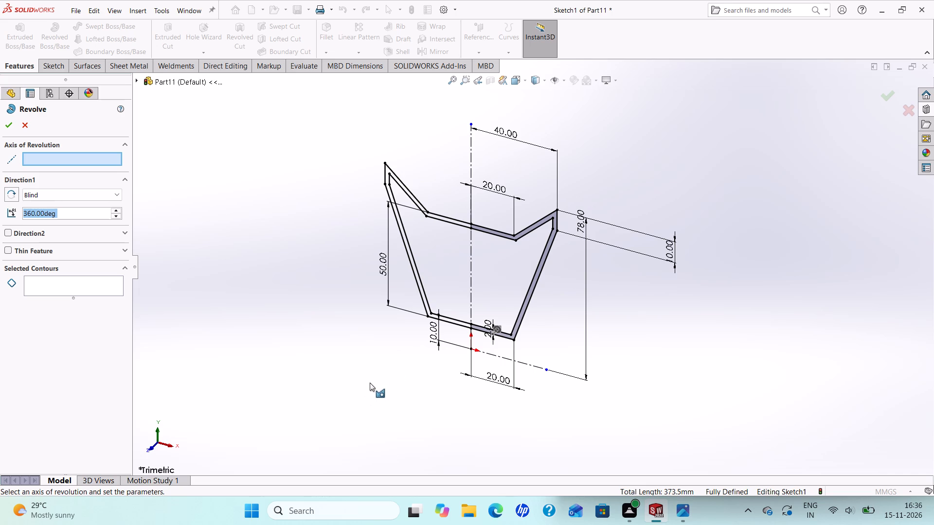
scroll(467, 332, down, 4)
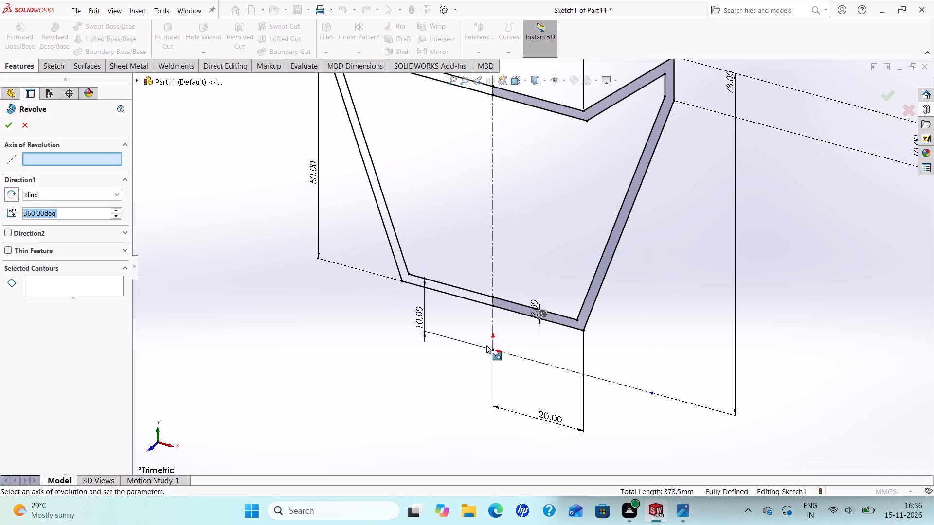
click(94, 156)
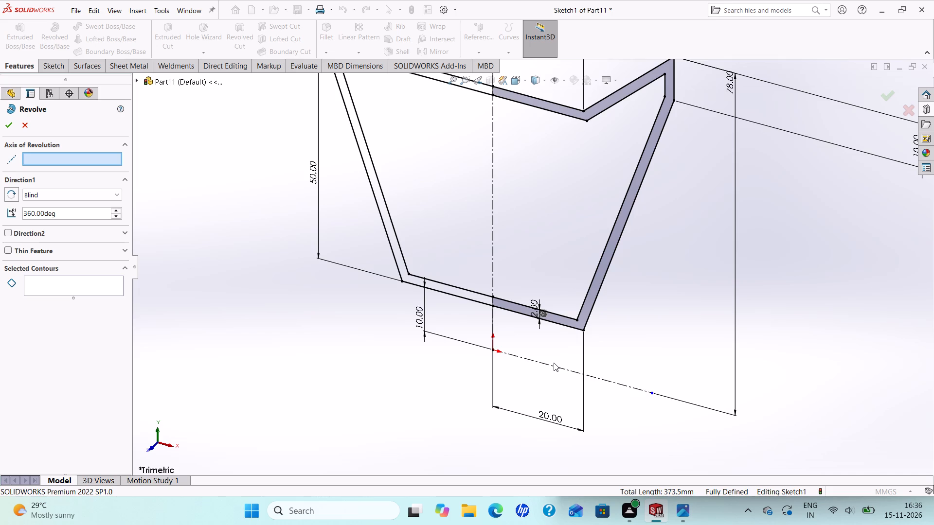
click(552, 365)
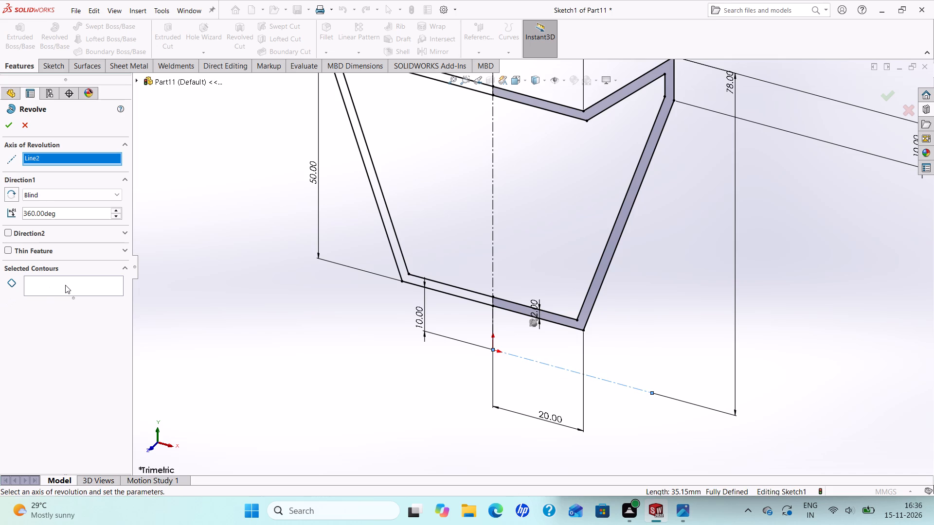
click(65, 285)
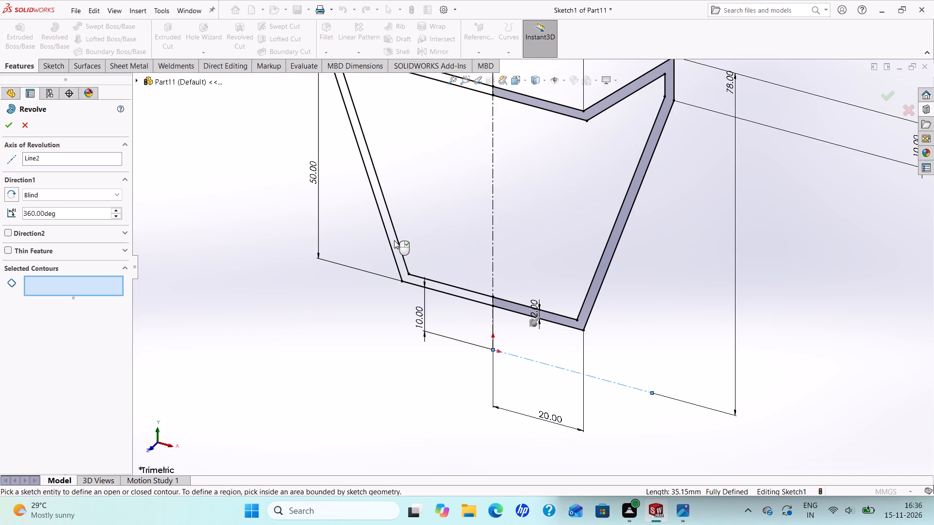
click(394, 240)
click(541, 315)
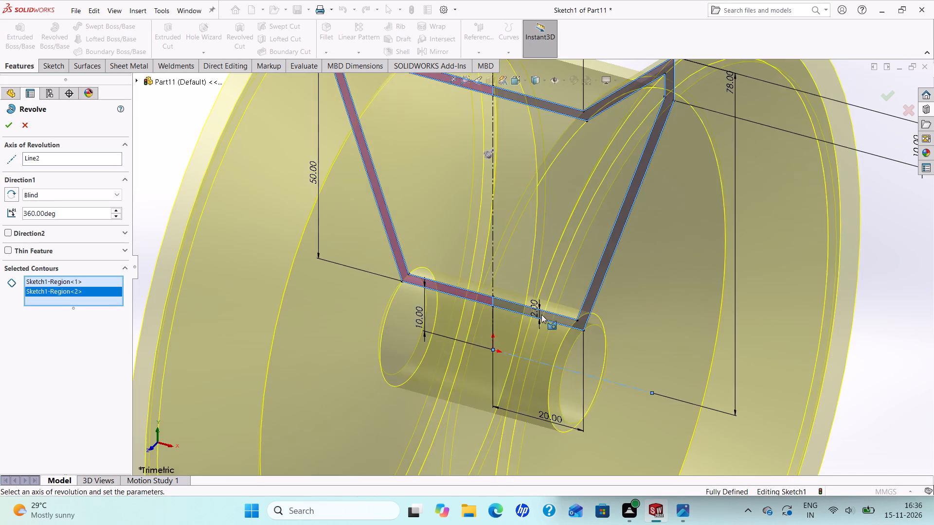
scroll(541, 315, up, 4)
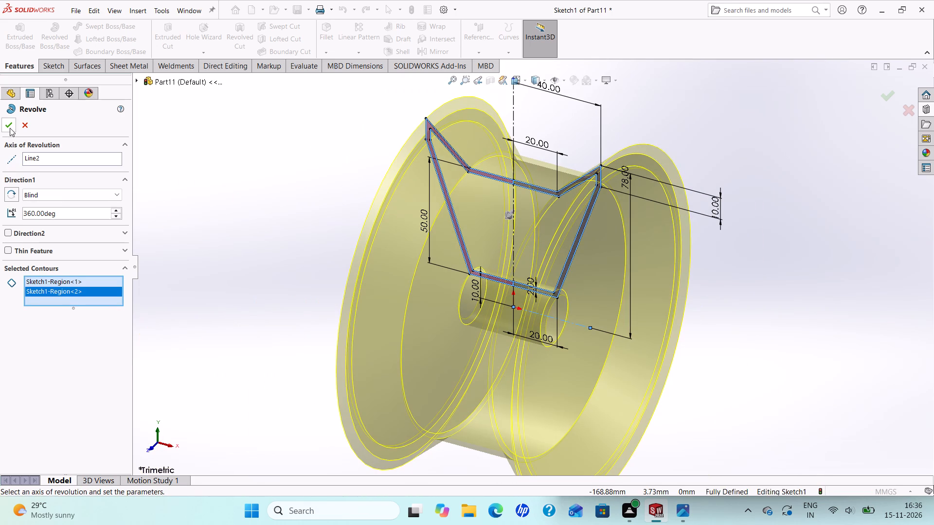
click(10, 128)
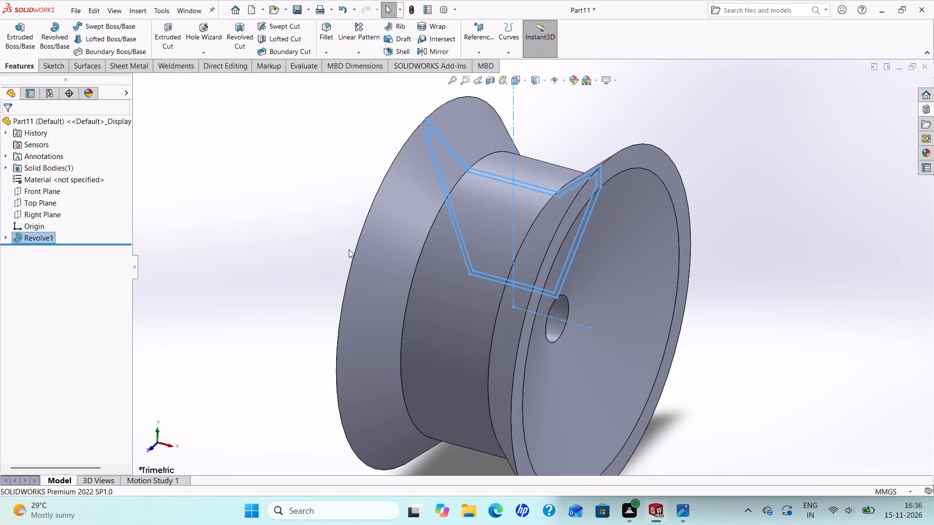
key(Escape)
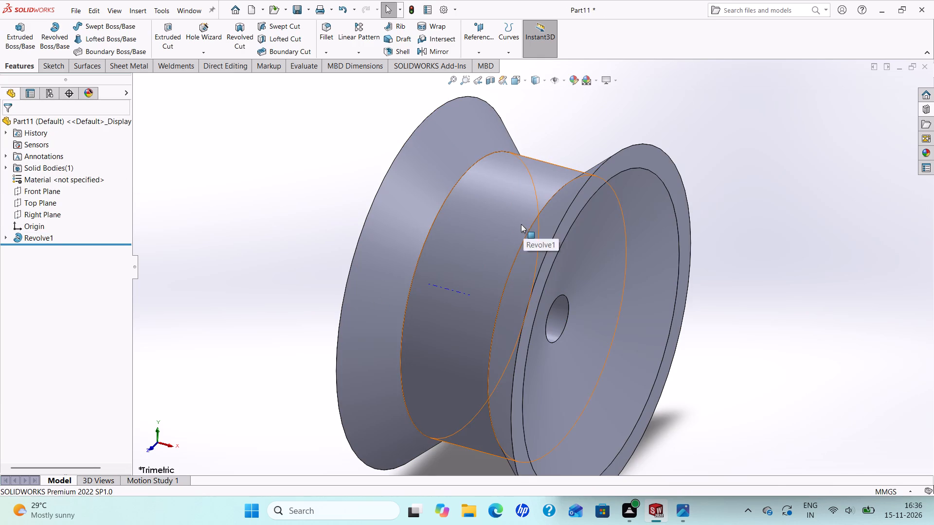
Start a new sketch on the Front Plane and draw a horizontal centerline about 86 mm long from the origin.
middle_drag(521, 224, 562, 273)
scroll(563, 275, up, 4)
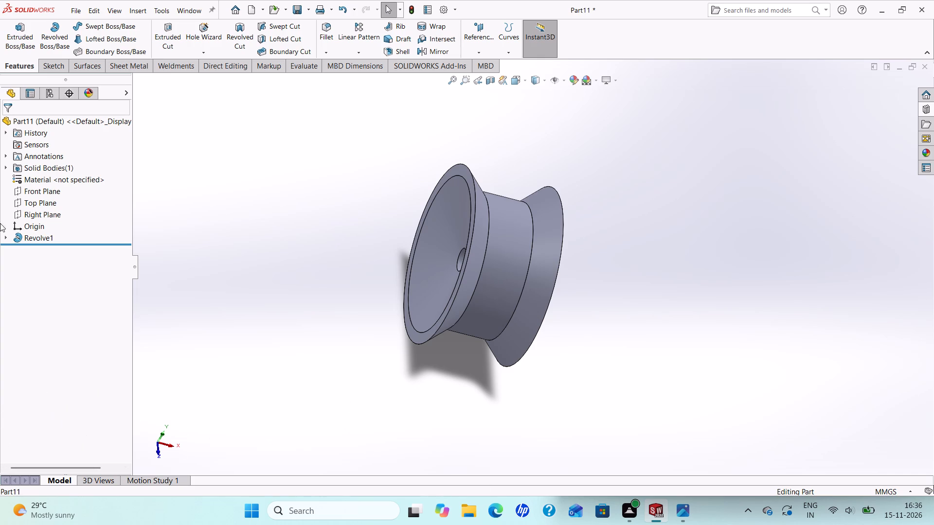
click(42, 188)
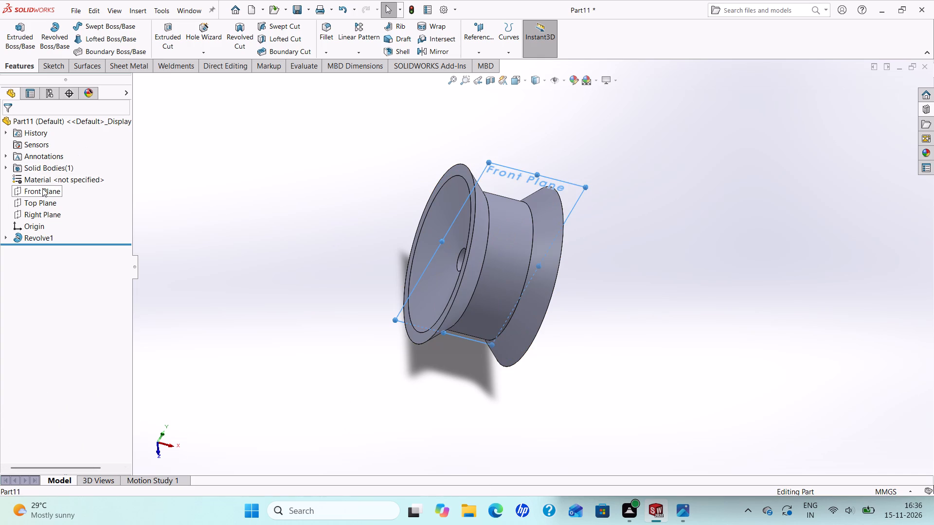
click(54, 176)
scroll(360, 241, up, 2)
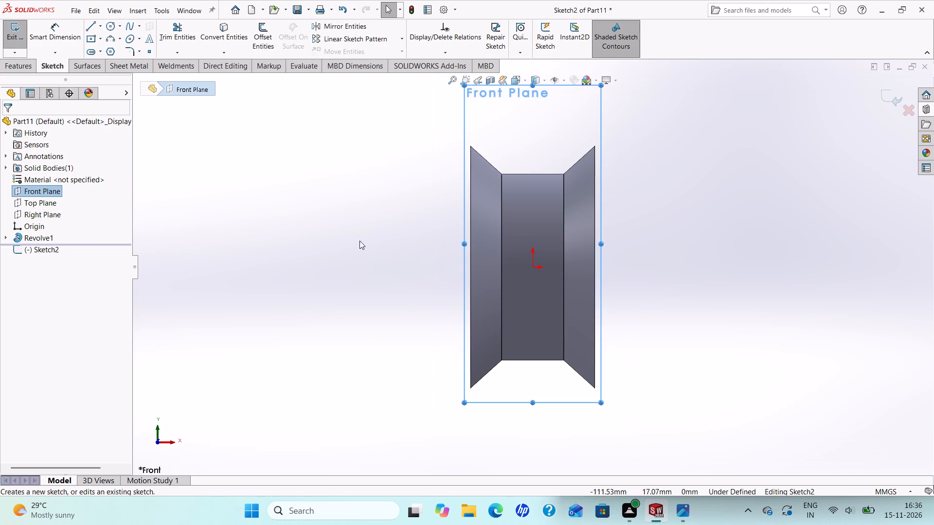
click(101, 28)
click(105, 54)
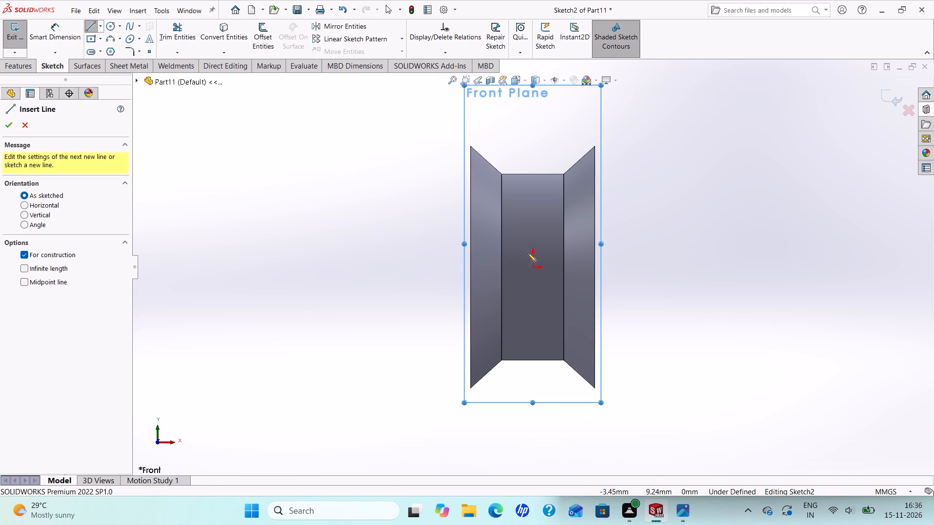
click(532, 267)
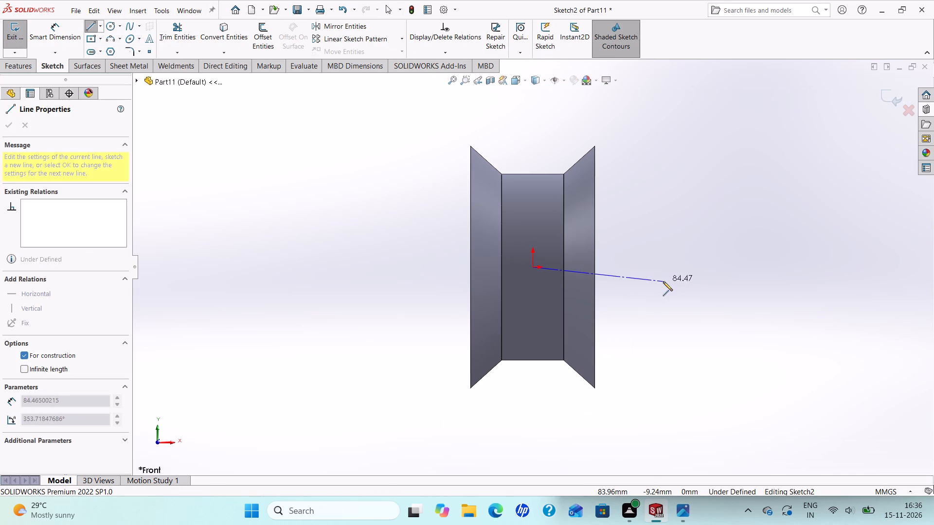
click(665, 269)
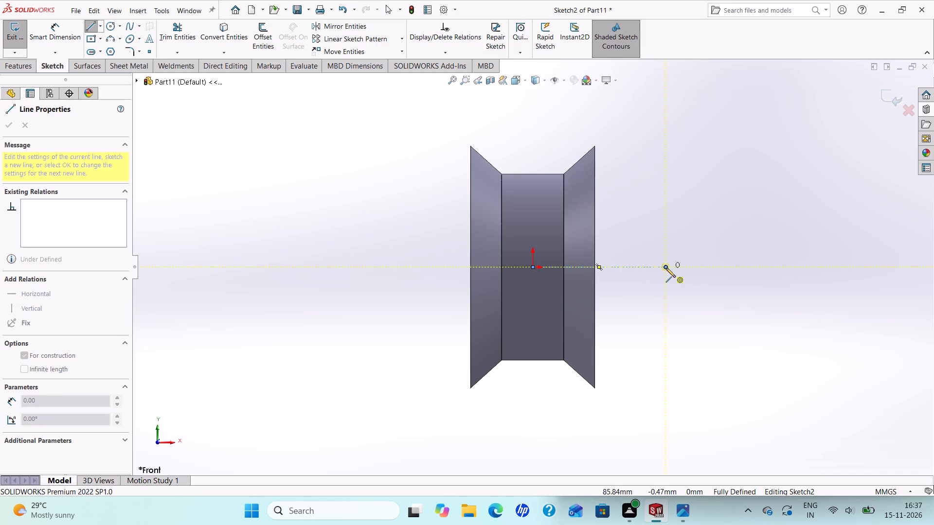
right_click(666, 268)
click(698, 272)
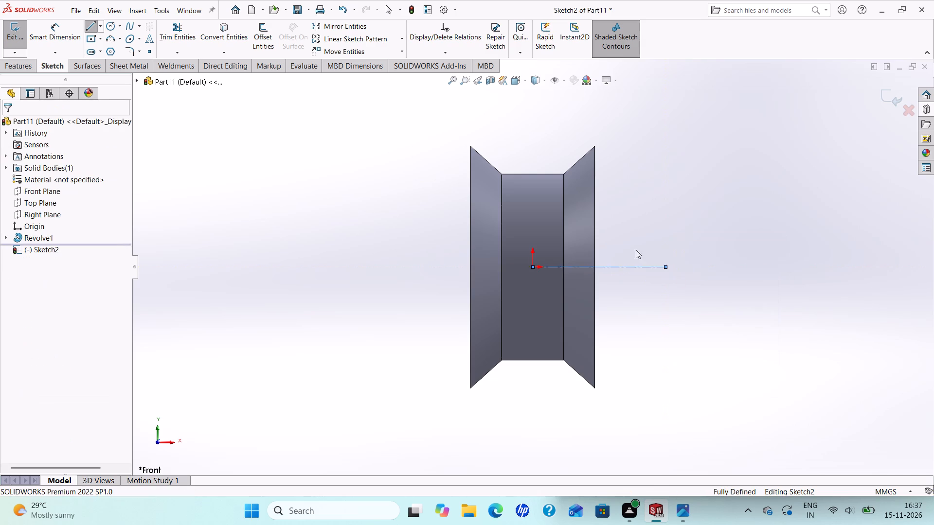
Draw a vertical centerline about 106 mm long upward from the origin.
click(102, 22)
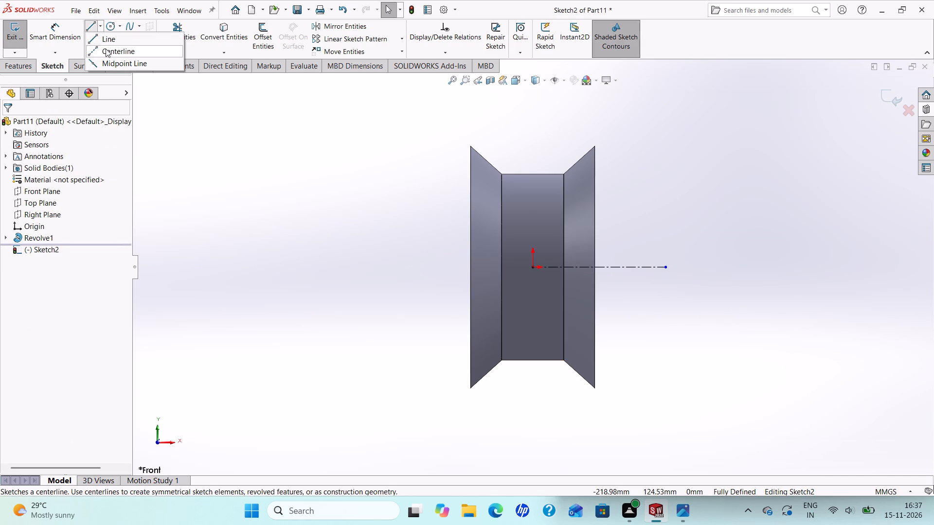
click(106, 49)
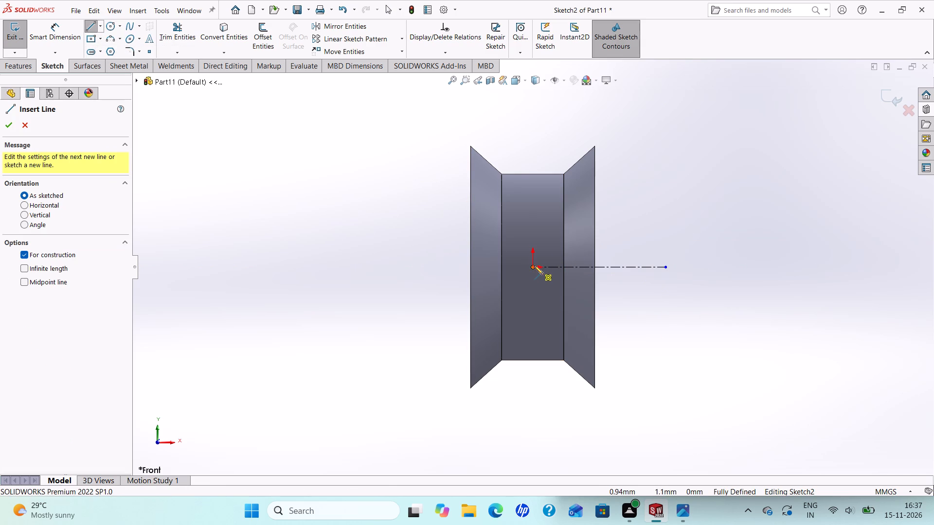
click(534, 266)
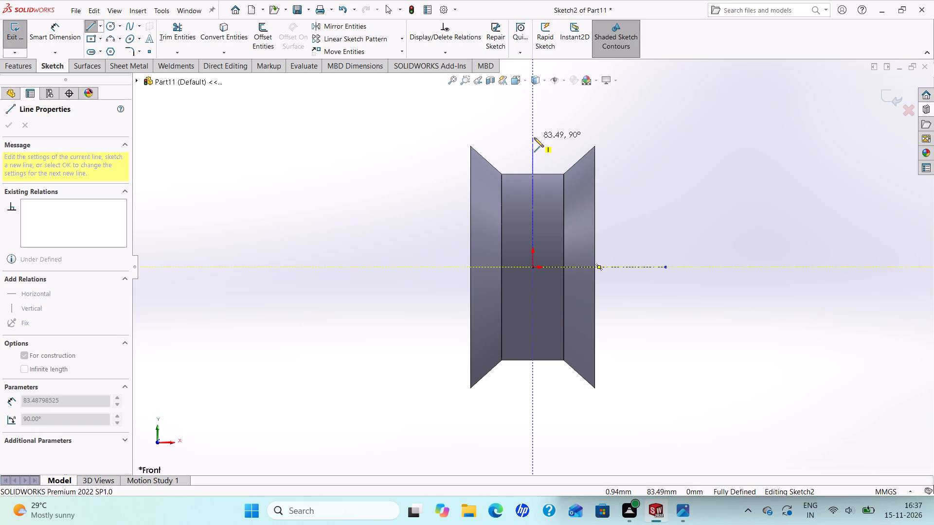
click(534, 103)
right_click(534, 103)
click(549, 111)
Dimension the vertical centerline's top endpoint at 130 mm from the horizontal centerline.
scroll(628, 162, up, 1)
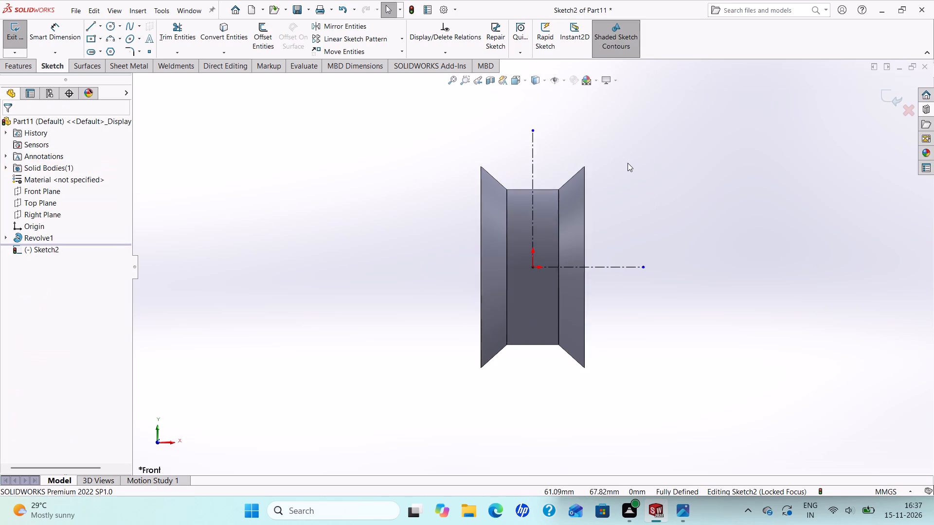
scroll(628, 163, up, 1)
scroll(628, 165, down, 1)
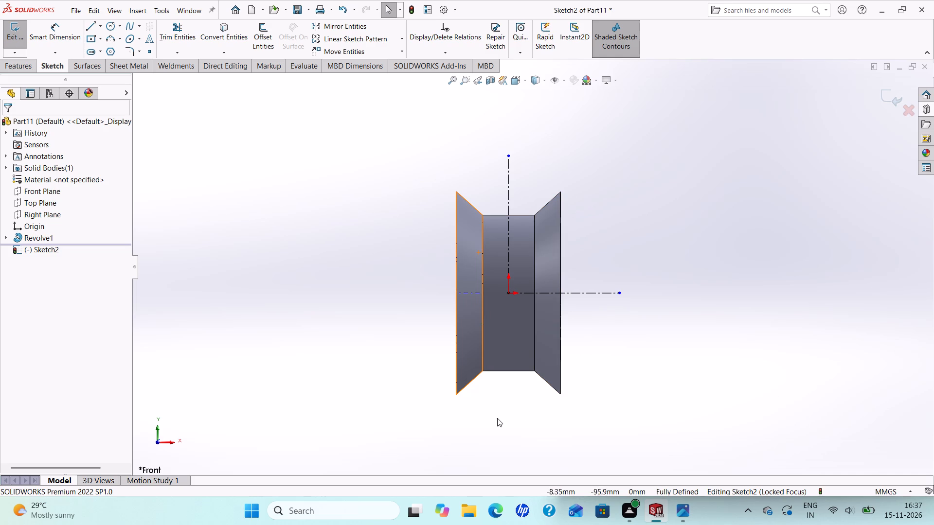
click(33, 27)
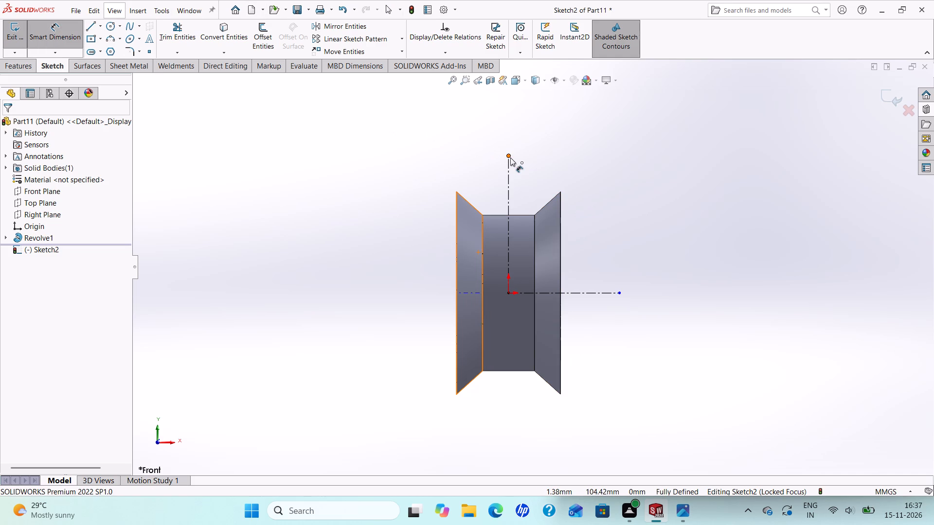
click(510, 157)
click(600, 294)
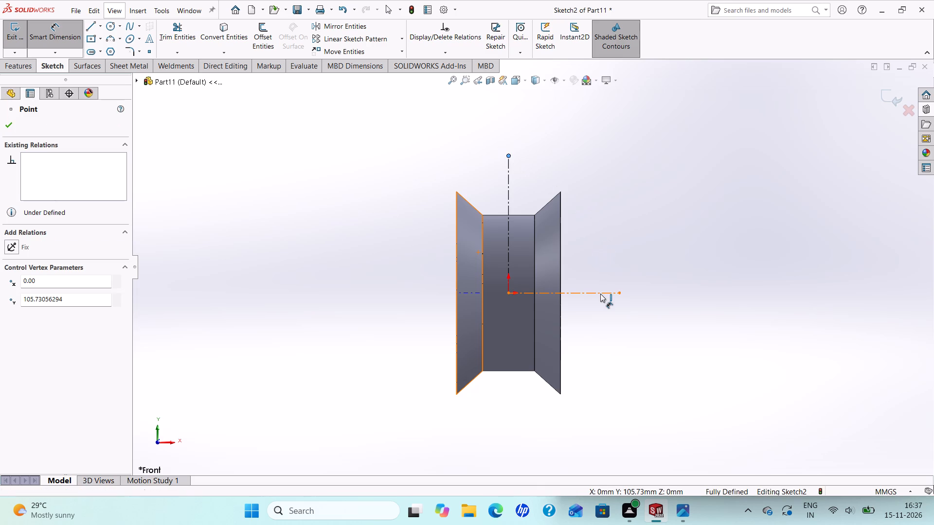
click(616, 252)
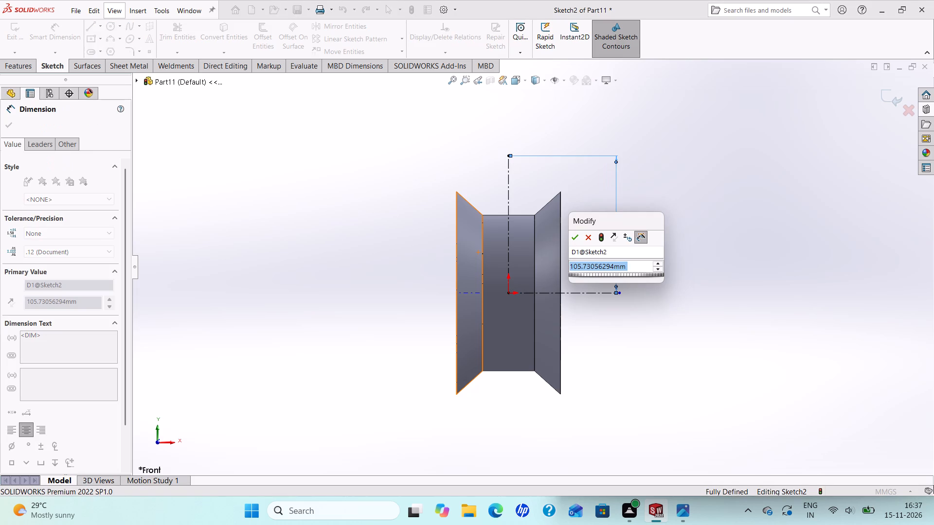
text(130)
key(Return)
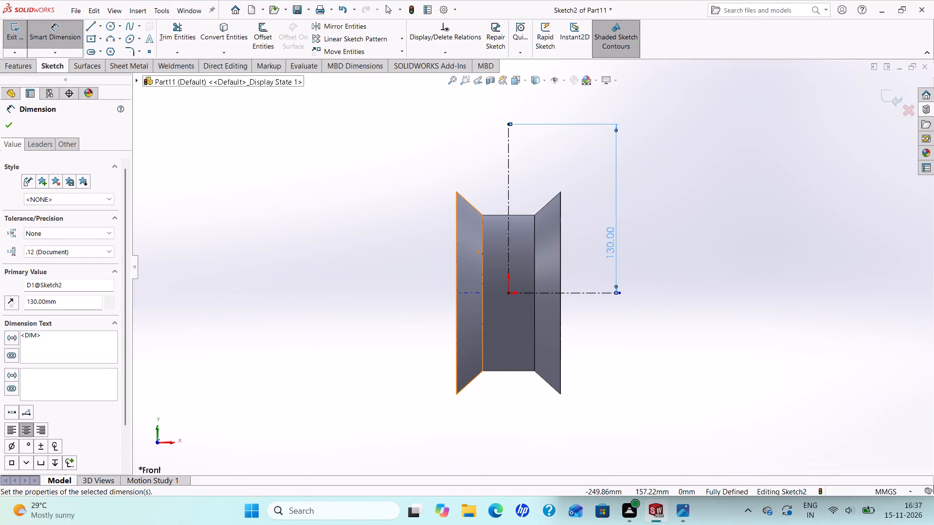
click(12, 123)
Draw a horizontal line about 33 mm long leftward from the top end of the vertical centerline.
click(90, 28)
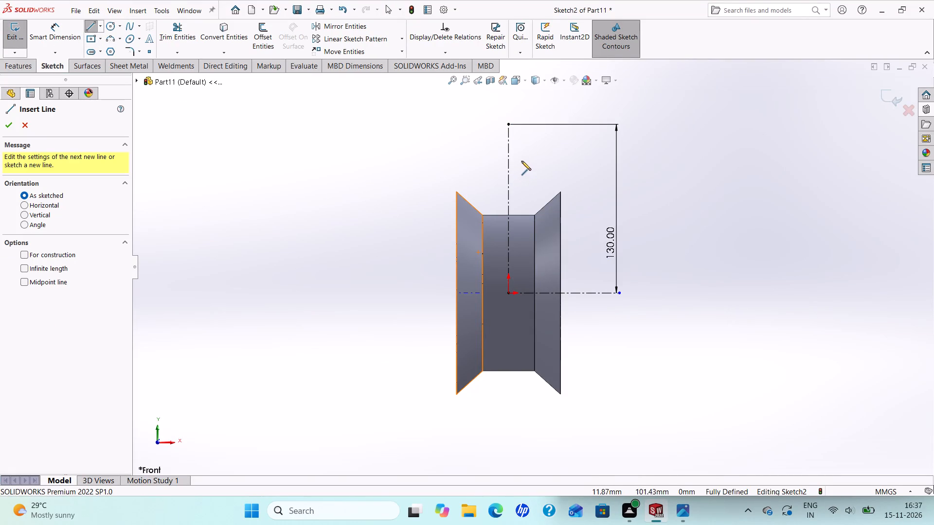
click(508, 123)
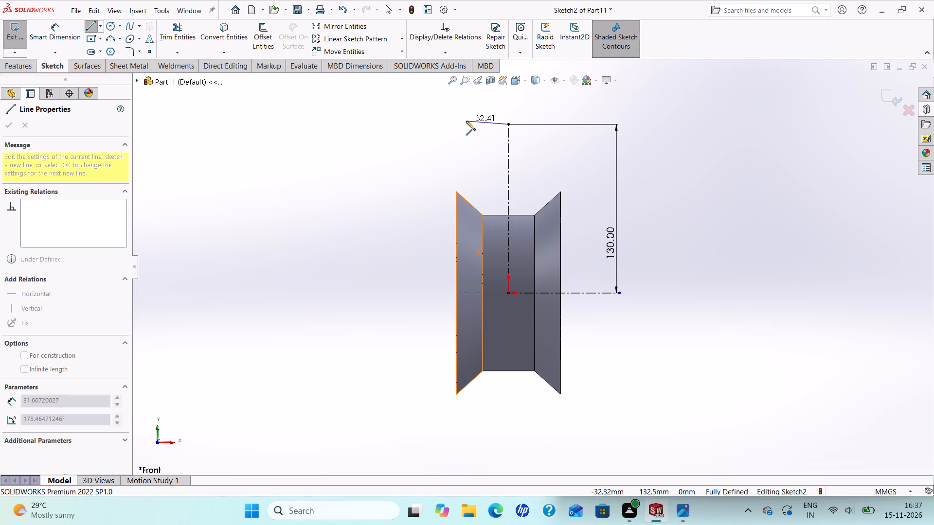
click(465, 125)
right_click(465, 125)
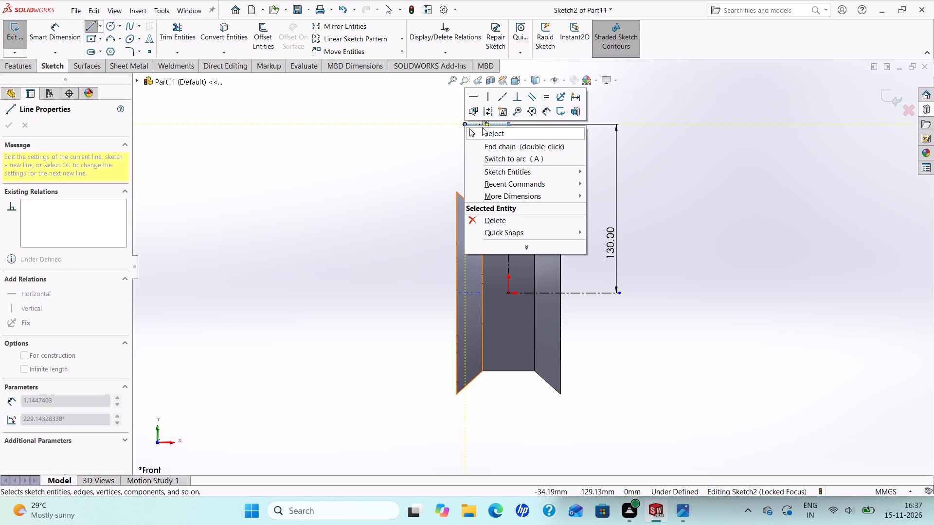
click(482, 127)
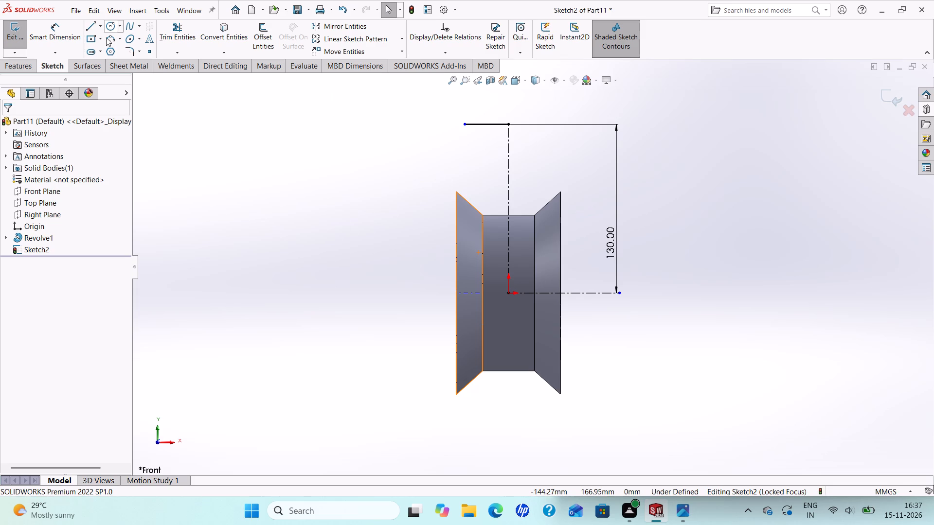
Draw a line about 13 mm long from the wheel's upper-left rim corner along the sloped edge to its midpoint.
click(94, 23)
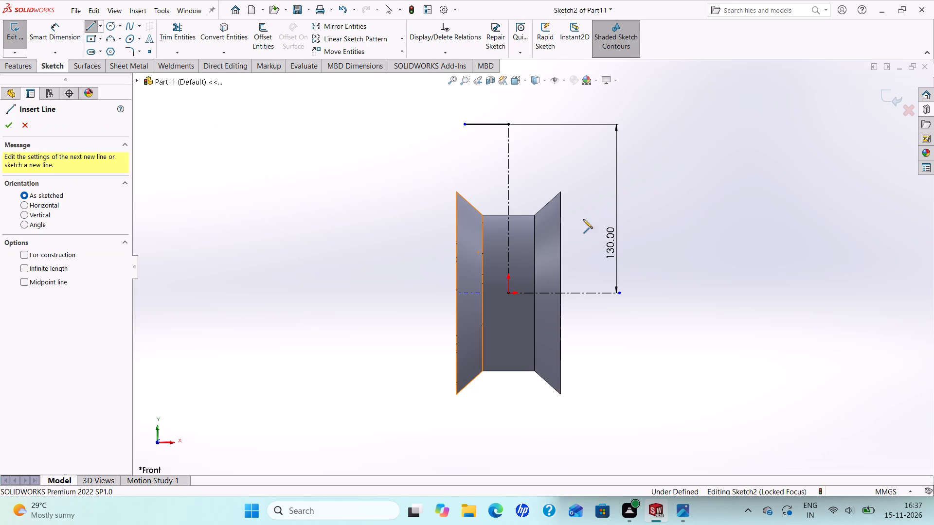
scroll(543, 238, down, 3)
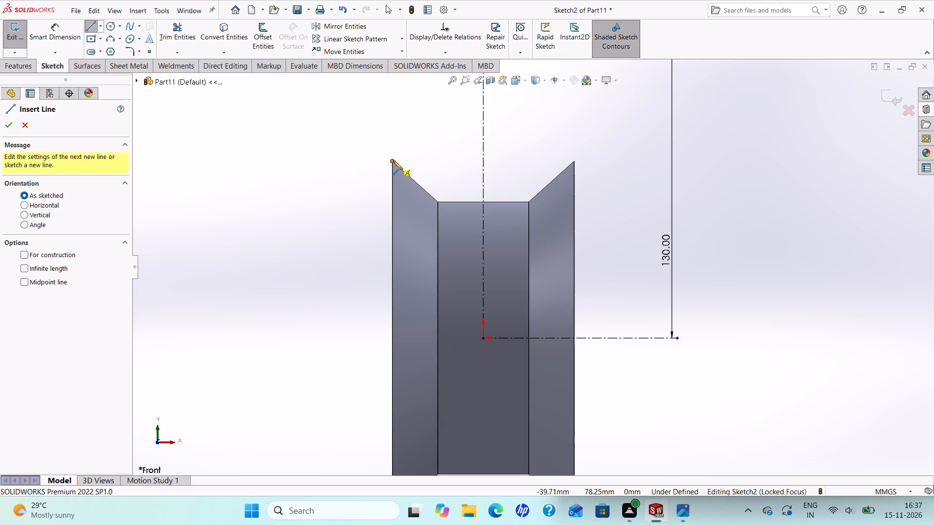
click(393, 160)
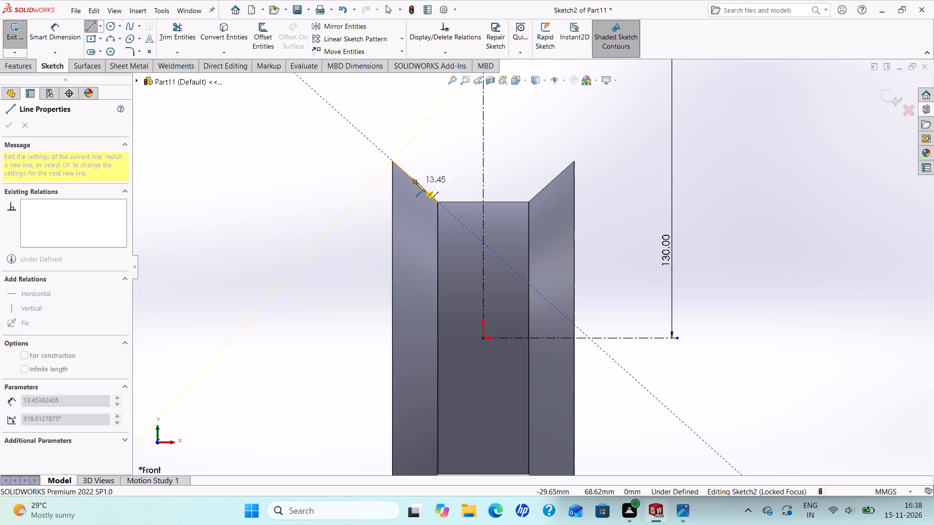
click(416, 182)
right_click(416, 182)
click(440, 189)
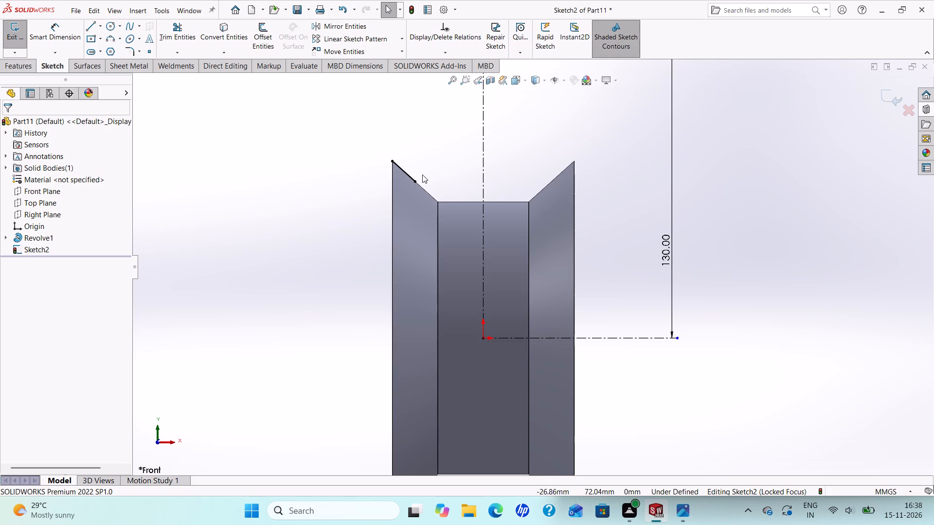
Draw a three-point arc of about 37 mm radius, bulging outward, from the rim corner to the top horizontal line's left end.
scroll(421, 174, up, 3)
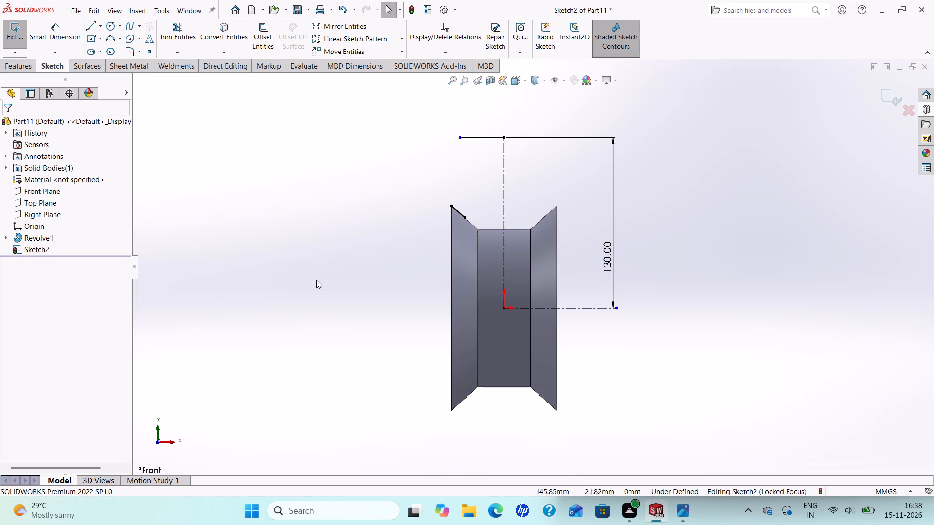
click(114, 38)
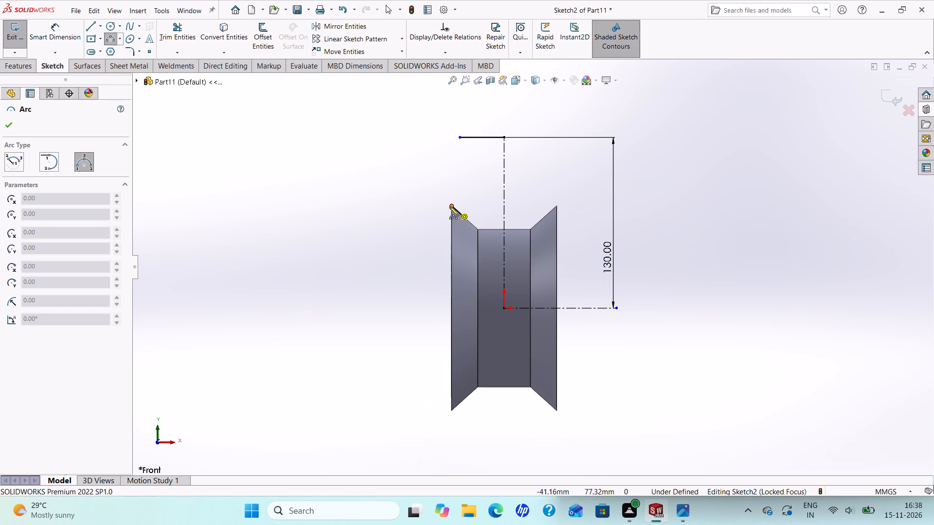
click(449, 206)
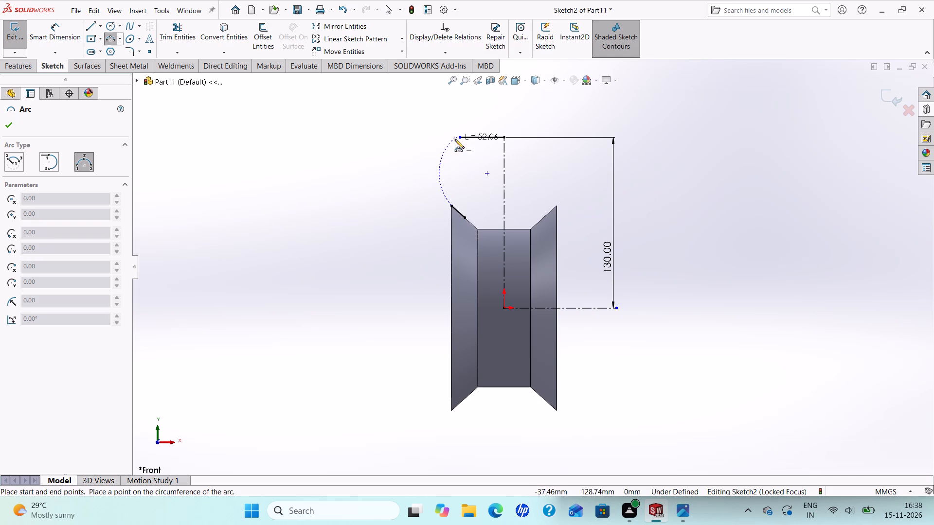
click(457, 138)
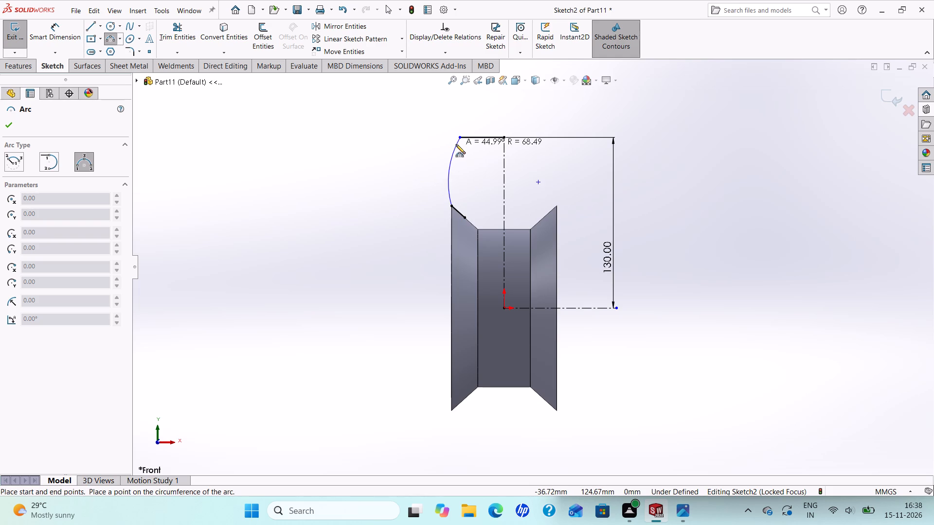
click(456, 144)
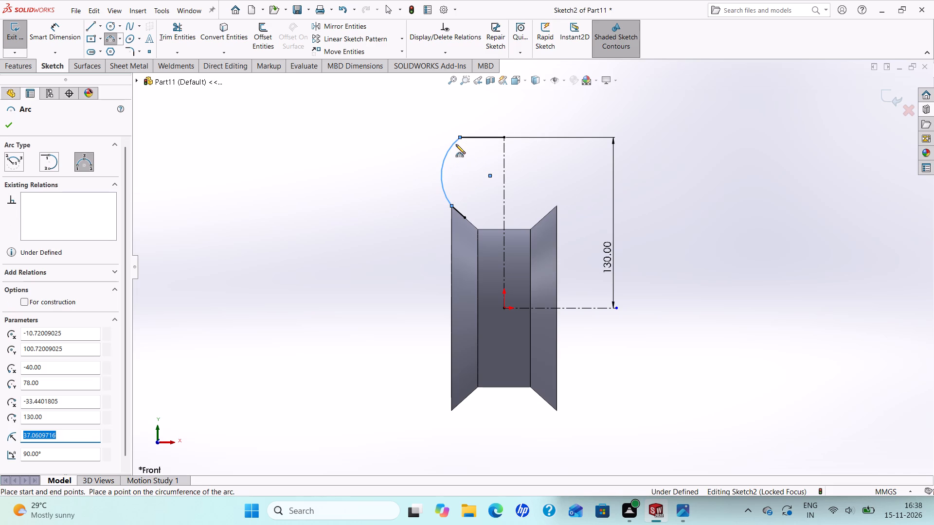
right_click(456, 144)
click(473, 155)
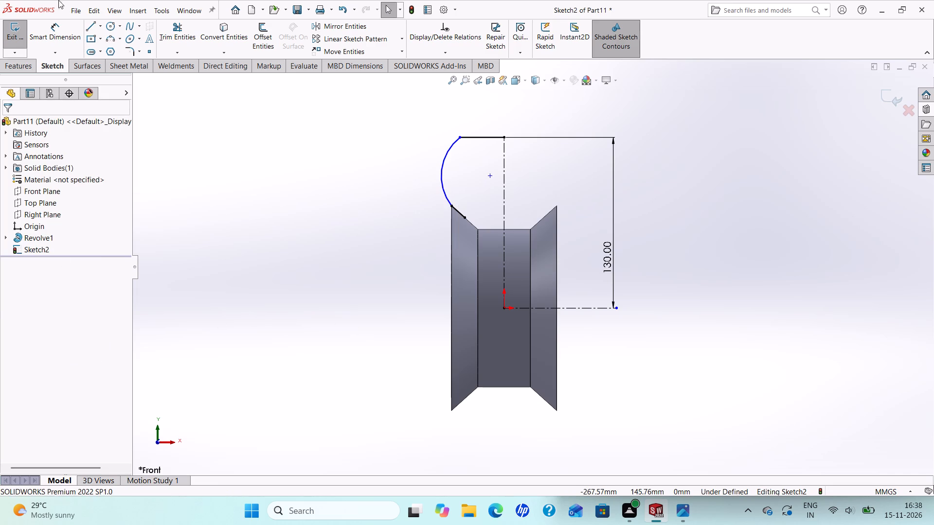
Dimension the top horizontal line's length as 37 mm.
click(56, 32)
scroll(497, 147, up, 2)
scroll(497, 147, down, 3)
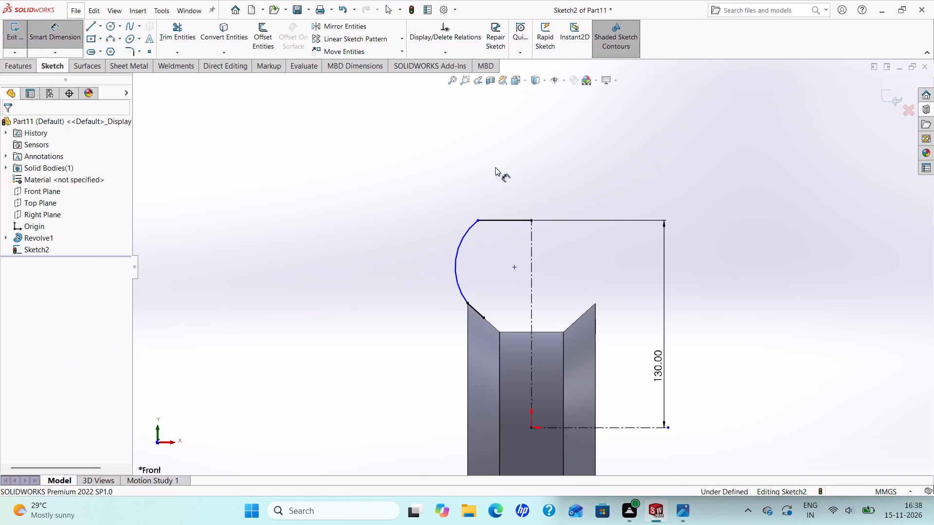
click(513, 218)
click(517, 193)
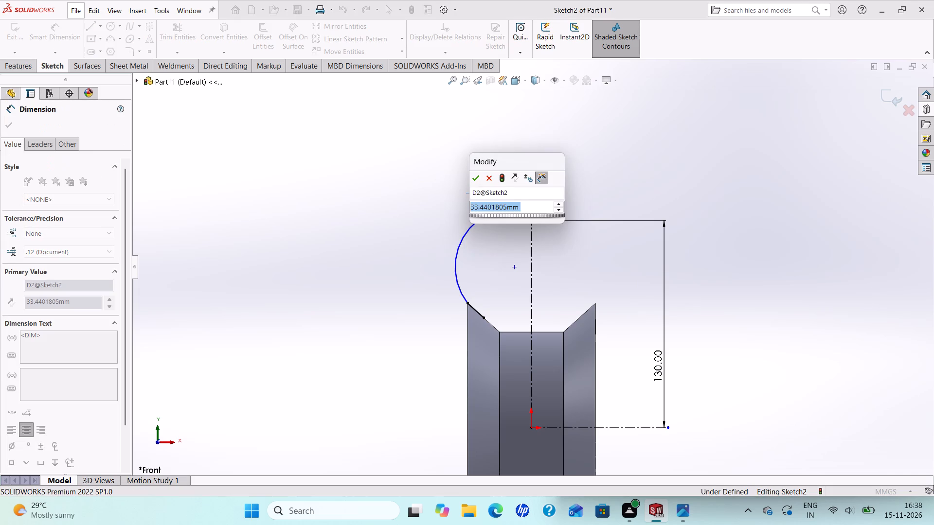
text(37)
key(Return)
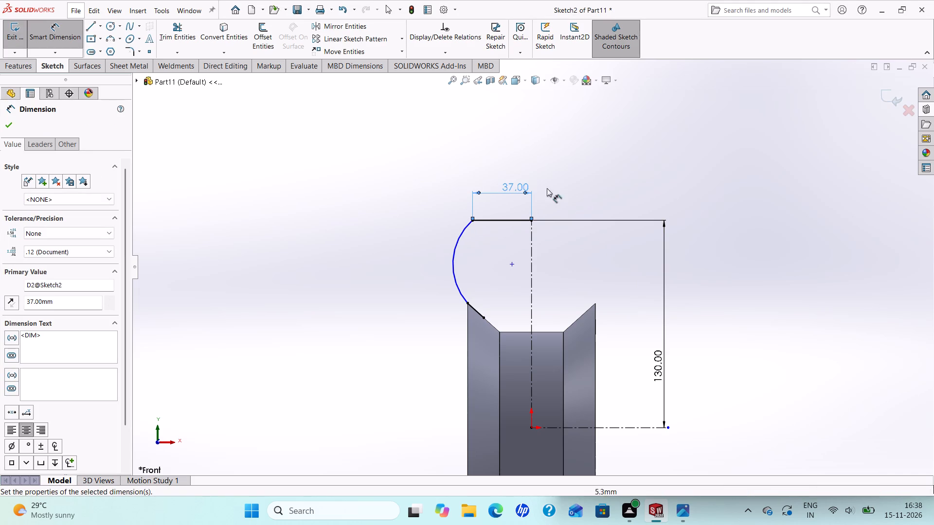
Dimension the side arc's radius as 100 mm.
click(467, 224)
click(395, 192)
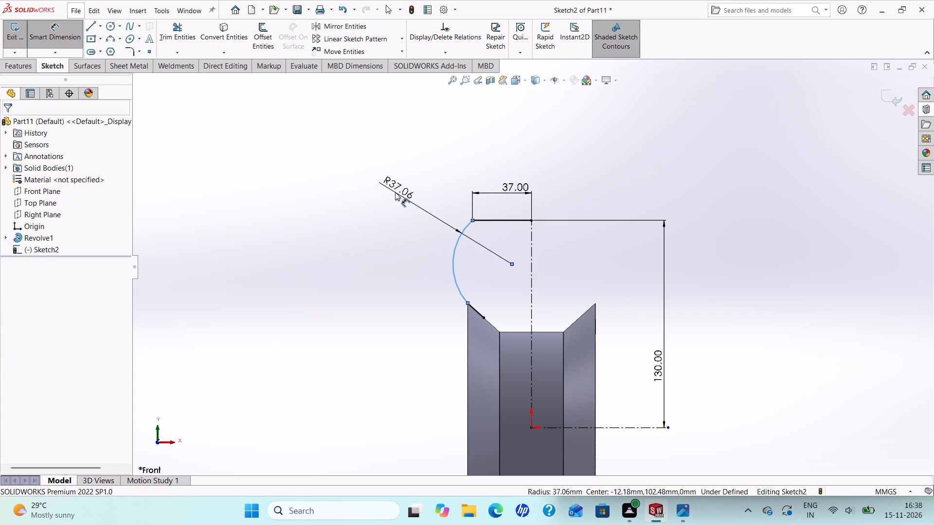
text(100)
key(Return)
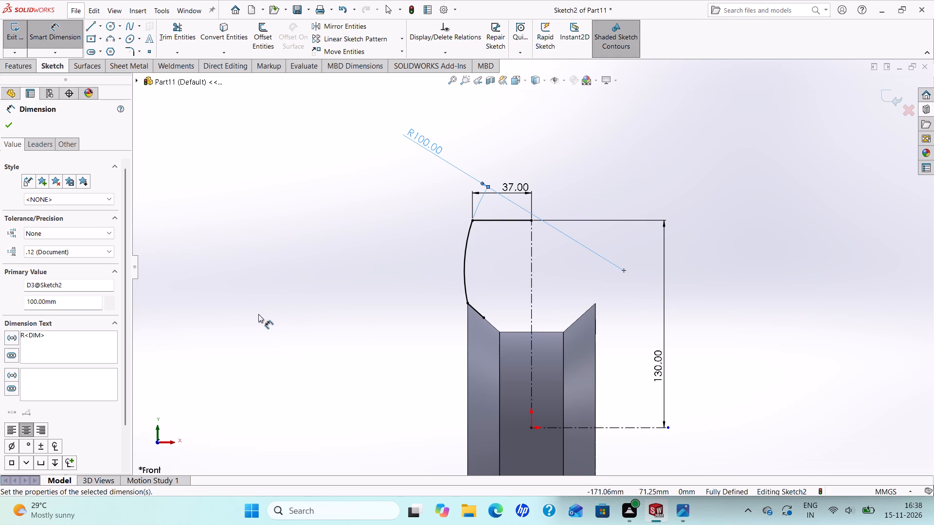
click(8, 128)
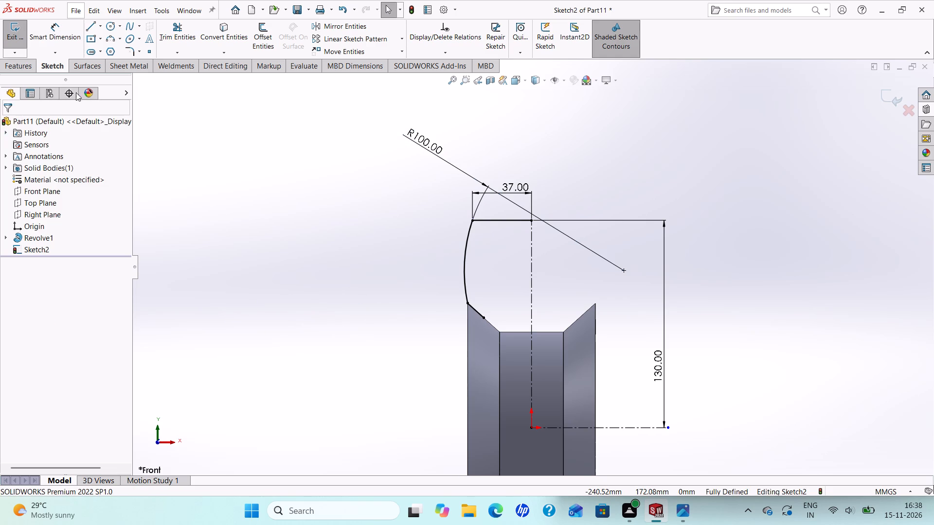
Add a 30 mm sketch fillet between the side arc and the top horizontal line.
click(133, 51)
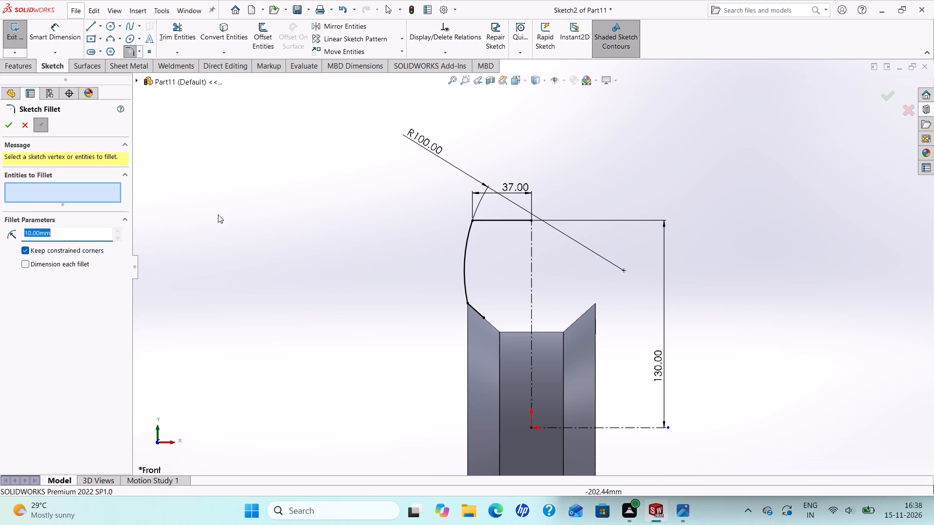
text(30)
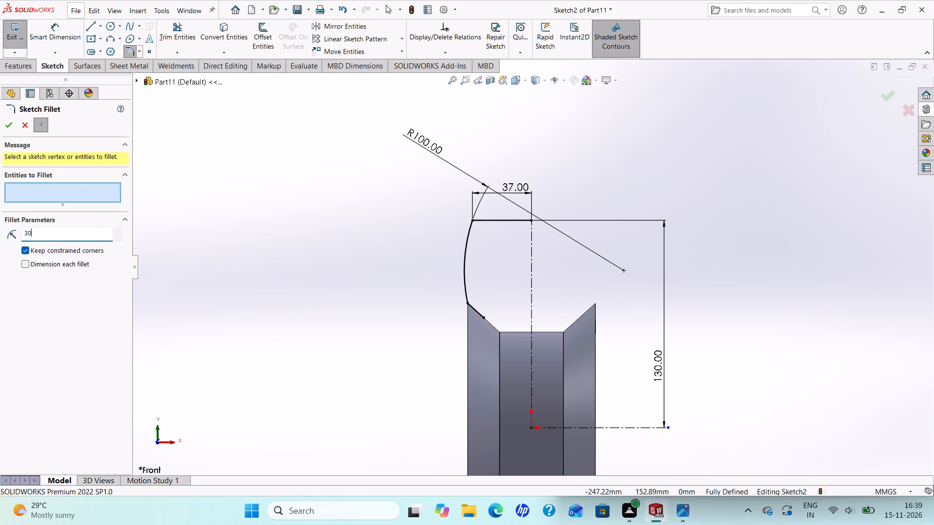
key(Return)
click(466, 243)
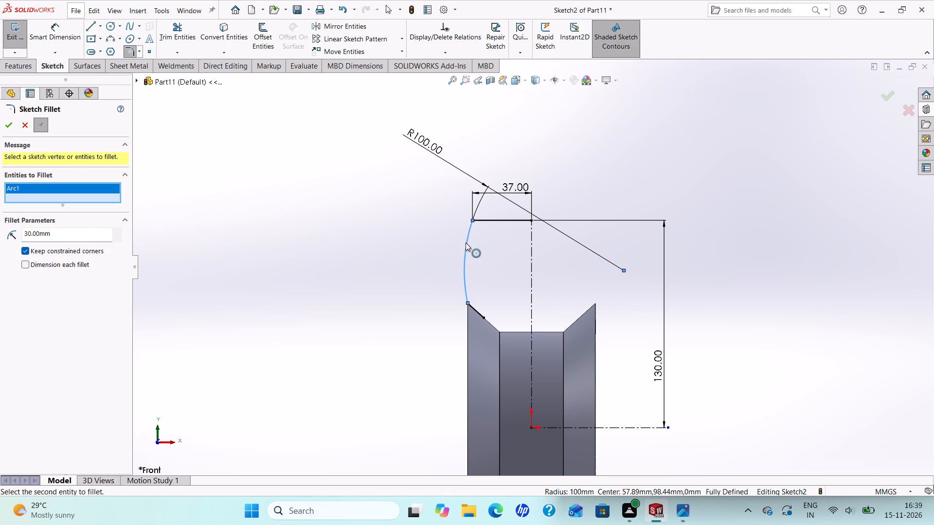
click(479, 220)
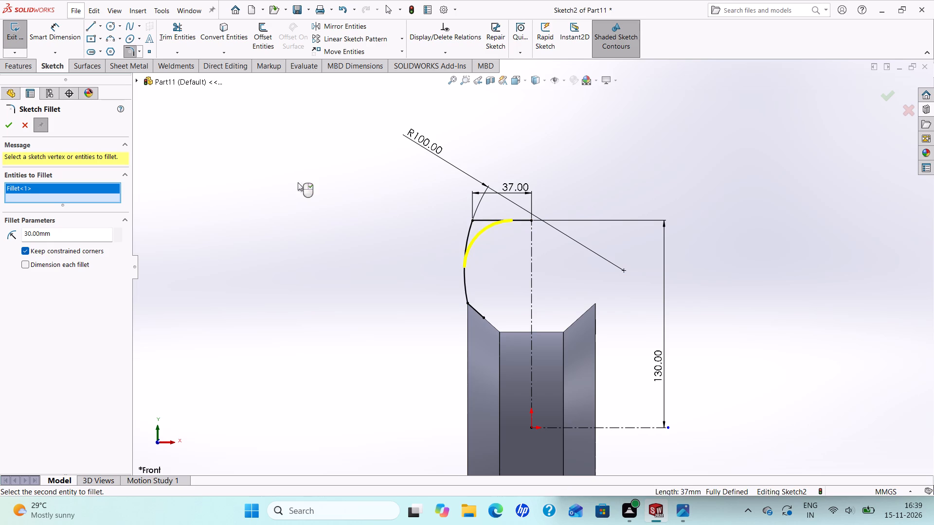
click(8, 124)
click(7, 124)
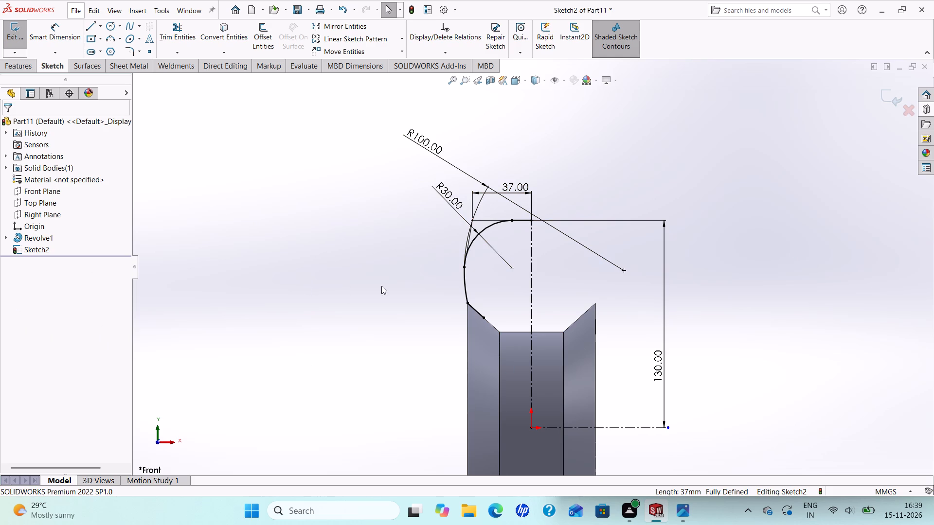
Offset the tire profile chain inward by 2 mm, with the direction reversed and the chain selected.
click(258, 36)
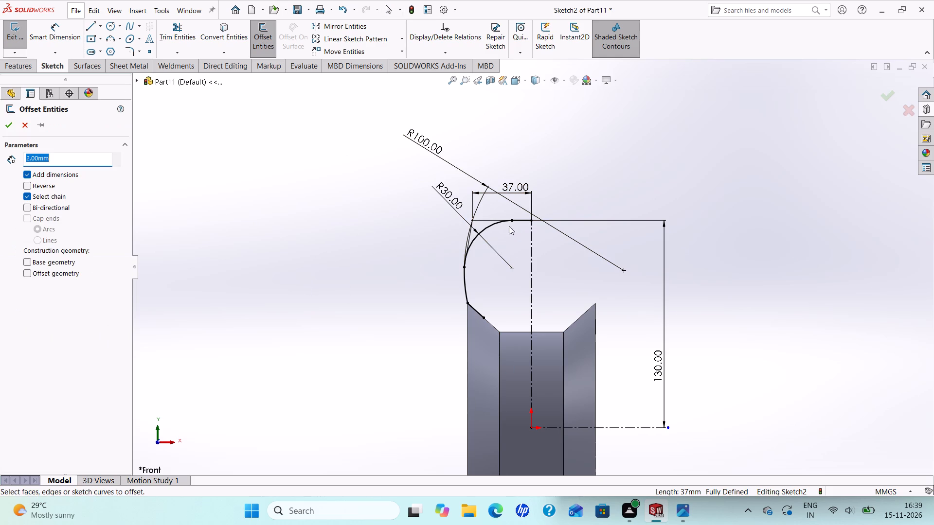
click(473, 242)
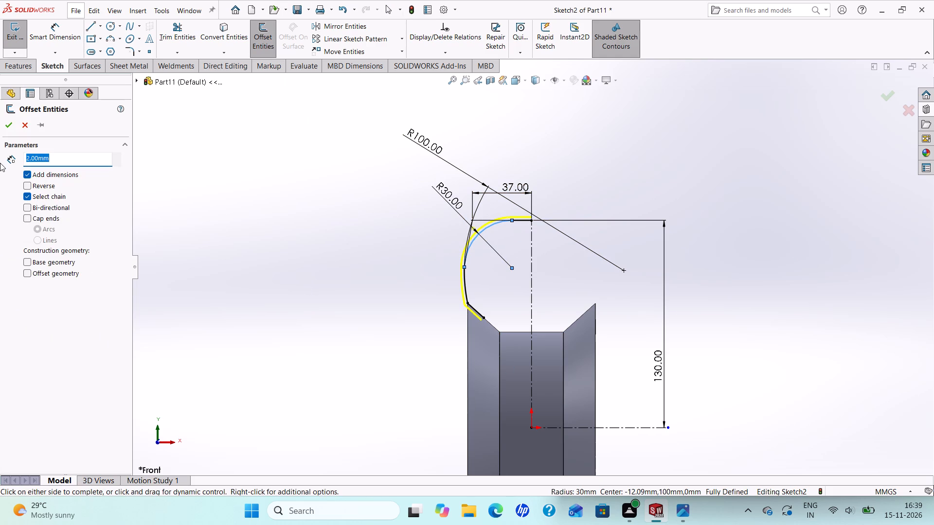
click(25, 183)
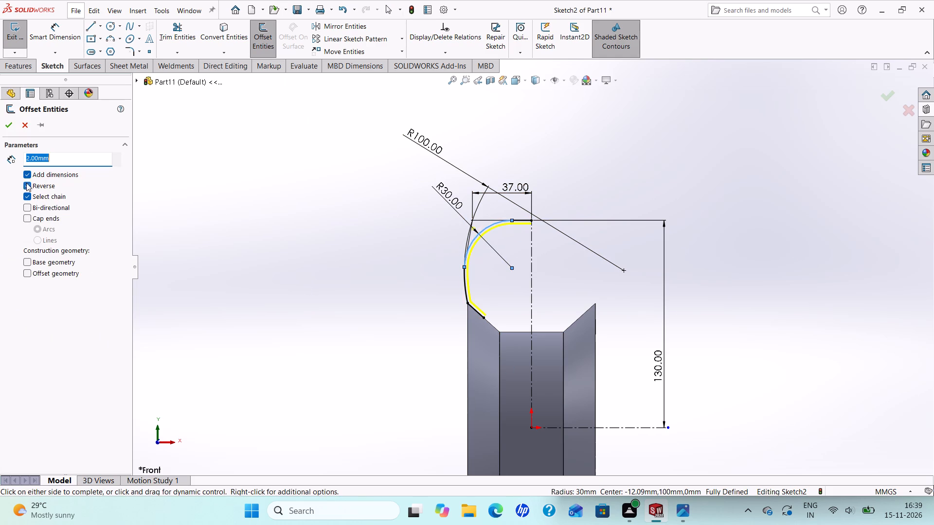
click(4, 124)
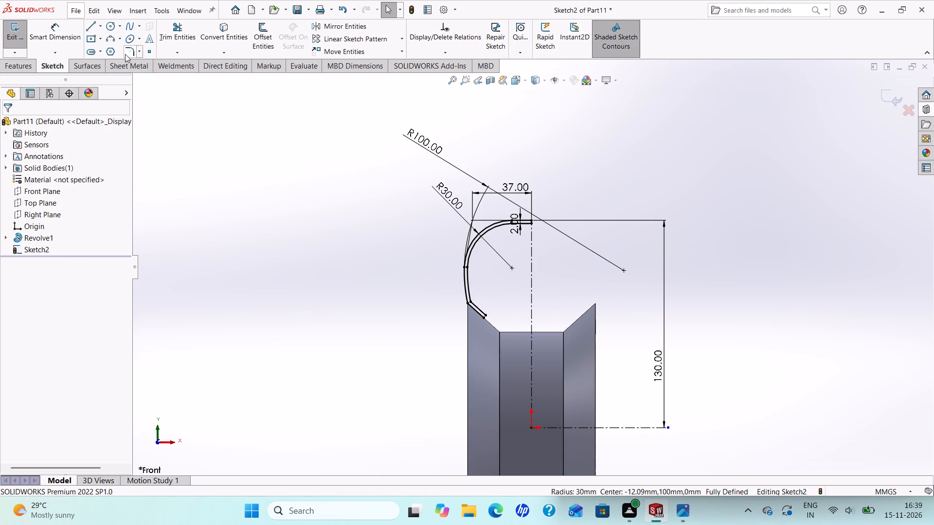
Draw a short line joining the ends of the original and offset lines on the rim's sloped edge.
click(90, 27)
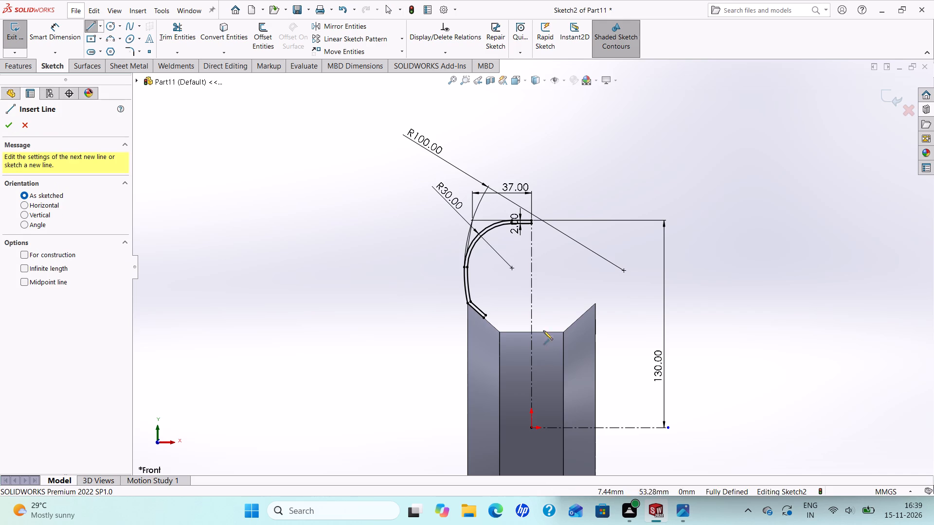
scroll(532, 321, down, 5)
click(423, 302)
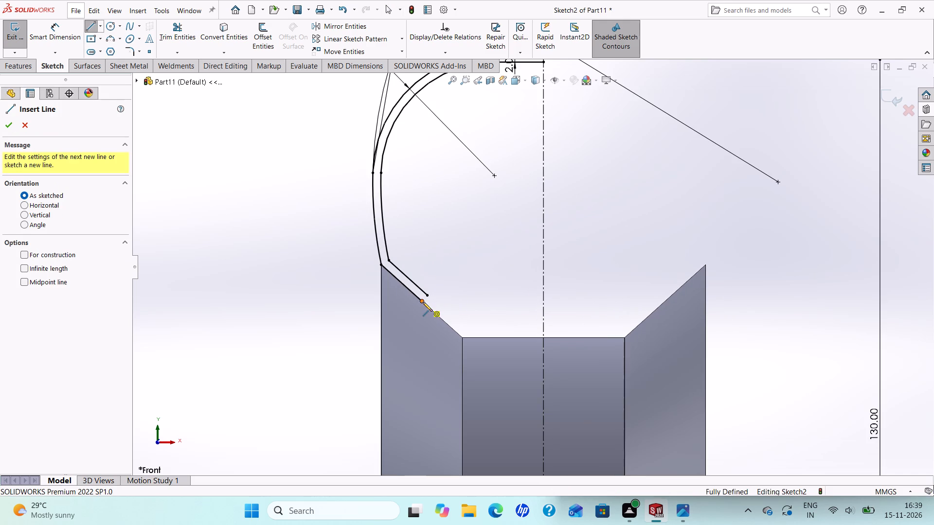
click(428, 295)
right_click(428, 295)
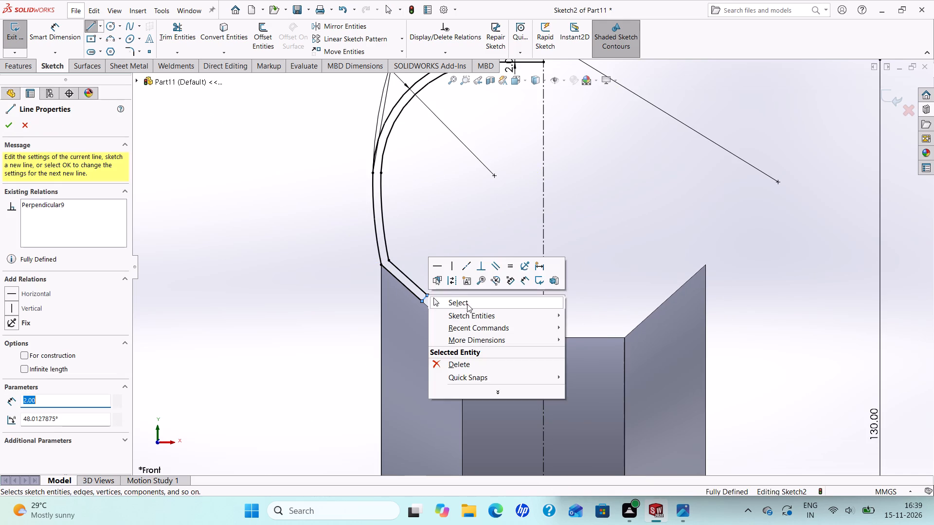
click(467, 304)
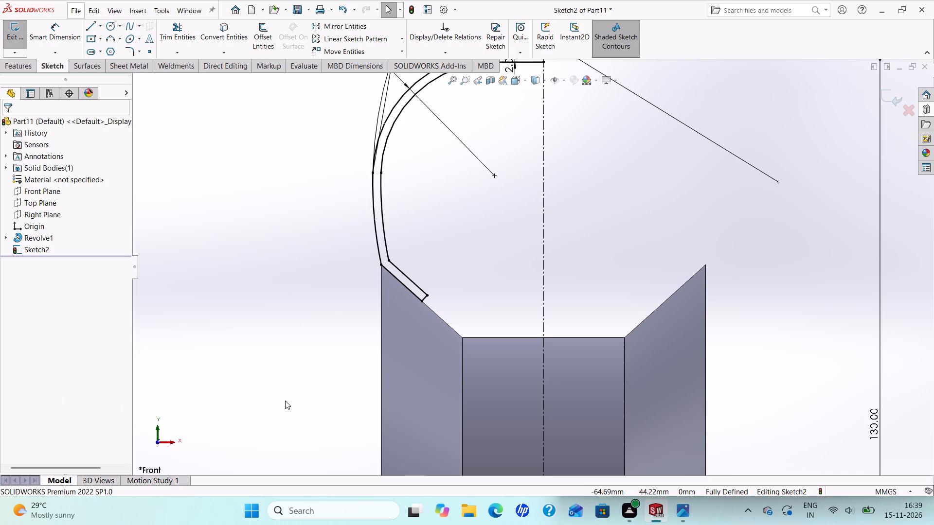
Mirror the whole half tire profile, including the short closing line, about the vertical centerline.
scroll(400, 268, up, 3)
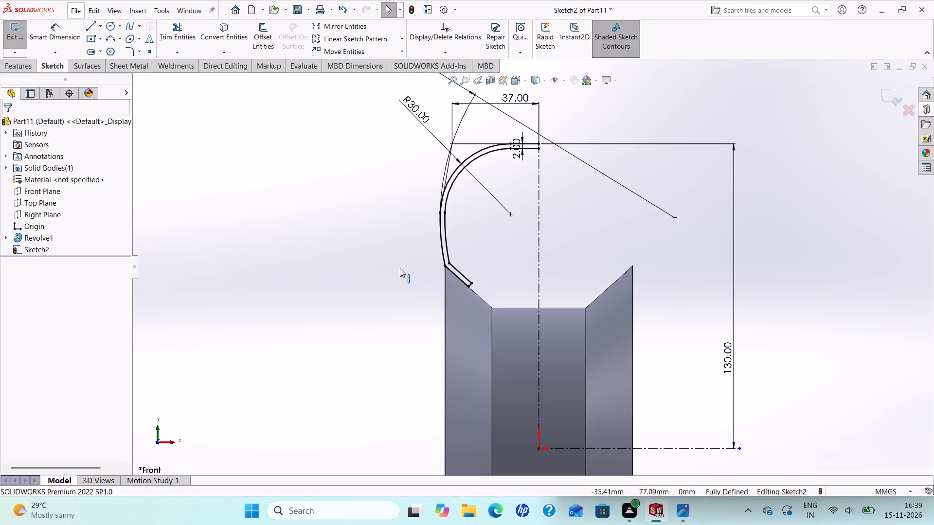
click(341, 26)
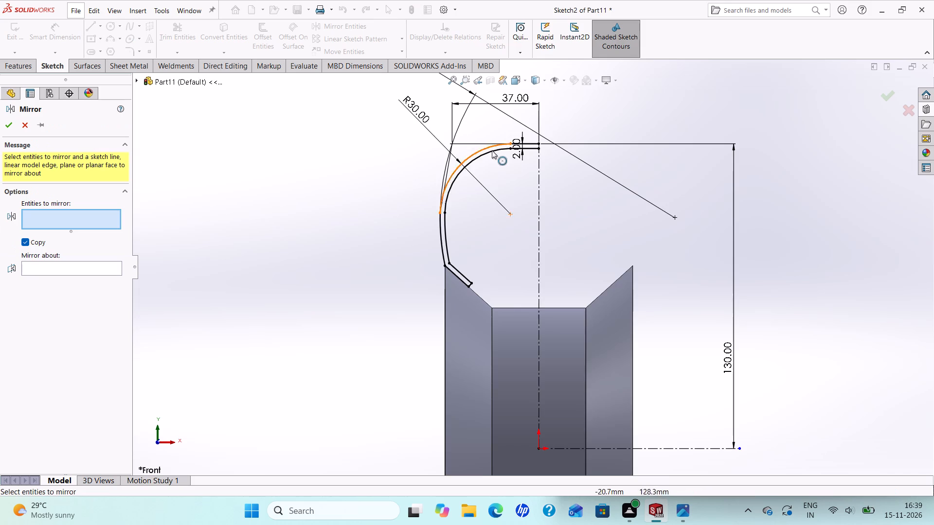
scroll(493, 161, down, 2)
drag(380, 150, 536, 145)
drag(557, 141, 448, 153)
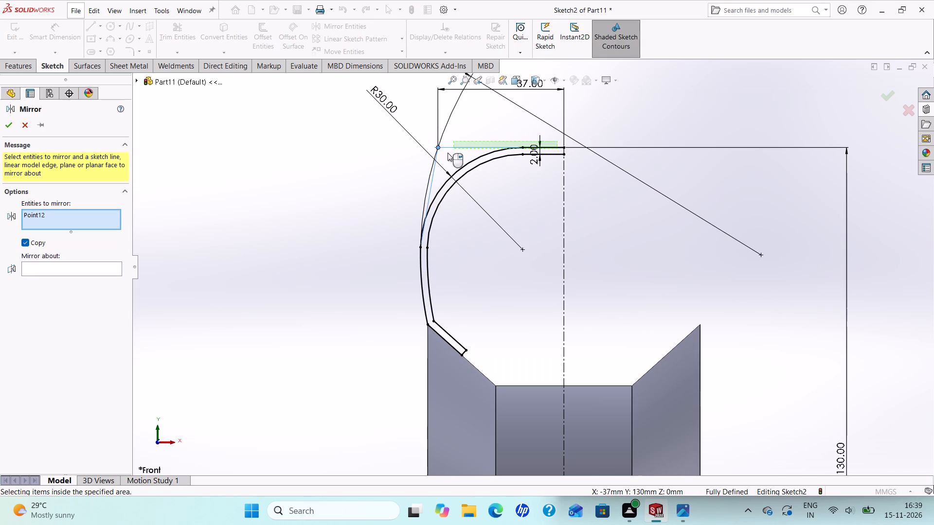
drag(448, 153, 400, 342)
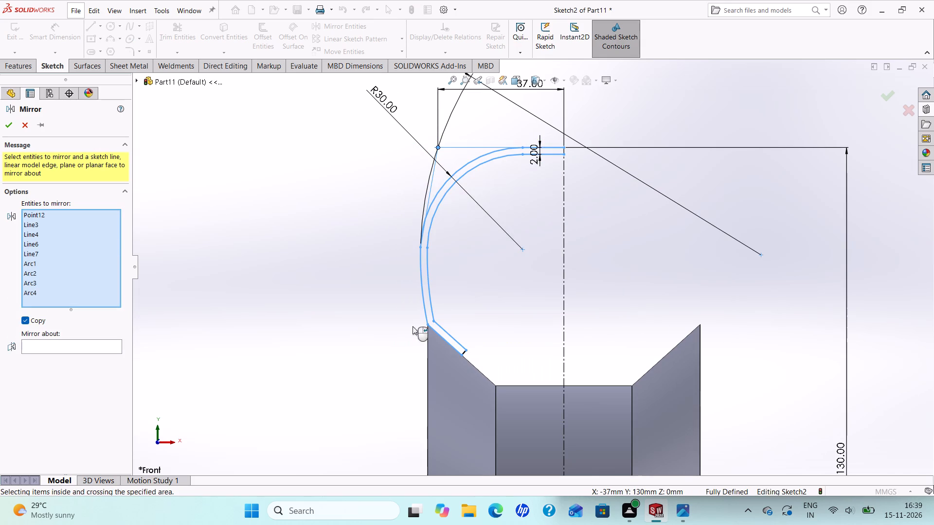
scroll(477, 348, down, 5)
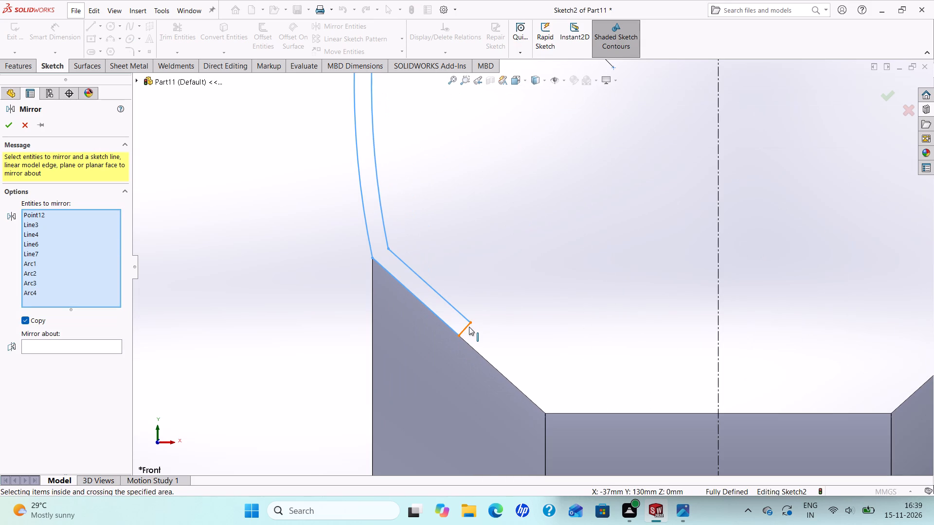
click(469, 327)
scroll(441, 324, up, 4)
scroll(483, 292, up, 4)
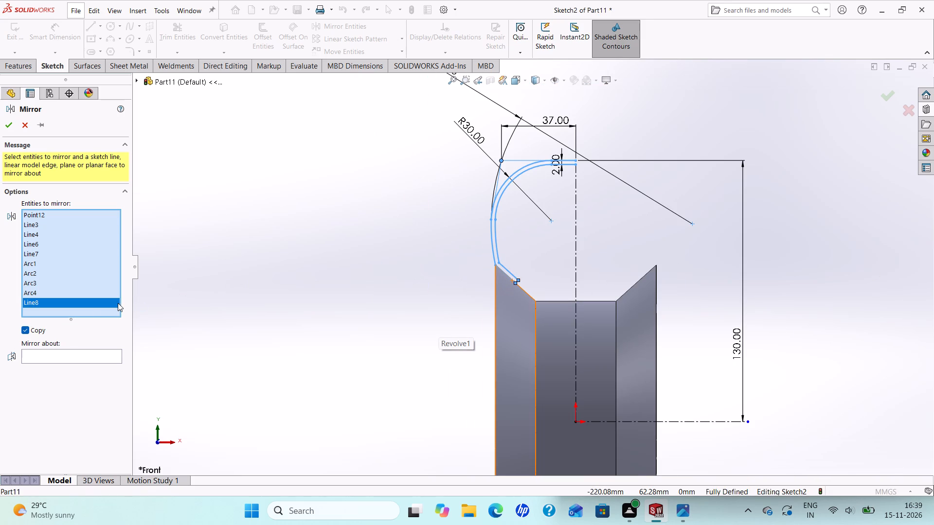
click(69, 353)
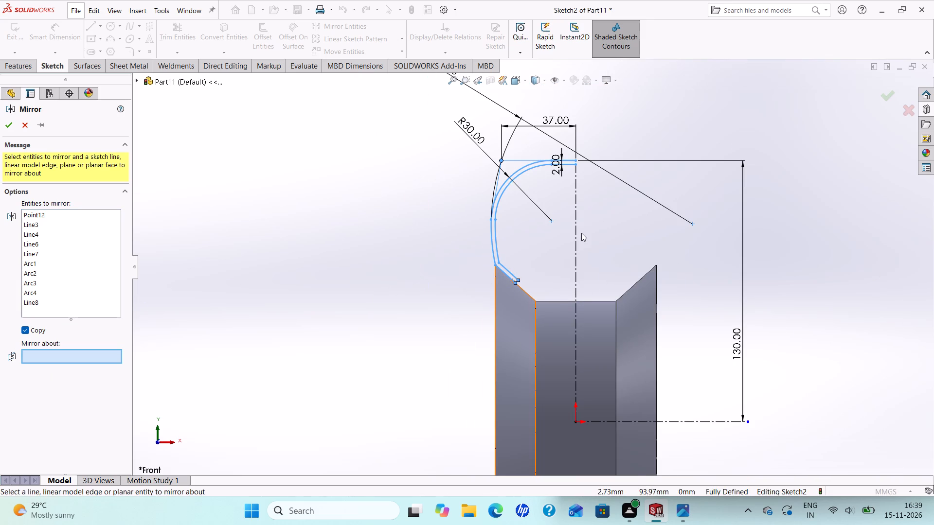
click(575, 228)
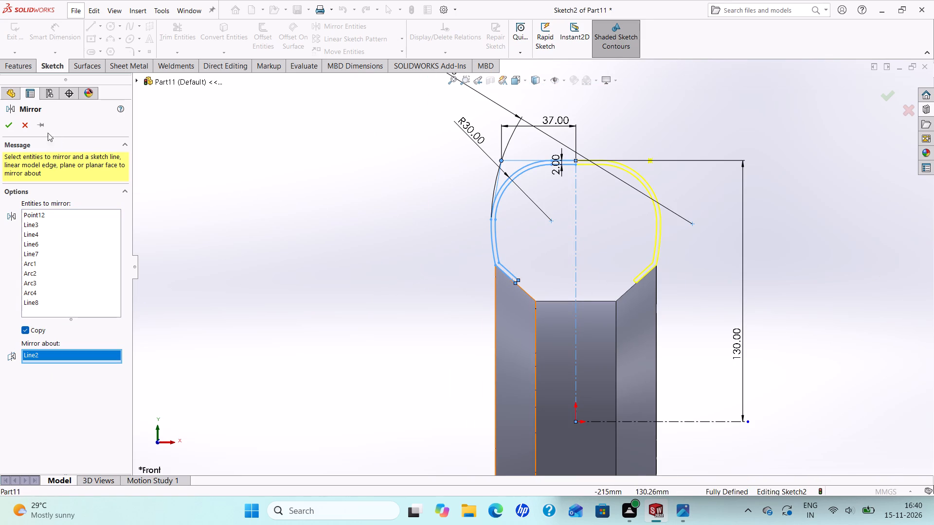
click(7, 125)
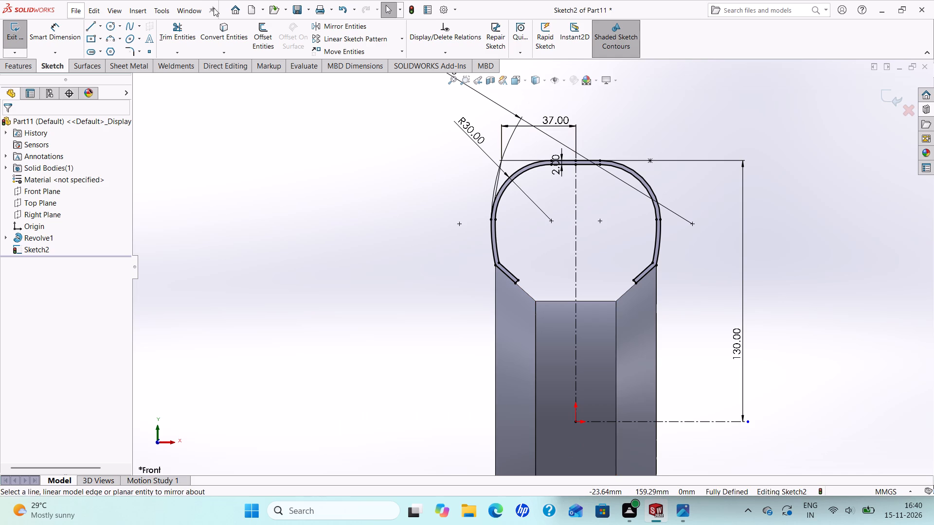
Add 5 mm sketch fillets to the inner and outer corners where both tire sidewalls meet the sloped rim lips.
click(136, 50)
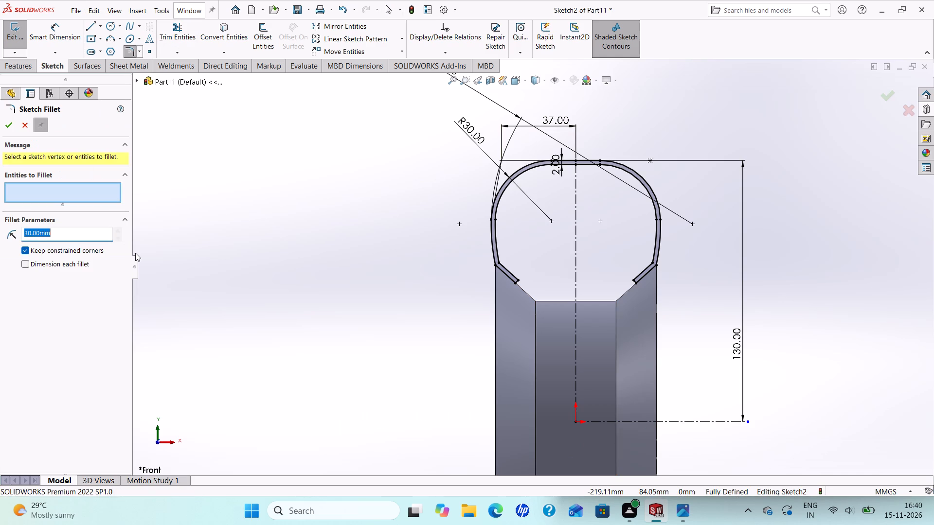
key(5)
key(Return)
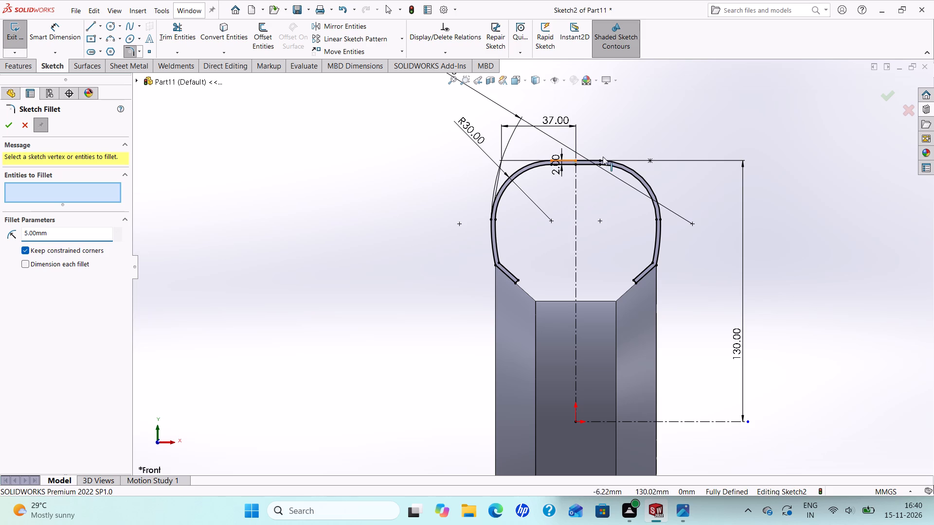
scroll(541, 232, down, 8)
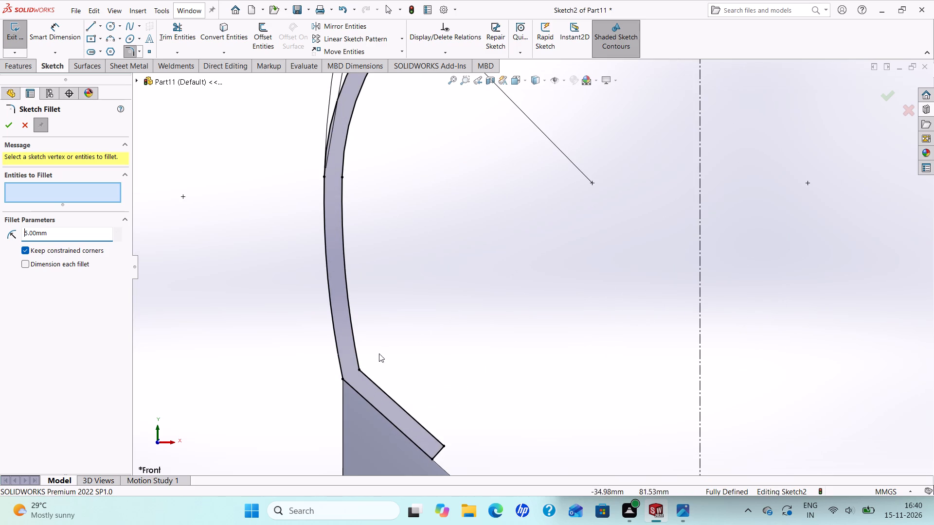
click(360, 370)
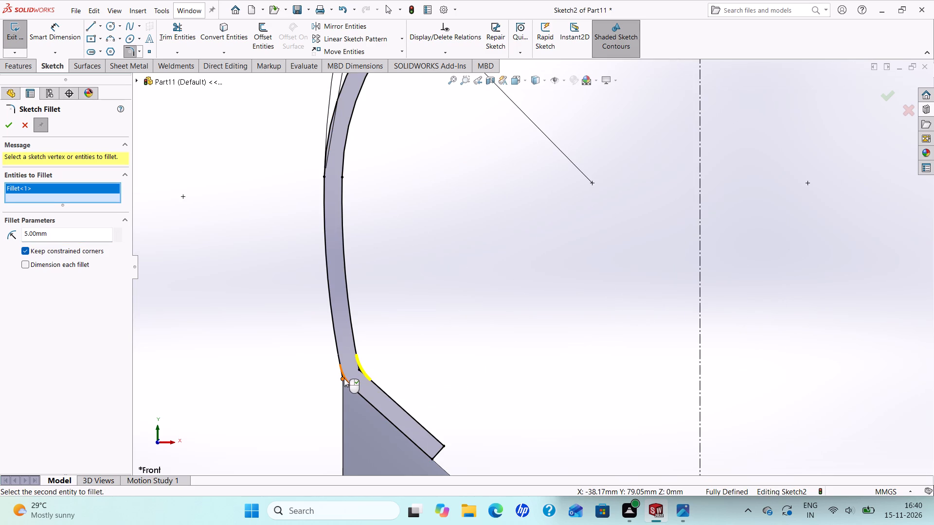
click(344, 378)
scroll(445, 360, up, 4)
scroll(772, 337, down, 3)
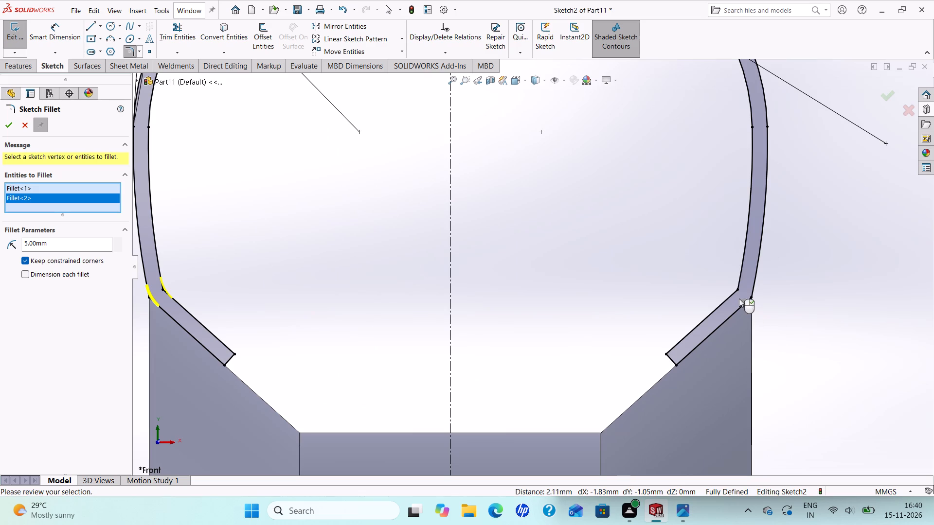
click(737, 292)
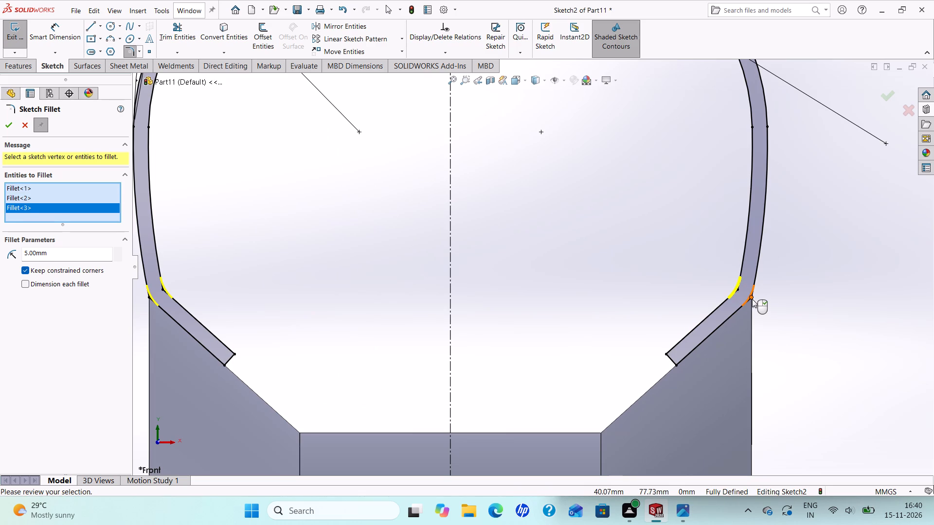
click(752, 298)
click(8, 123)
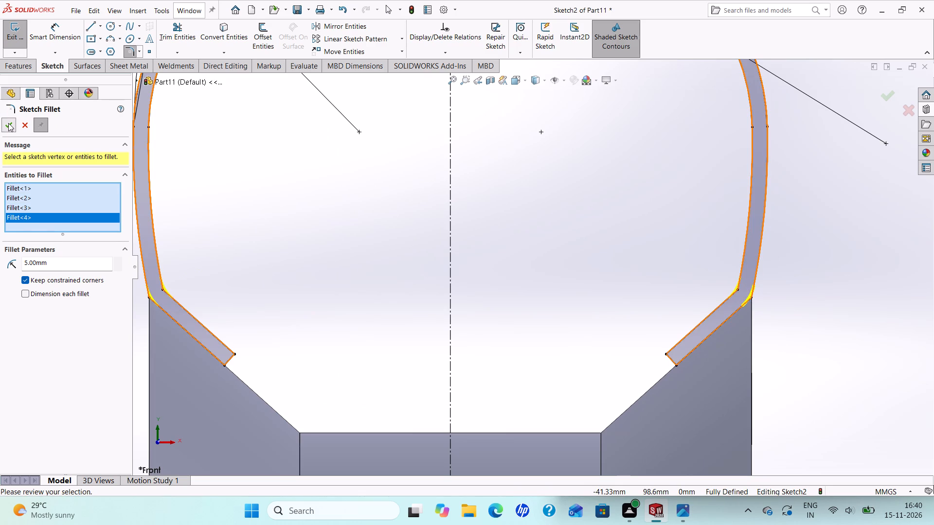
click(8, 123)
Revolve the tire profile 360 degrees about the horizontal centerline as a separate body, with Merge result off.
scroll(235, 186, up, 4)
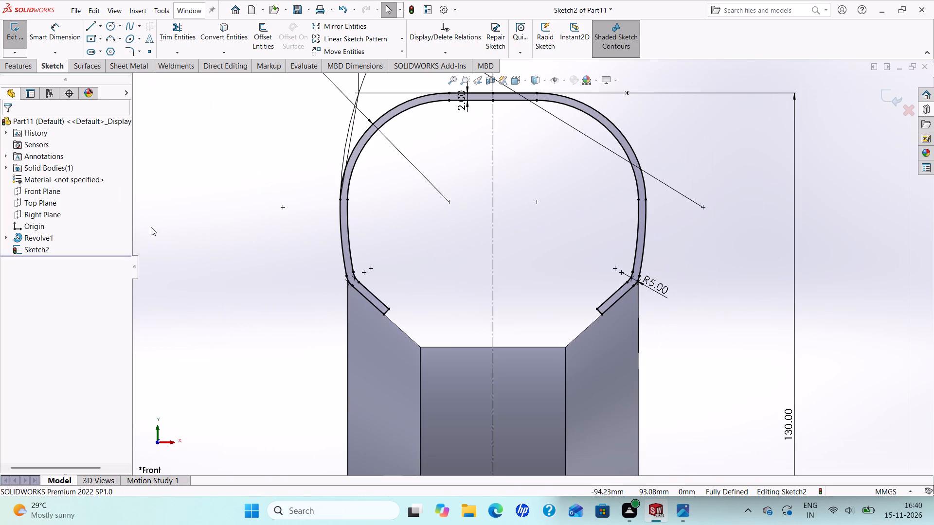
scroll(325, 167, up, 3)
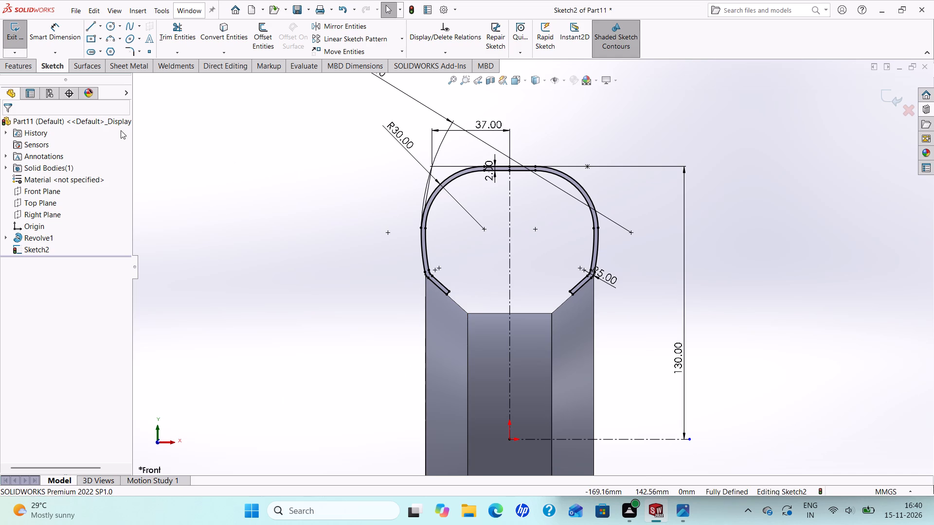
click(10, 67)
click(58, 37)
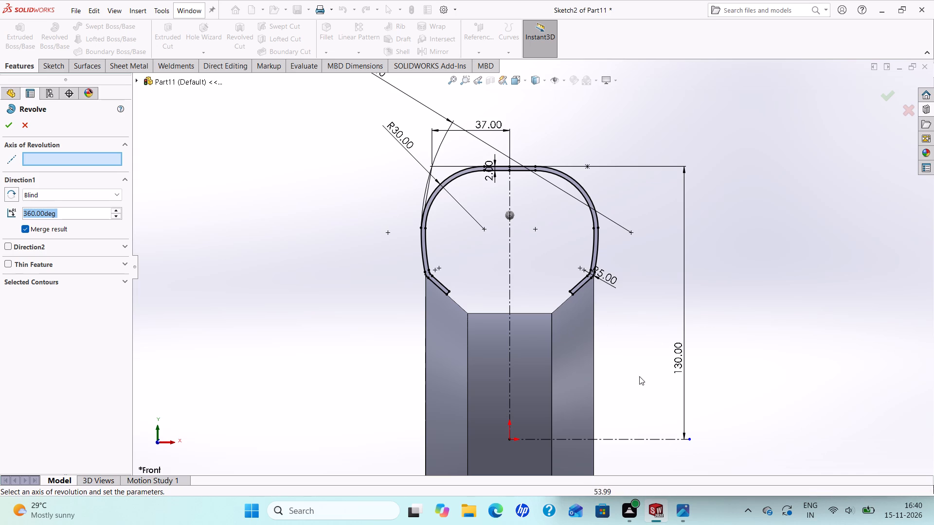
click(626, 441)
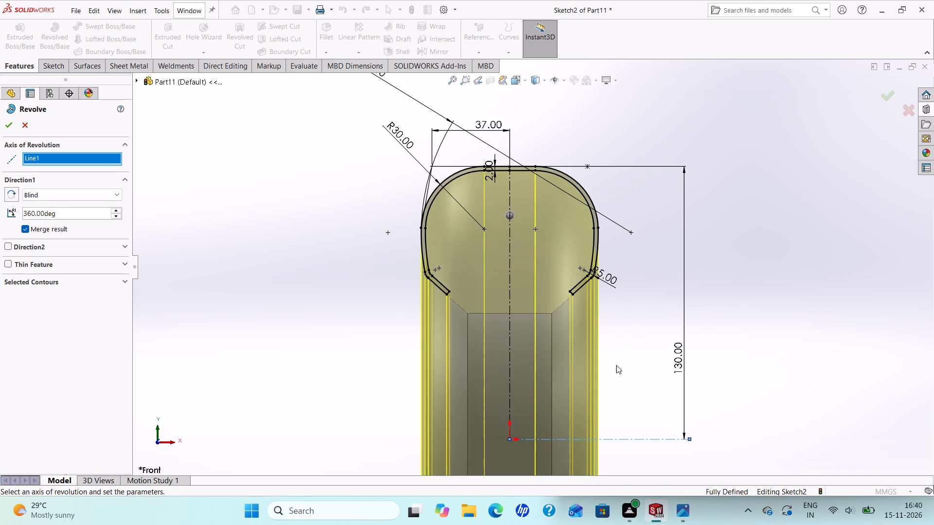
scroll(612, 357, up, 4)
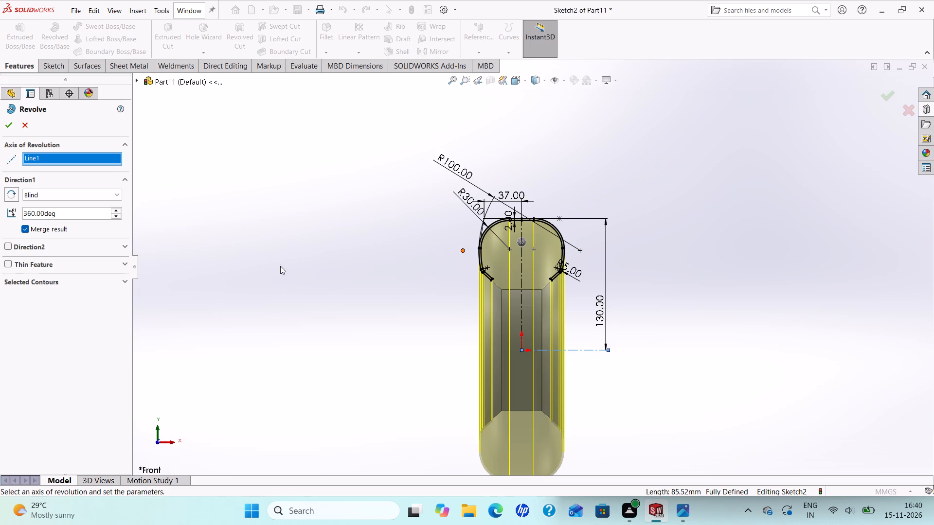
click(24, 229)
click(8, 121)
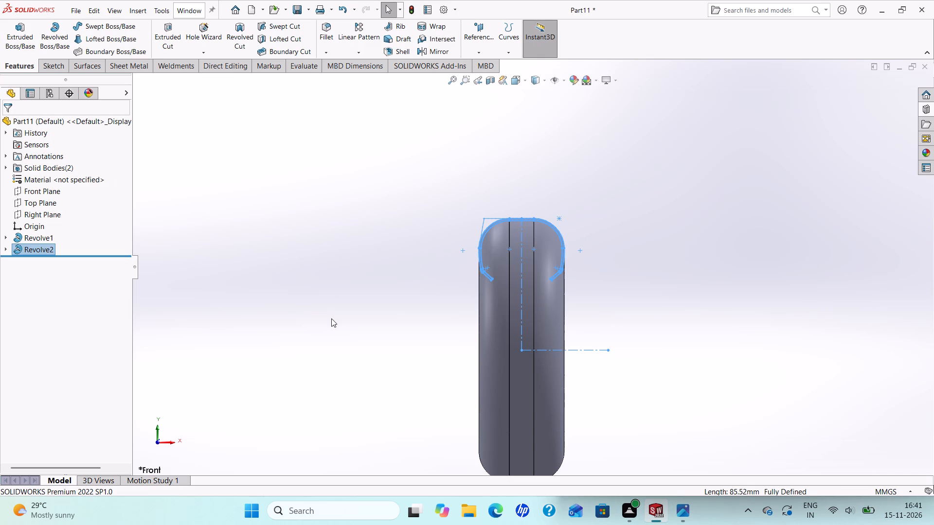
key(Escape)
Start a new sketch on the Front Plane.
scroll(714, 344, up, 1)
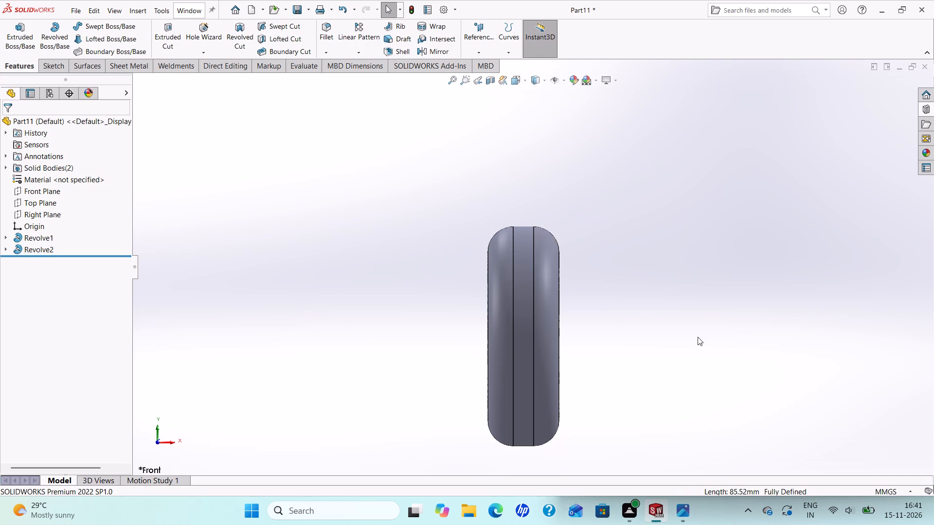
middle_drag(669, 327, 654, 347)
scroll(654, 347, down, 1)
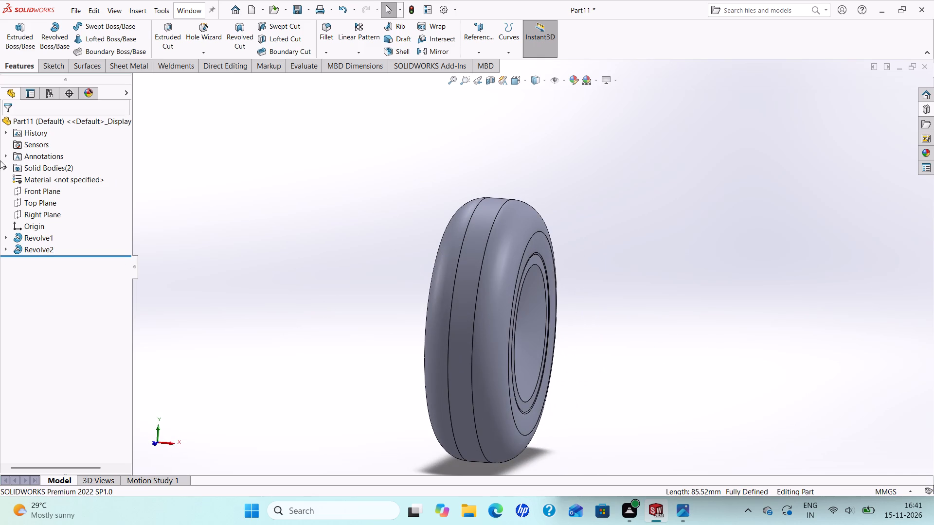
click(43, 190)
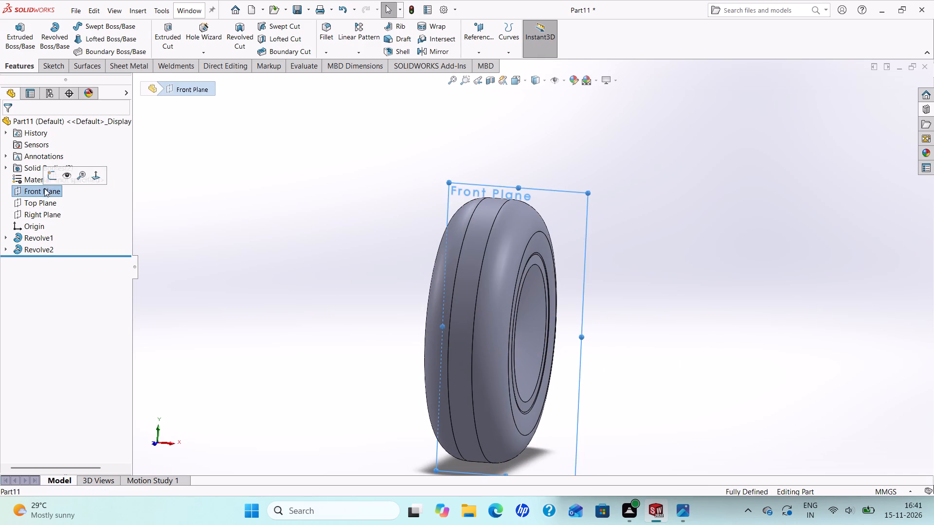
click(52, 177)
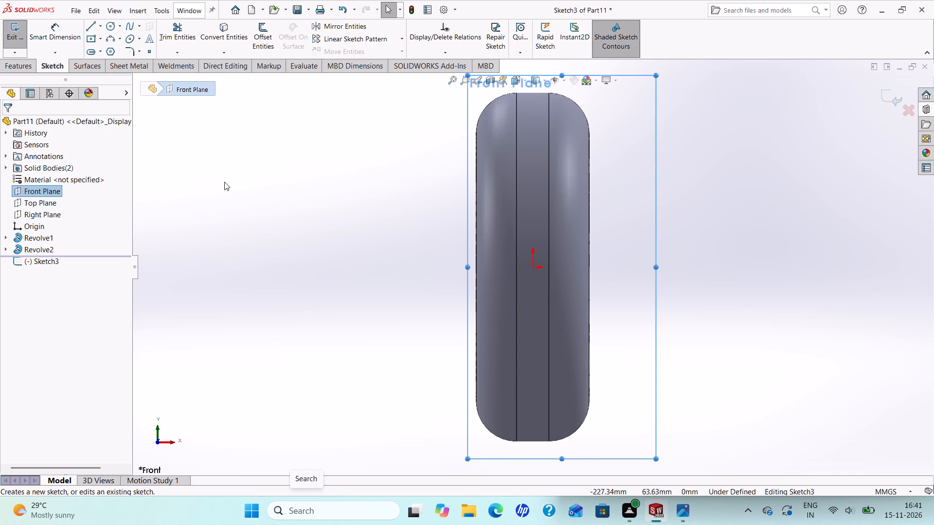
Sketch a horizontal centerline about 85 mm long ending at the origin and a vertical centerline about 149 mm up from it.
click(100, 26)
click(100, 48)
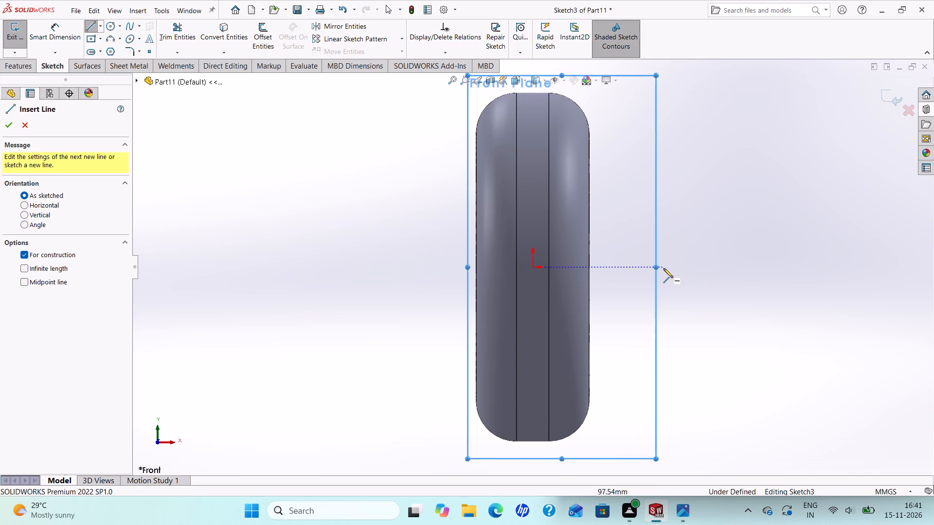
click(647, 267)
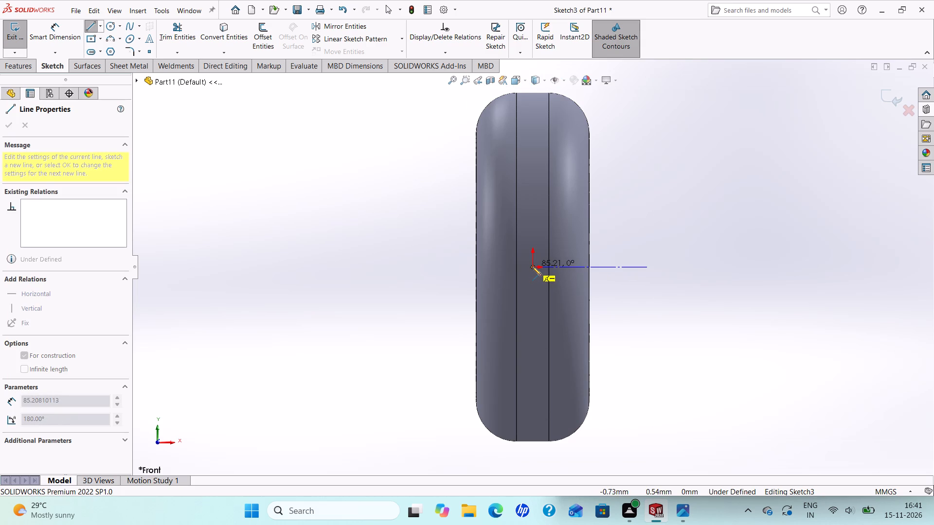
click(532, 266)
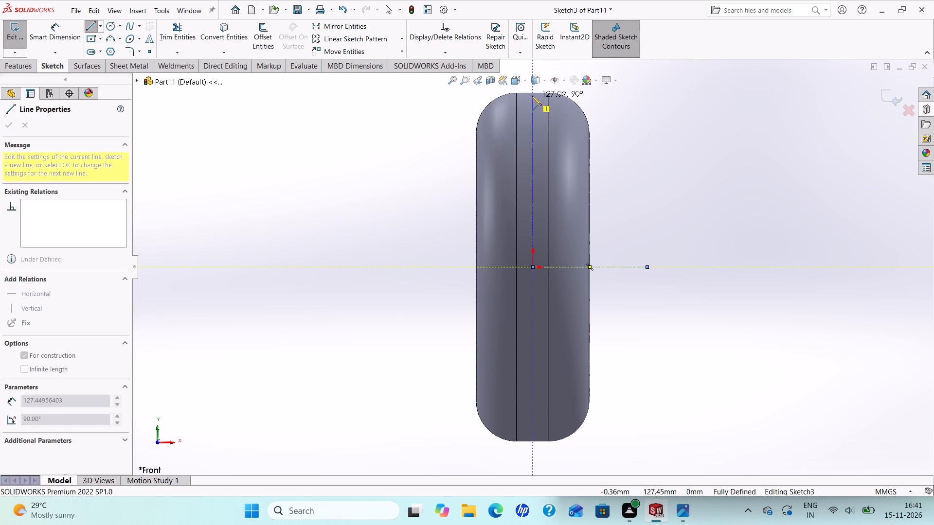
scroll(532, 96, up, 1)
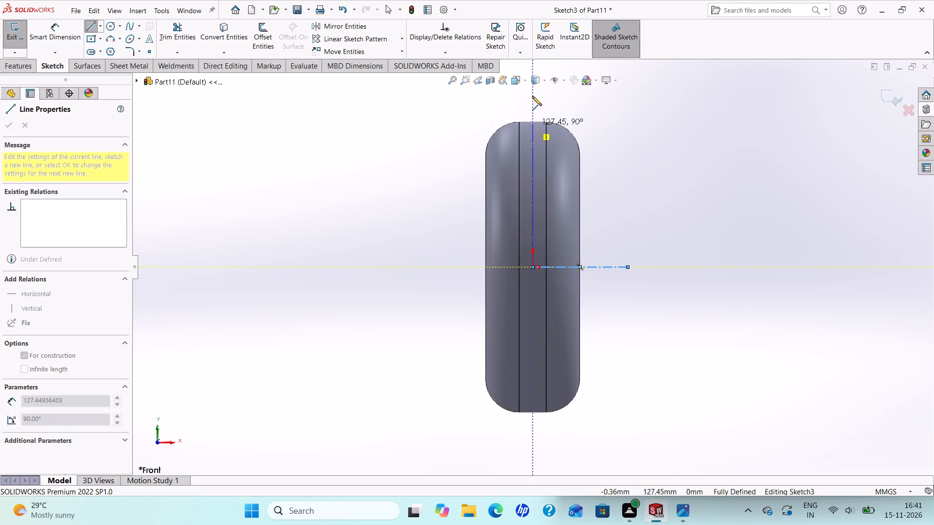
click(532, 100)
right_click(532, 100)
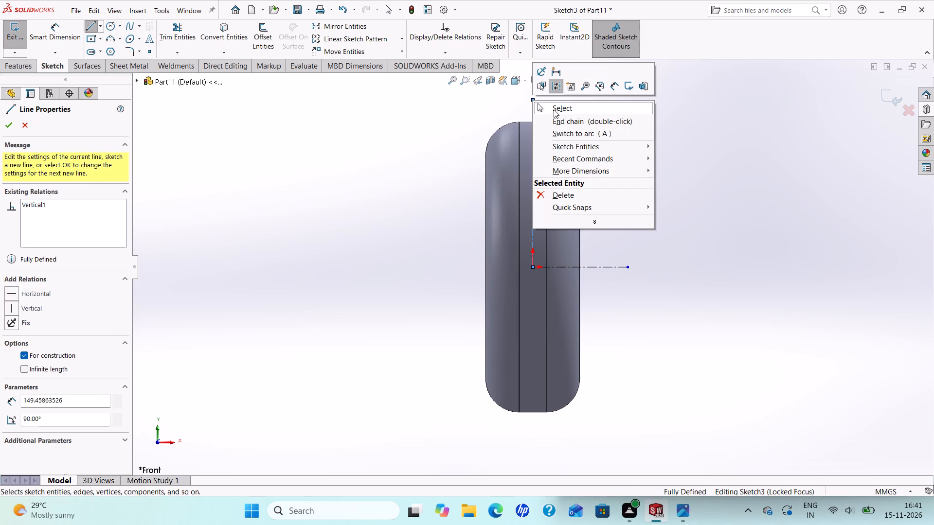
click(555, 107)
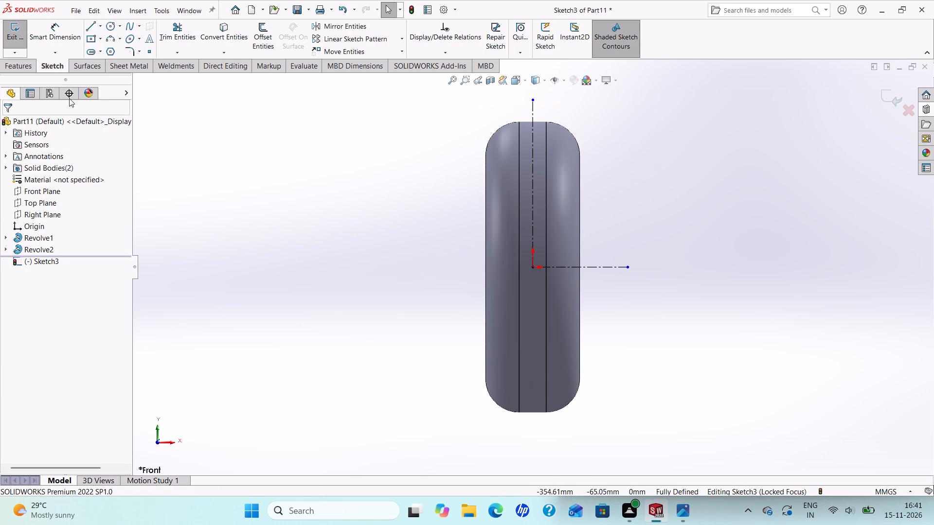
Sketch two corner rectangles beside the vertical centerline near the tire's top edge, about 6.4 by 3.3 mm and 3.6 by 3.3 mm.
click(100, 42)
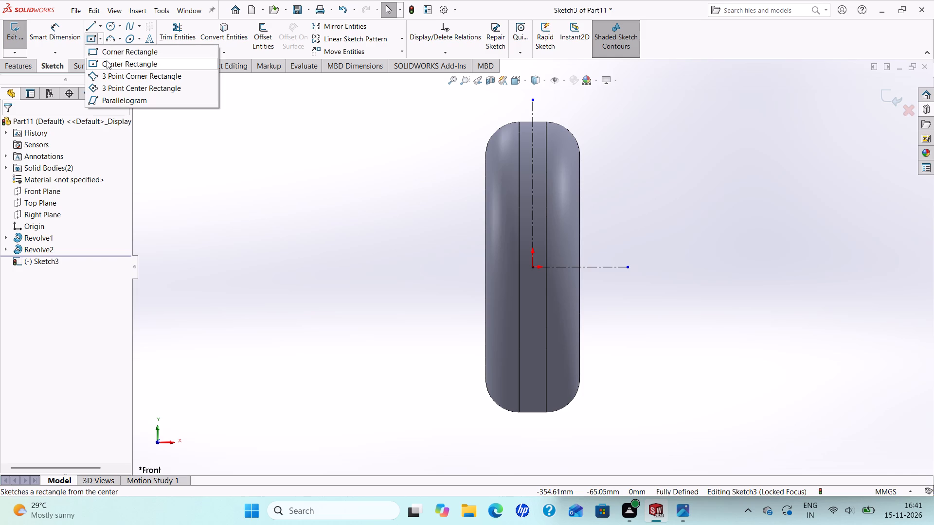
click(113, 54)
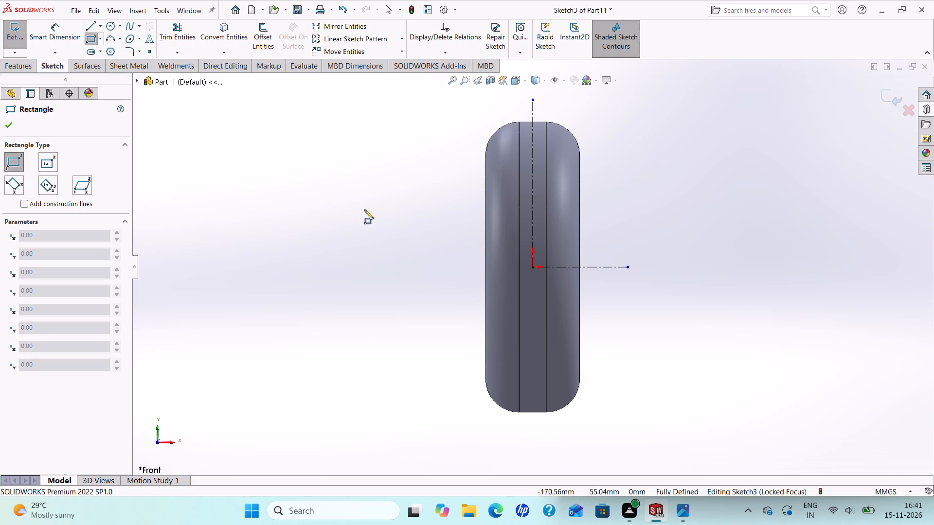
scroll(546, 128, down, 5)
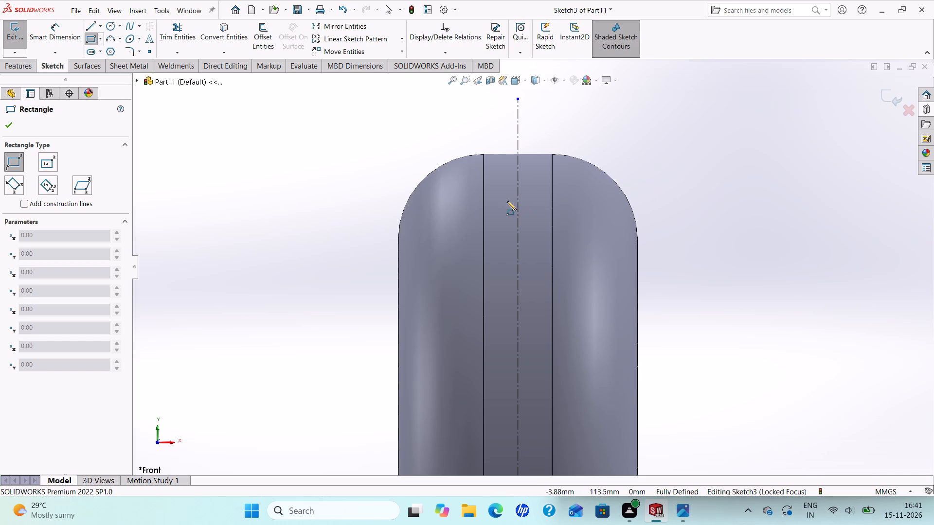
scroll(542, 176, down, 4)
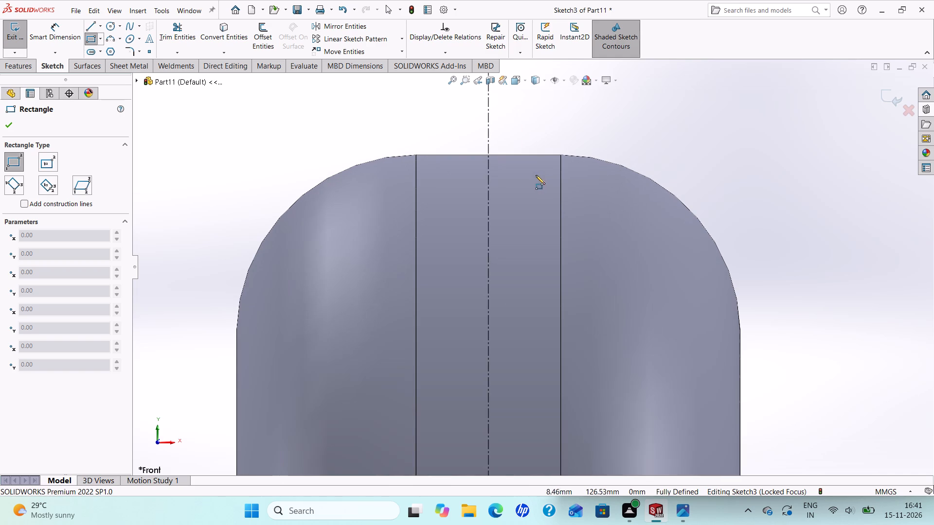
click(509, 177)
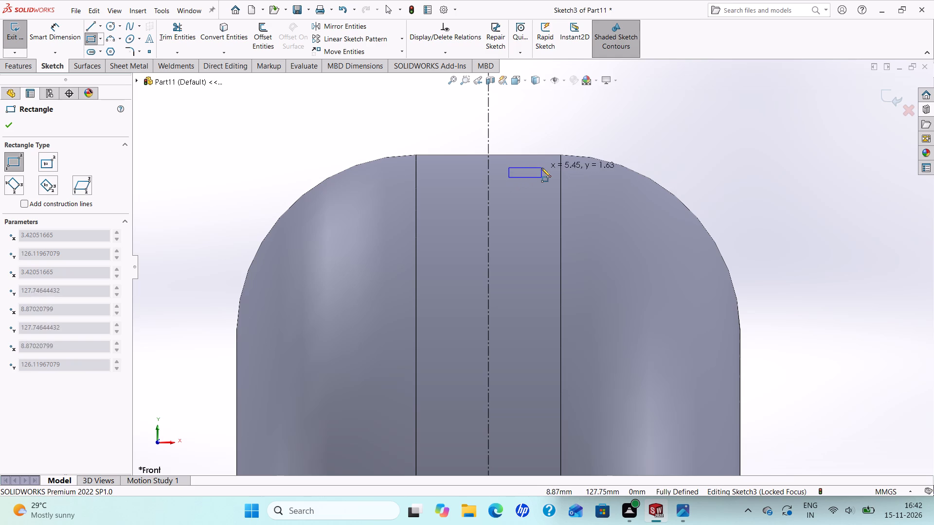
click(547, 158)
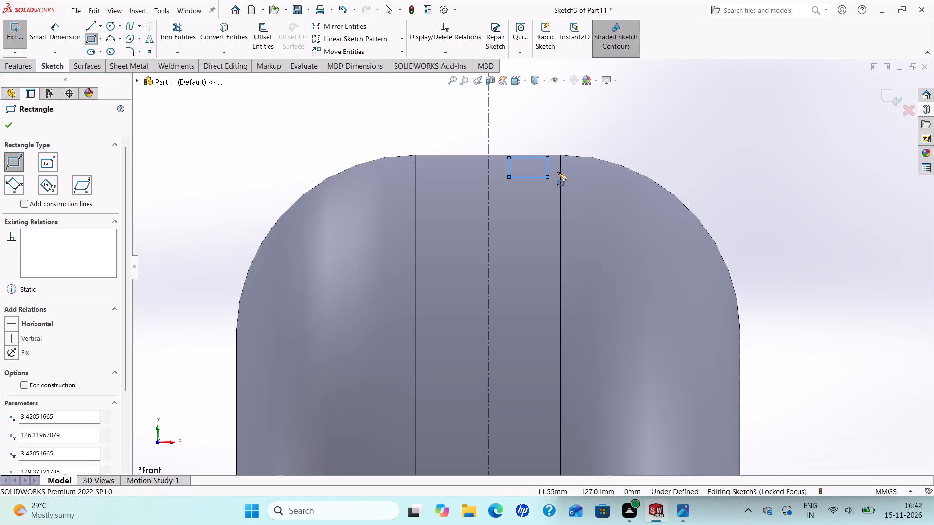
scroll(557, 172, down, 4)
click(547, 206)
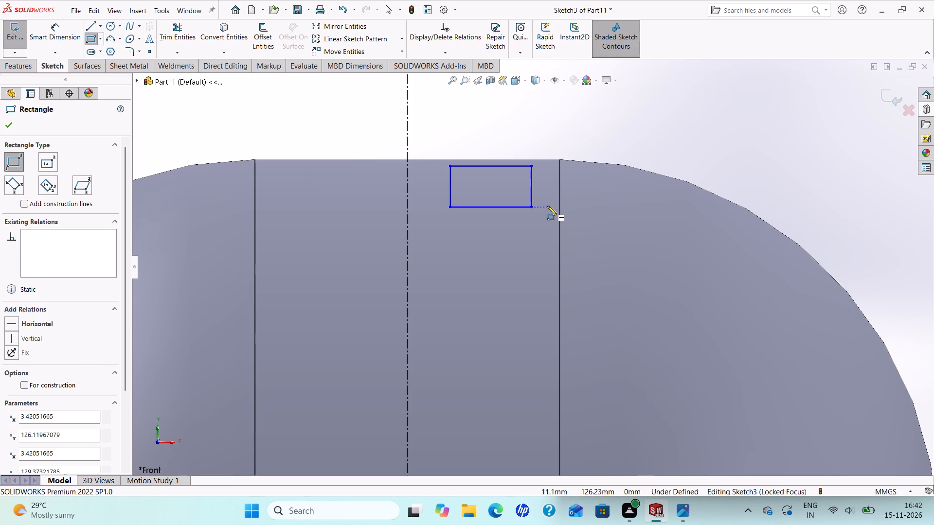
click(592, 167)
right_click(592, 167)
click(606, 173)
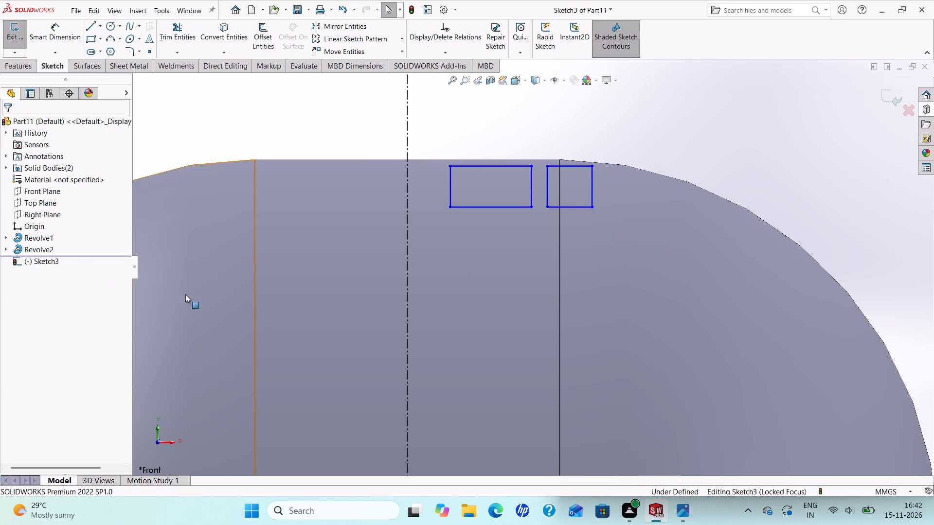
Dimension the width of the rectangle nearest the vertical centerline as 9 mm.
click(55, 48)
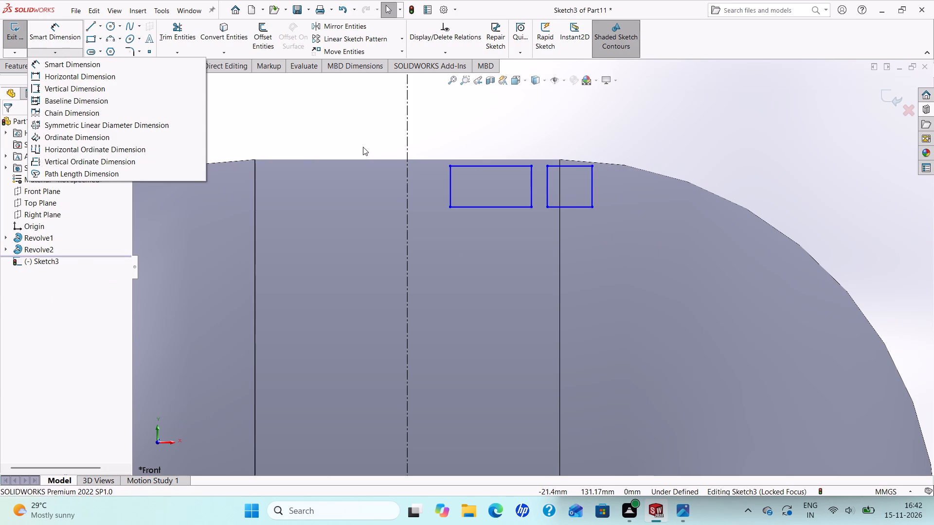
click(50, 31)
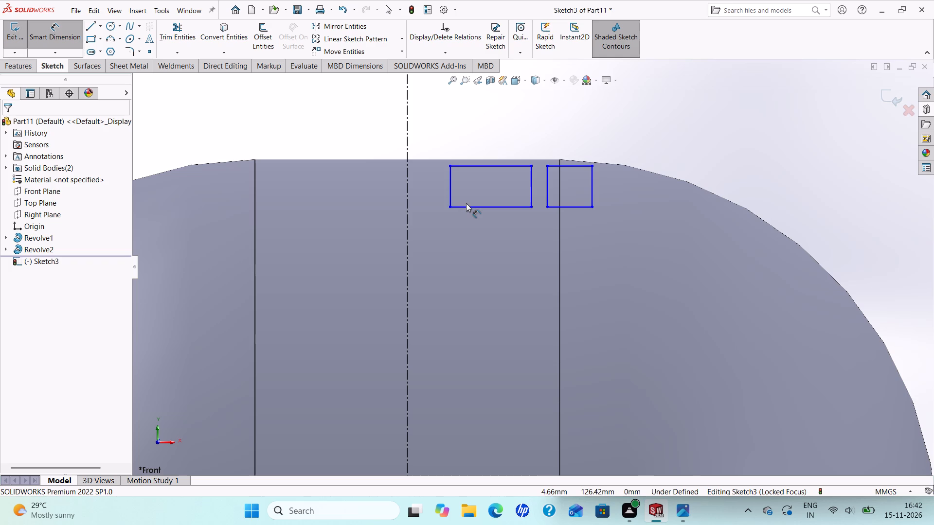
click(468, 206)
click(463, 234)
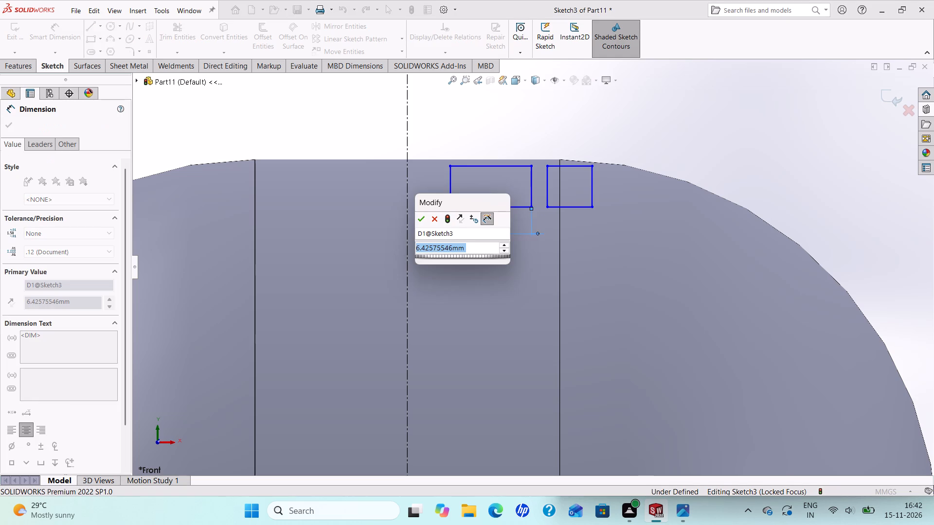
key(9)
key(Return)
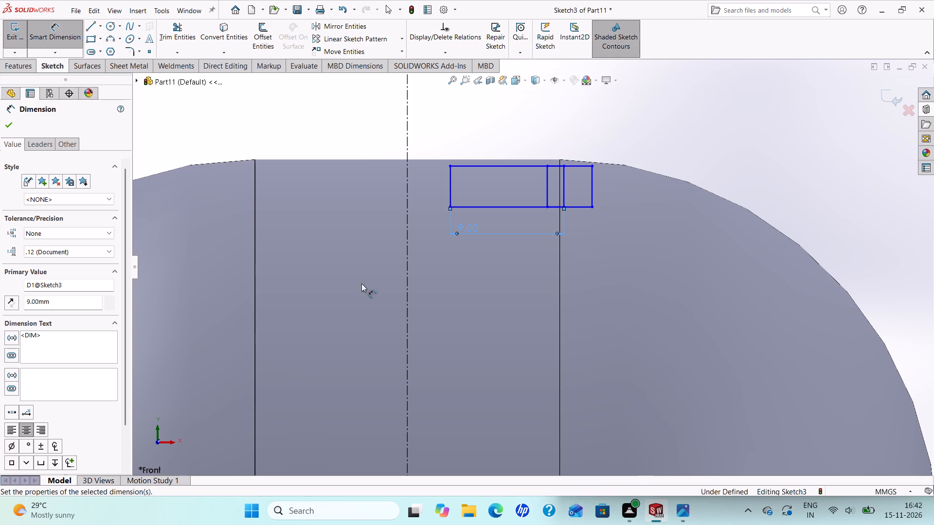
Add a 2.20 mm doubled-distance dimension across the vertical centerline to the inner rectangle's nearest side.
click(453, 203)
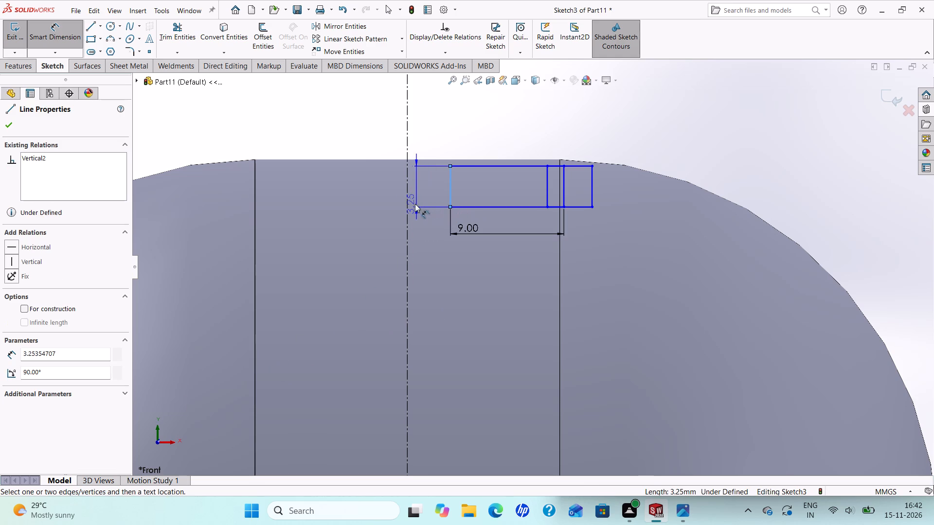
click(408, 203)
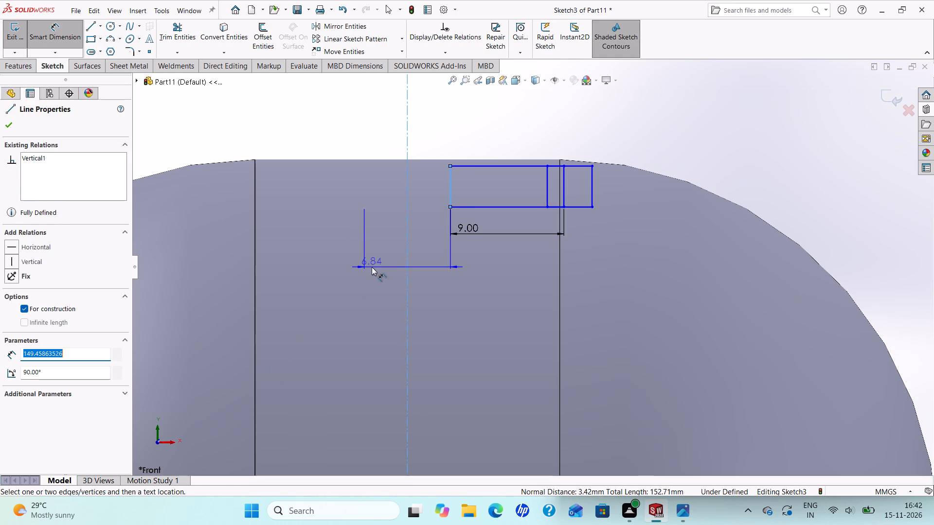
click(372, 267)
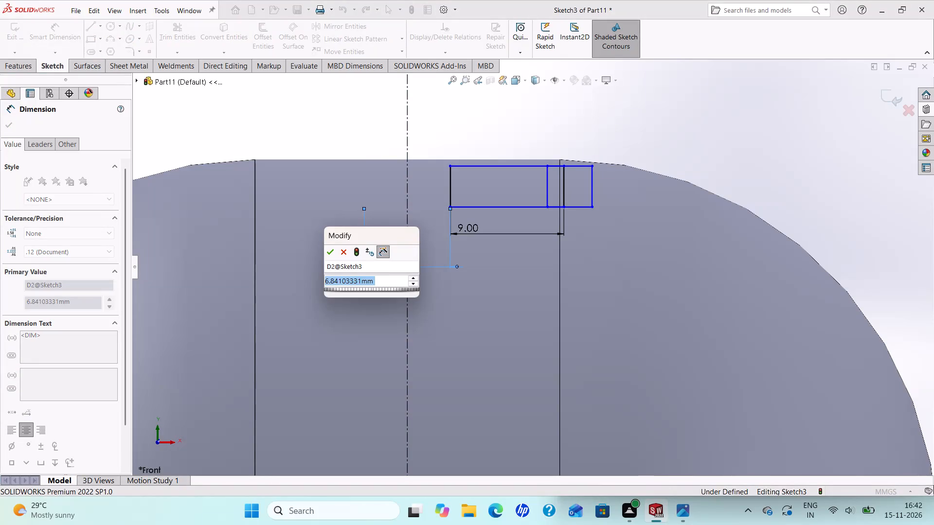
text(2.)
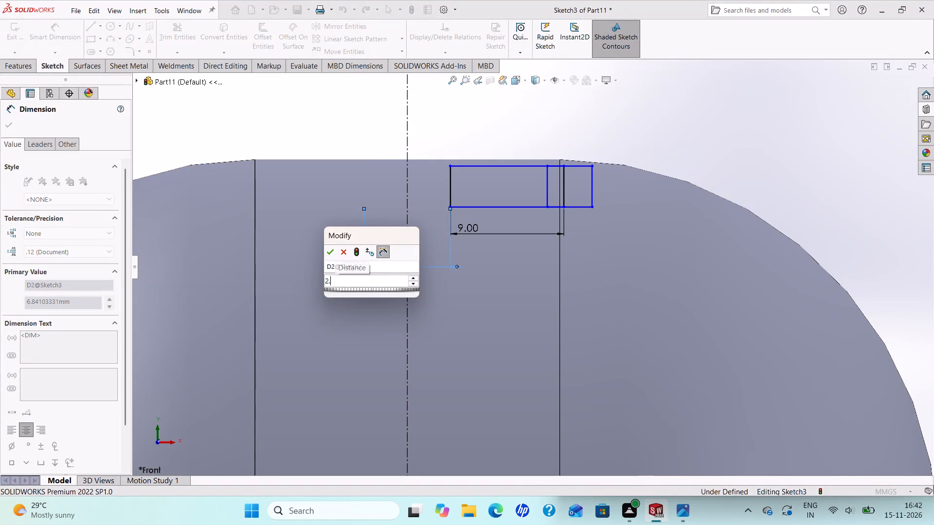
text(20)
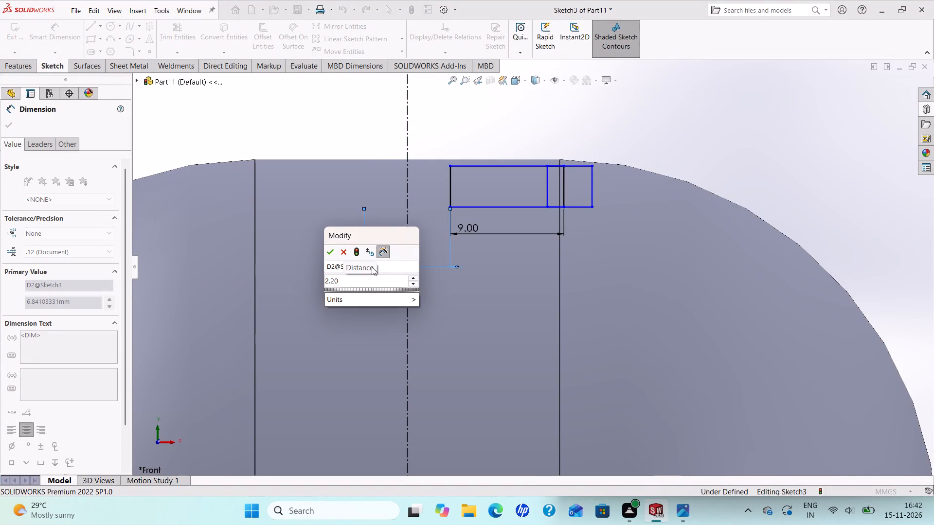
key(Return)
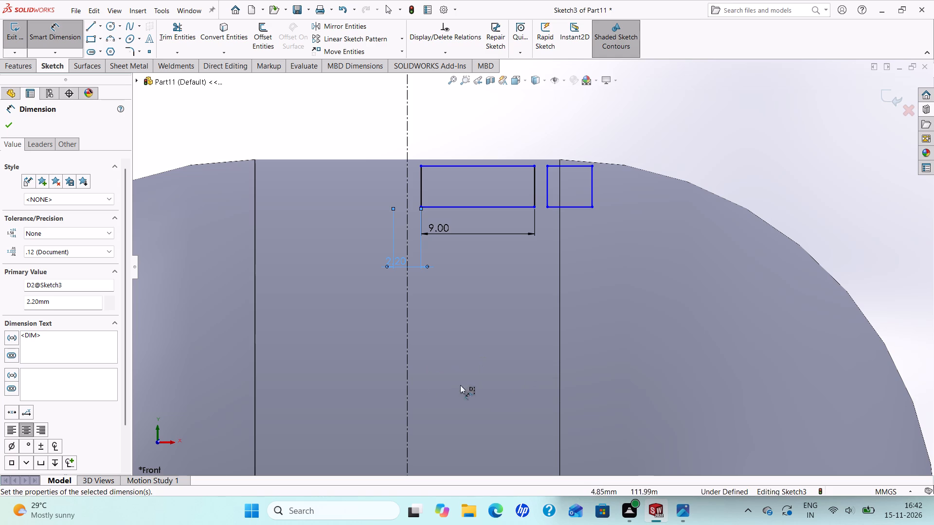
Dimension the horizontal gap between the two rectangles as 2.2 mm.
click(532, 177)
click(548, 184)
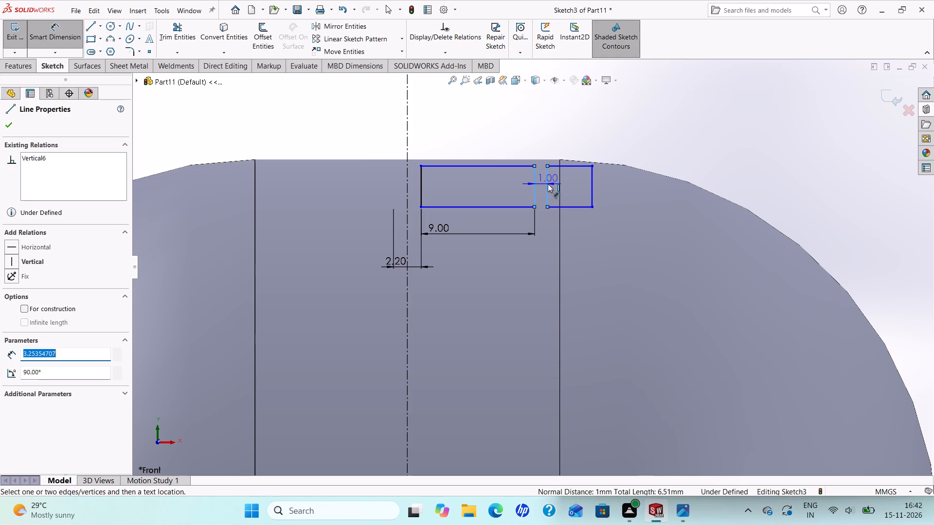
click(547, 120)
text(2.2)
key(Return)
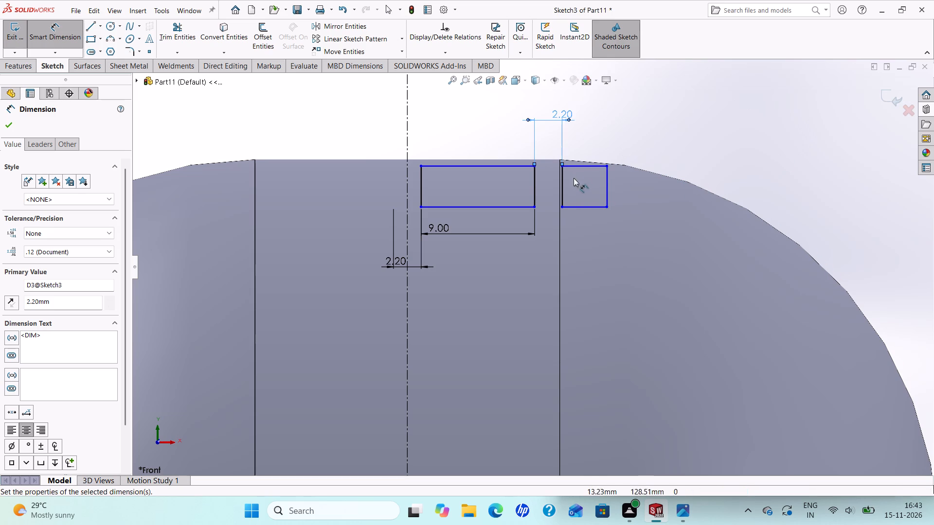
Dimension the outer rectangle with a width of 9 mm and a height of 5 mm.
click(561, 183)
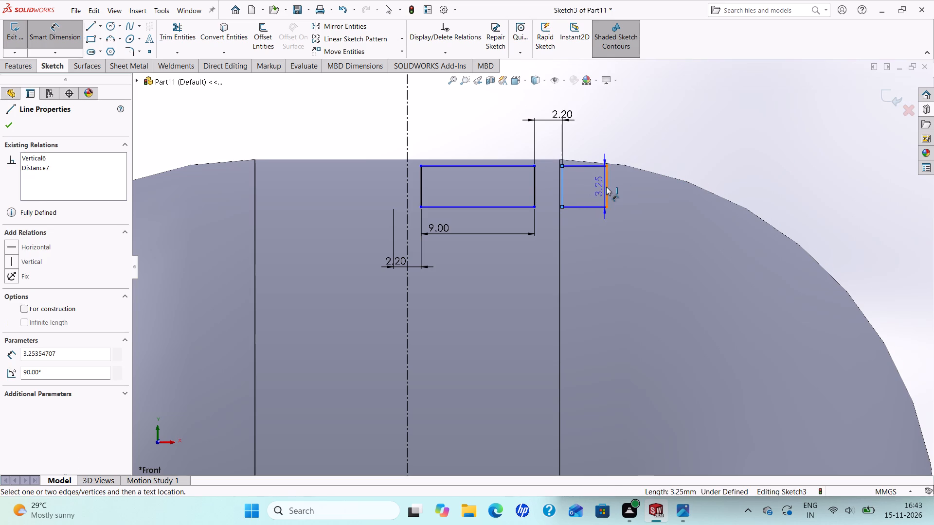
click(609, 187)
click(609, 262)
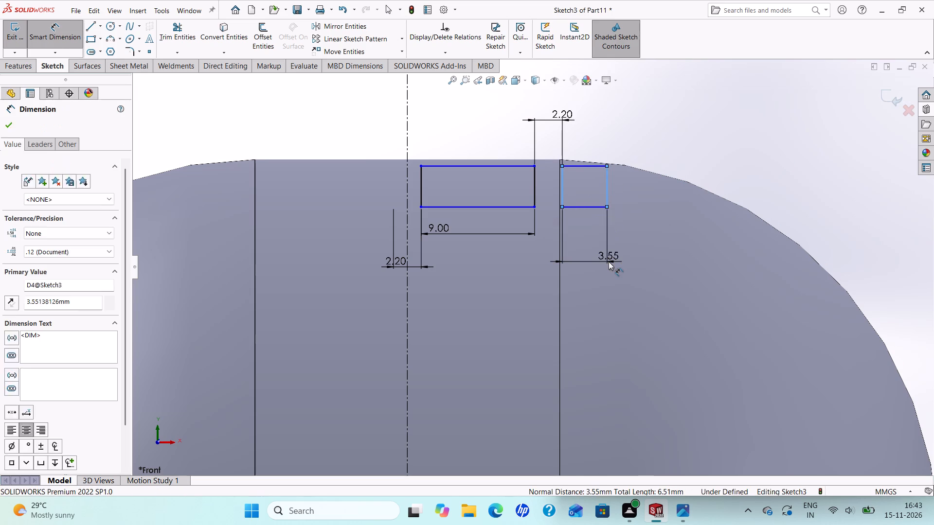
key(9)
key(Return)
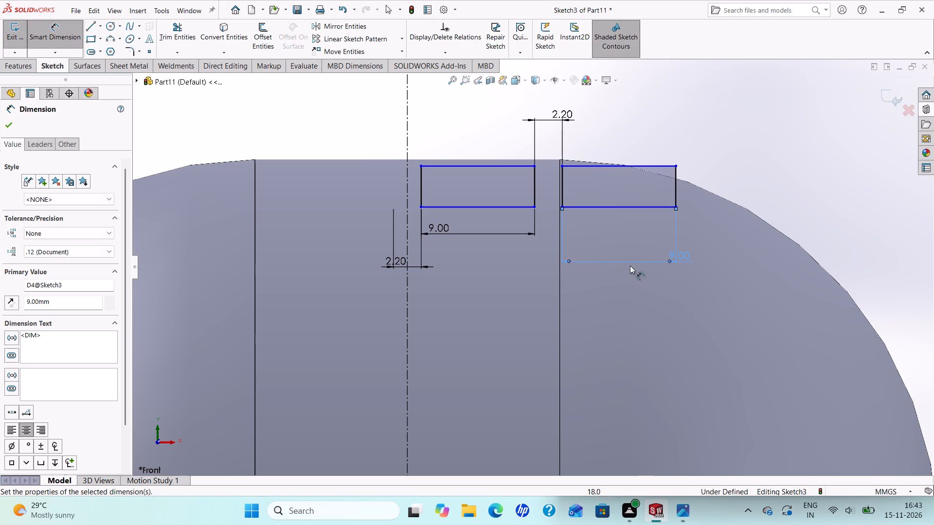
click(622, 209)
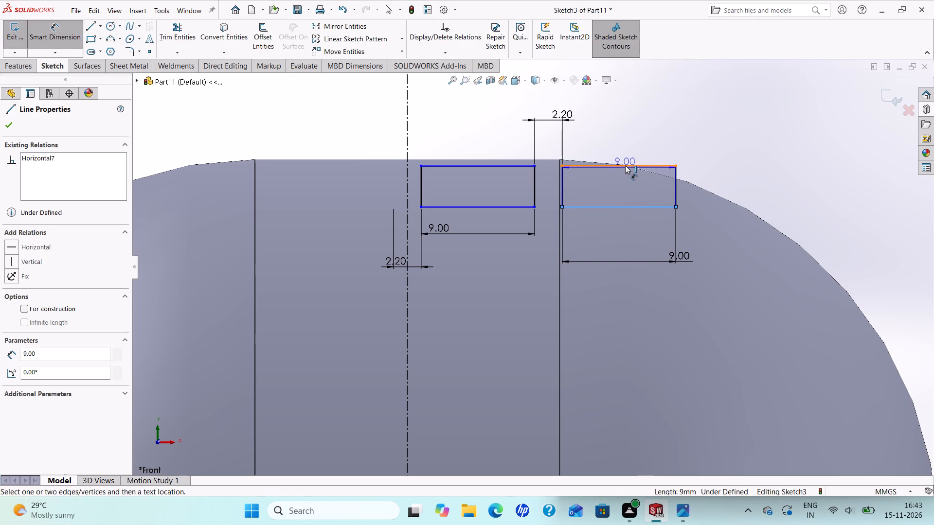
click(625, 165)
click(763, 176)
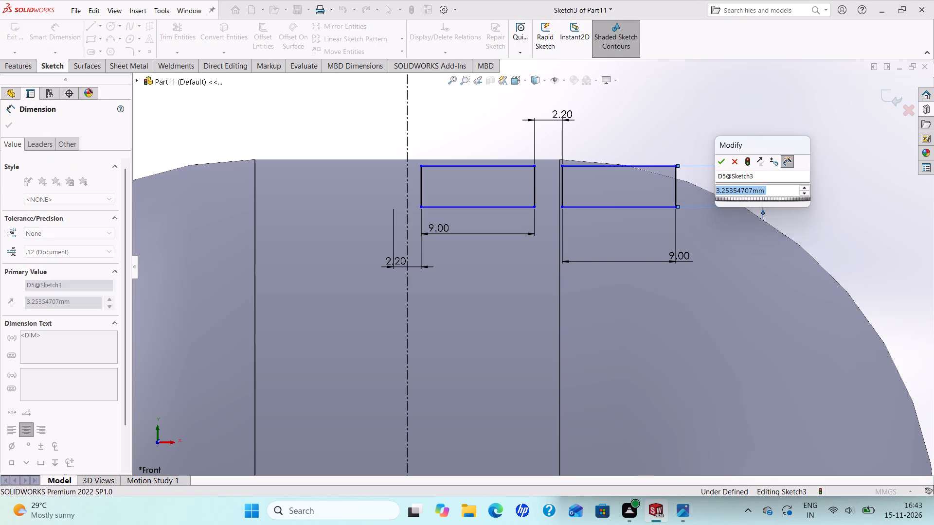
key(5)
key(Return)
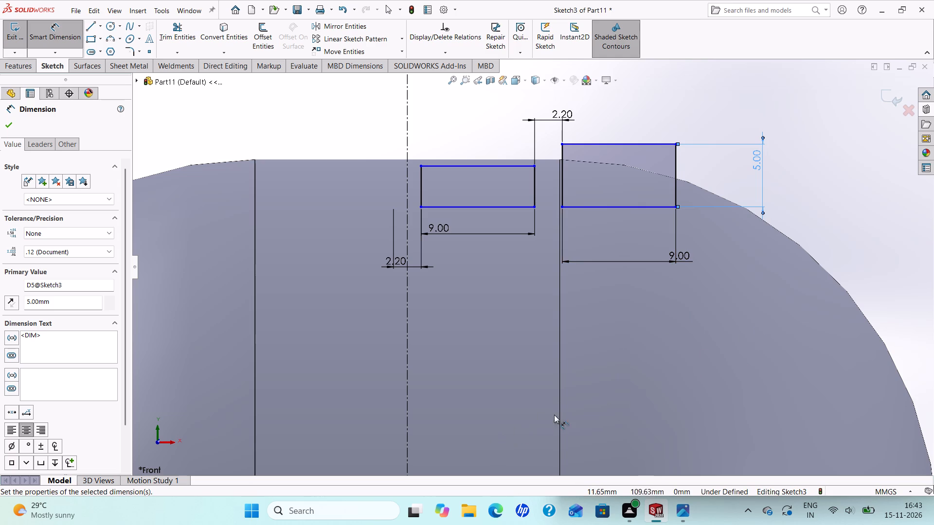
Dimension the height of the rectangle nearest the vertical centerline as 5 mm.
click(467, 207)
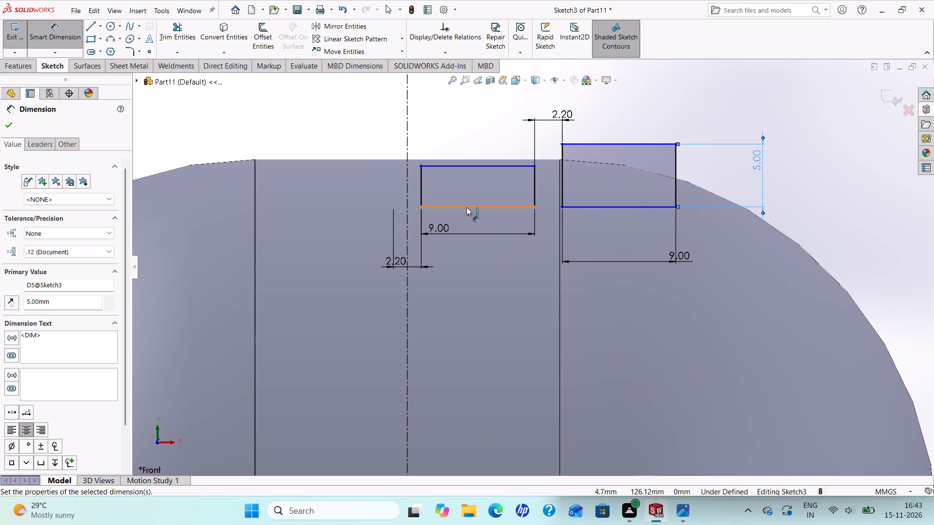
click(482, 167)
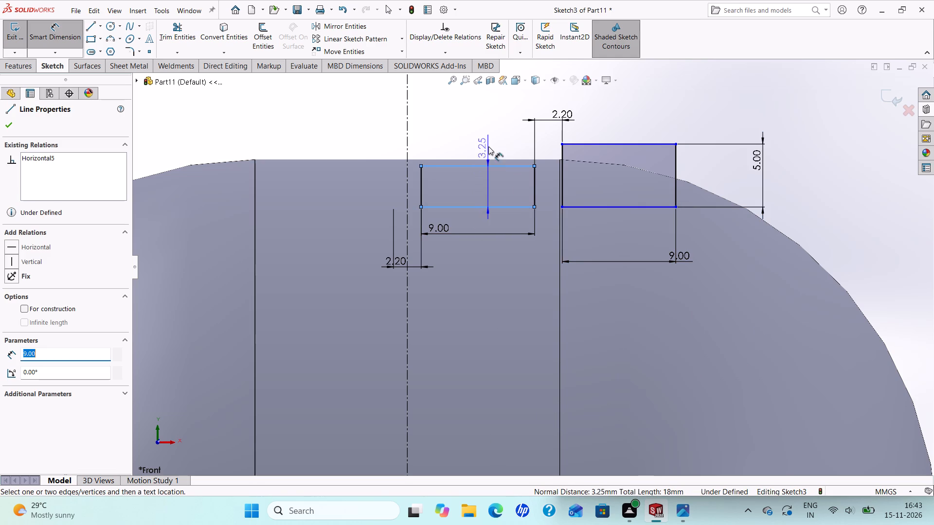
click(487, 125)
key(5)
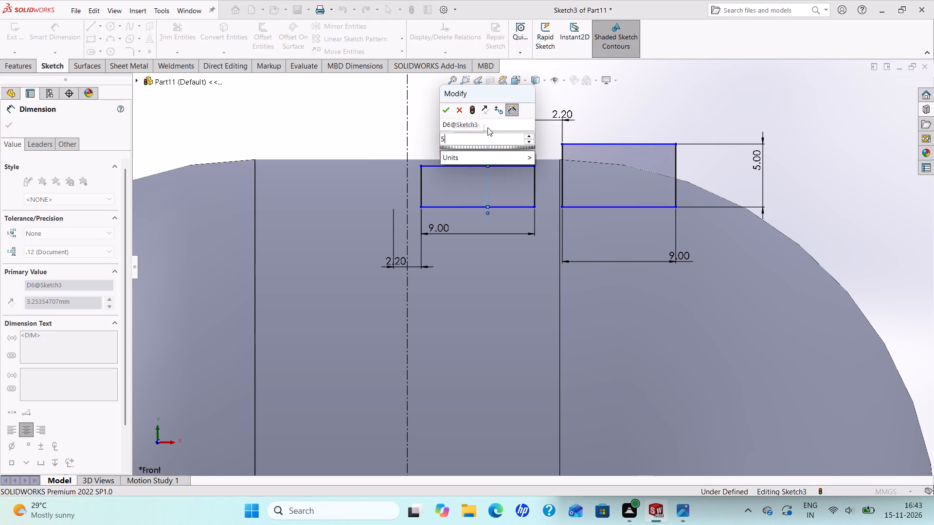
key(Return)
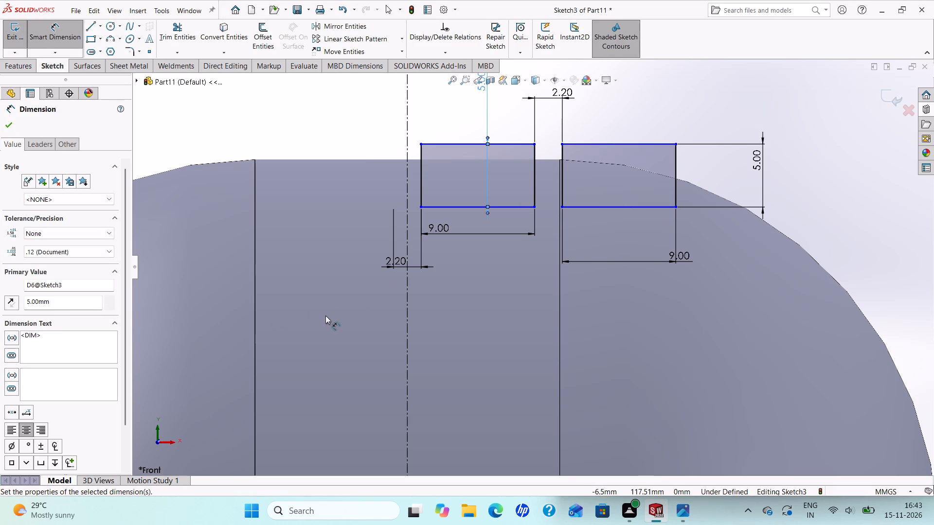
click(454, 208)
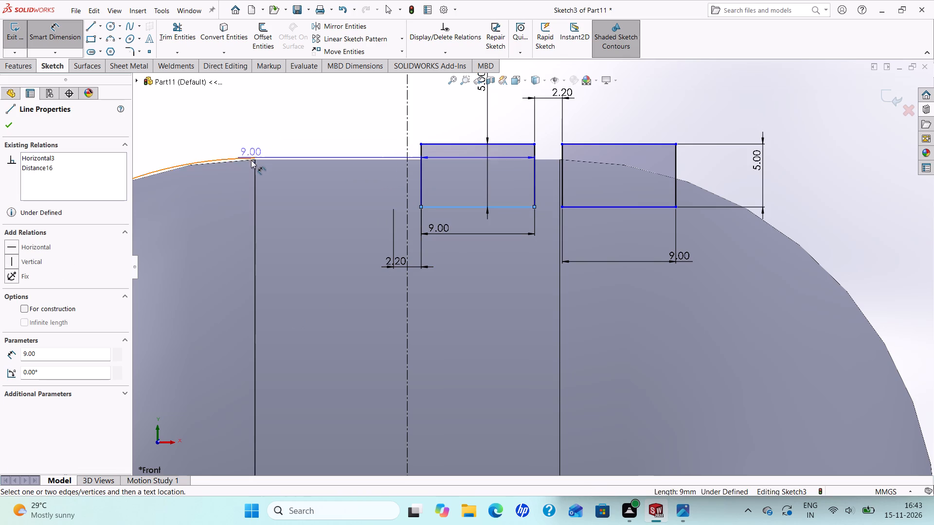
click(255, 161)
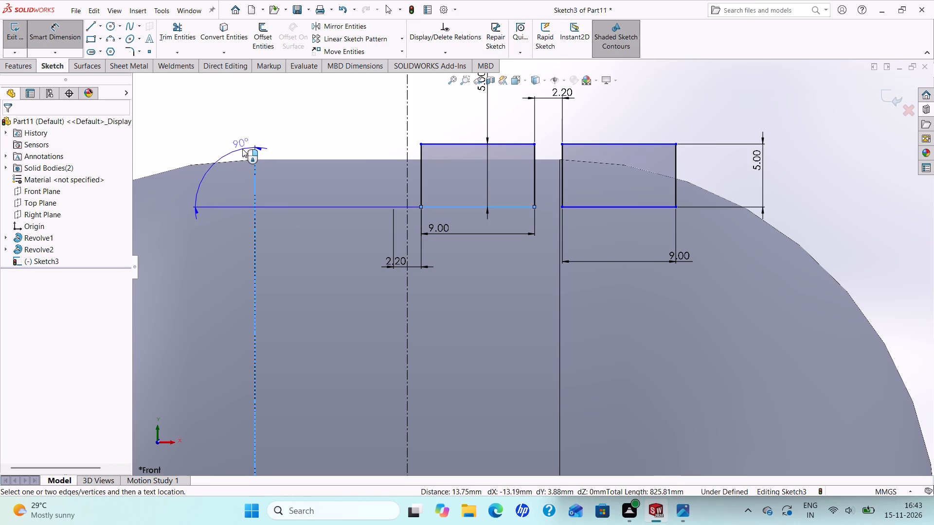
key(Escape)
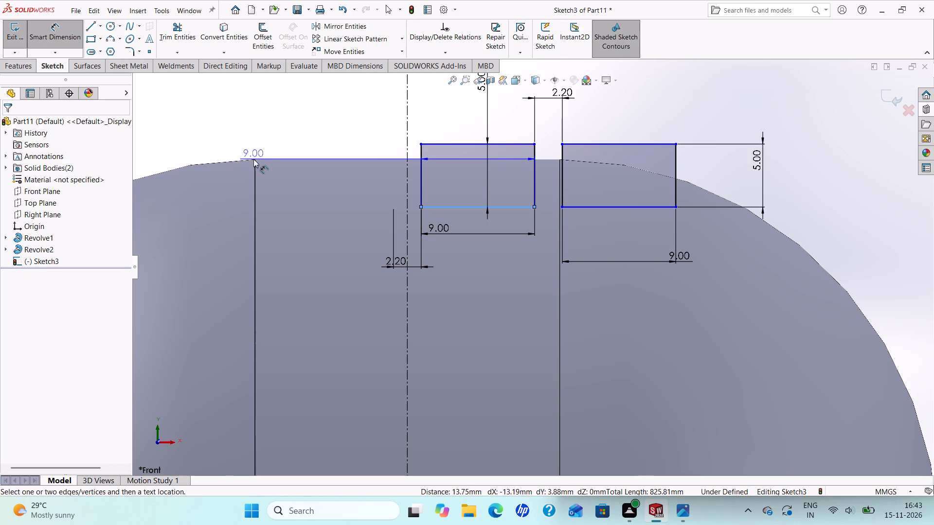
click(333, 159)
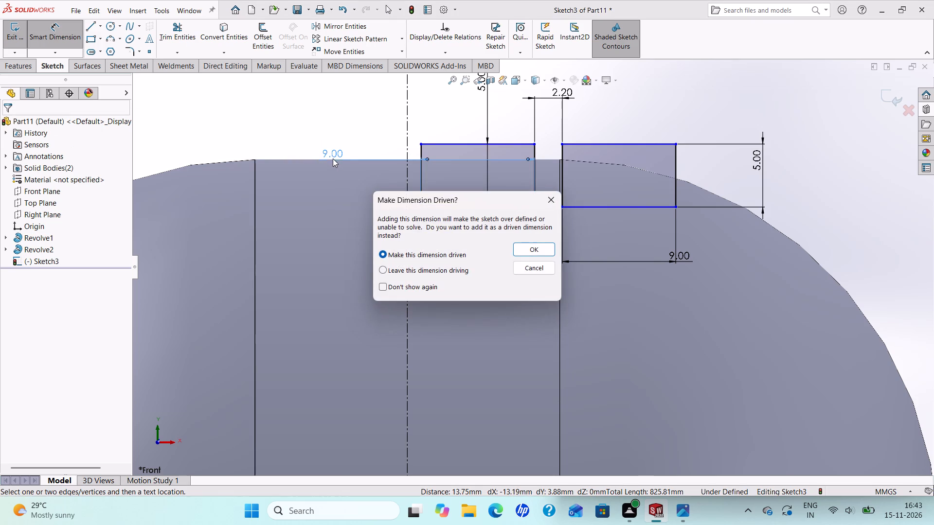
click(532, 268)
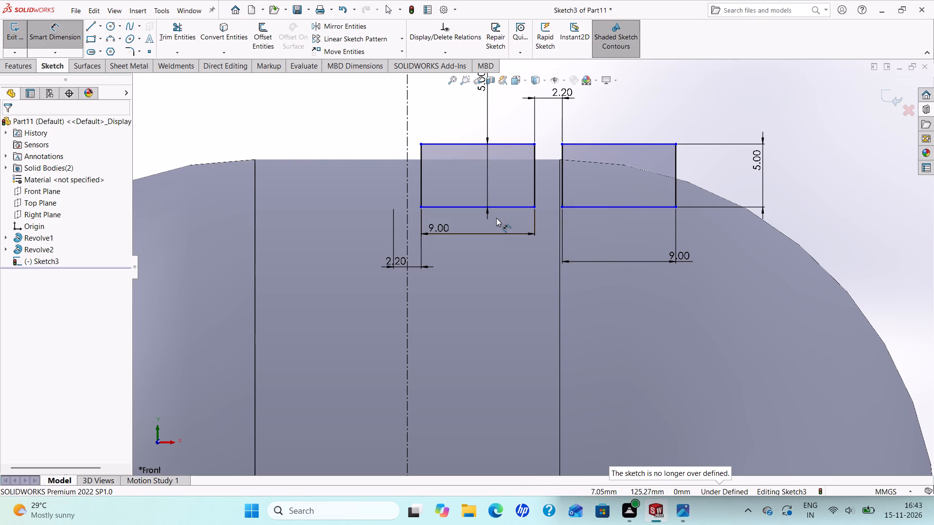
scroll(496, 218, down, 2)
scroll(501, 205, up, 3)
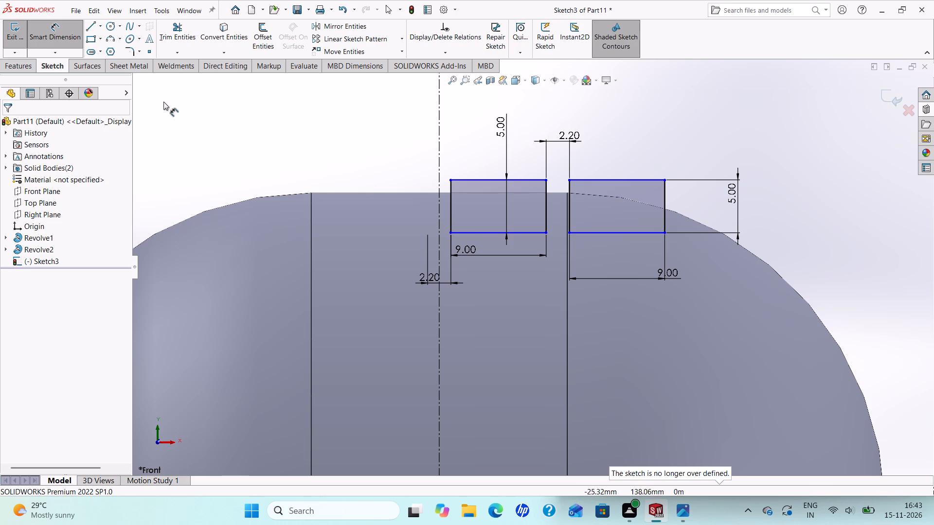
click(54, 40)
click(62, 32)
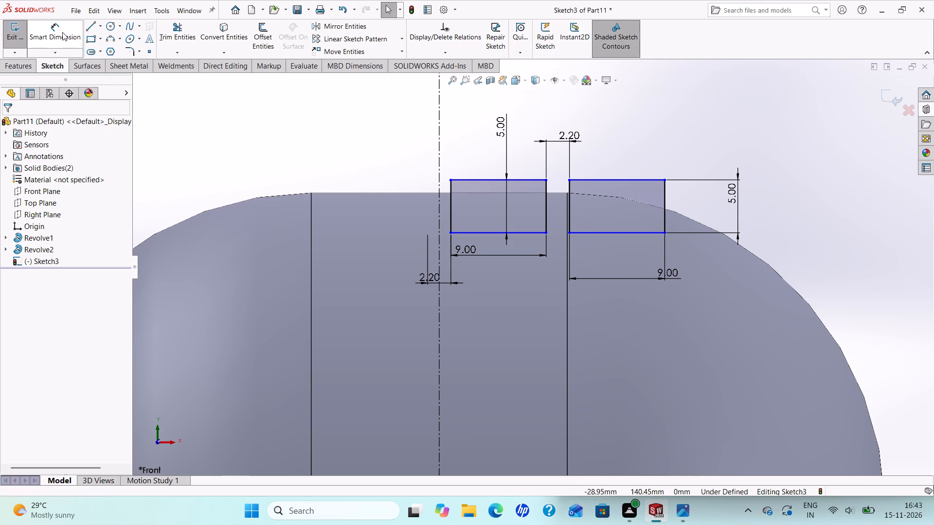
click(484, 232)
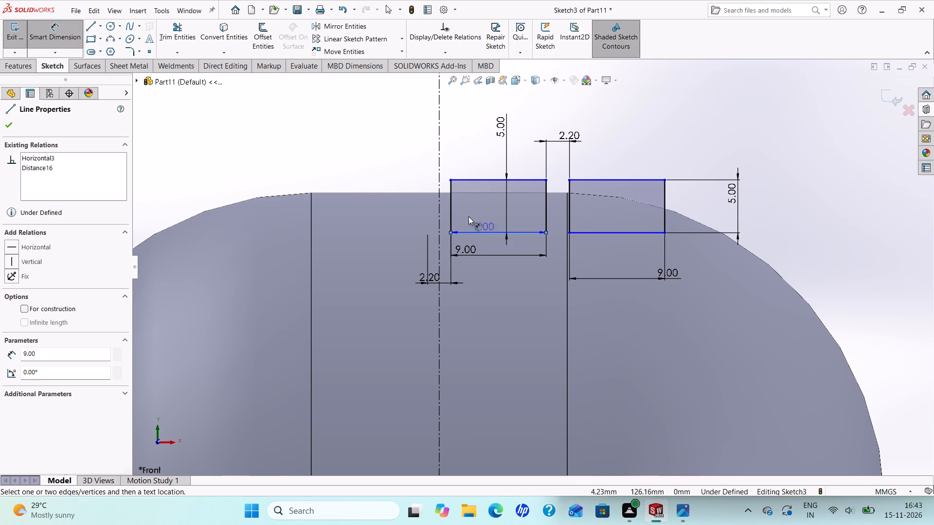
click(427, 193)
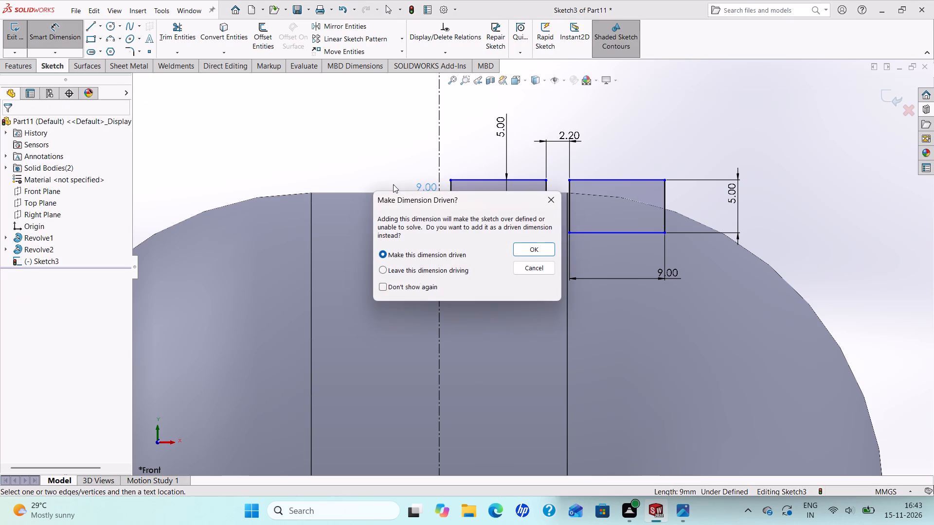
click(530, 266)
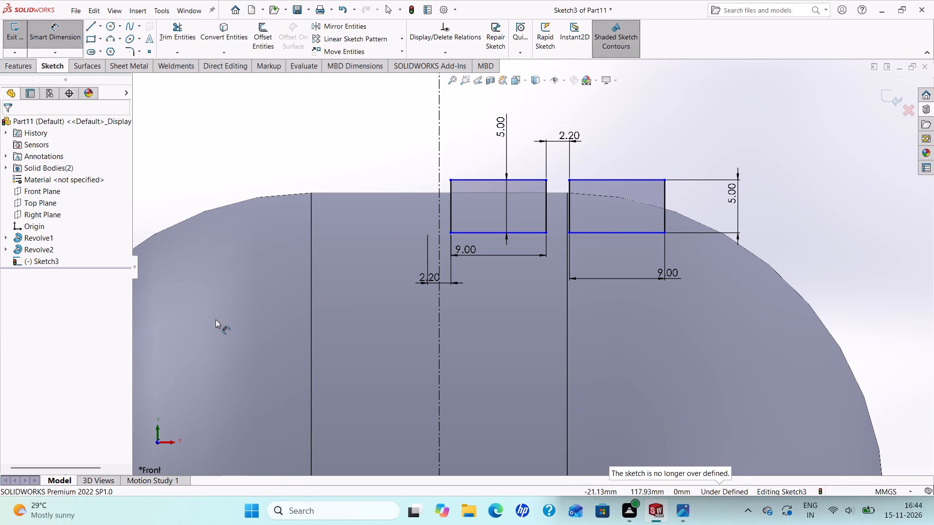
Dimension the vertical distance from the tire's flat top edge to the inner rectangle's bottom side as 2 mm.
click(353, 192)
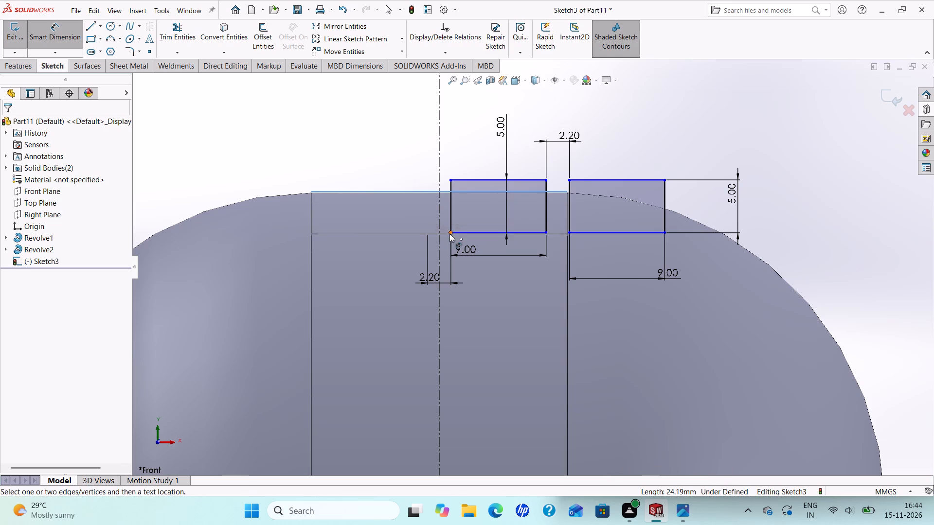
click(485, 234)
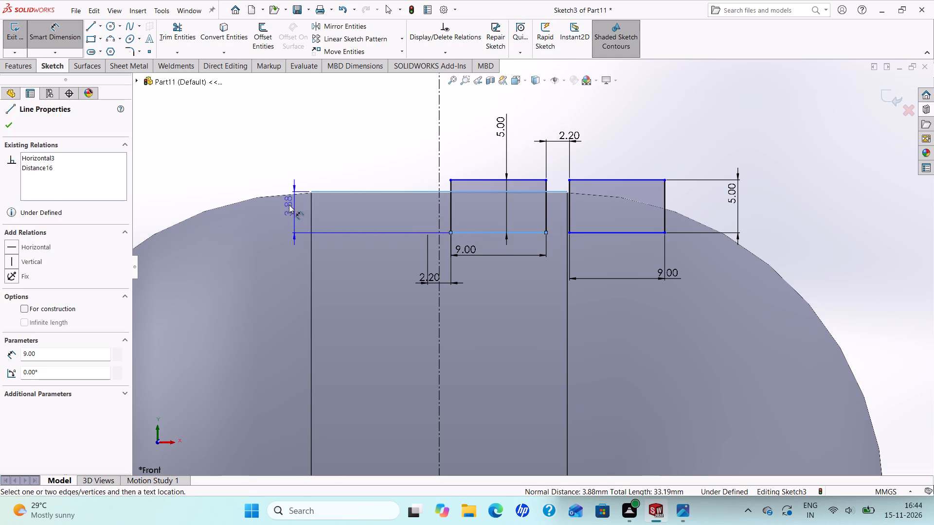
click(193, 182)
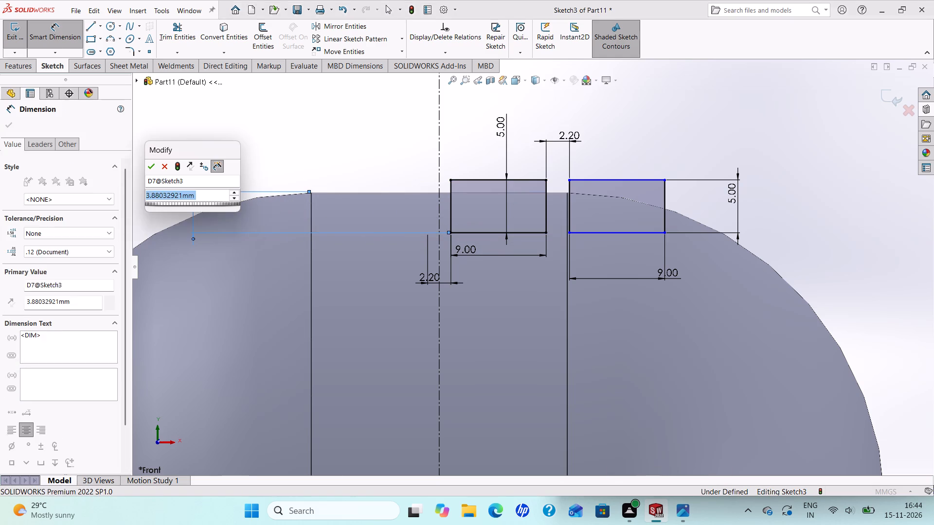
key(2)
key(Return)
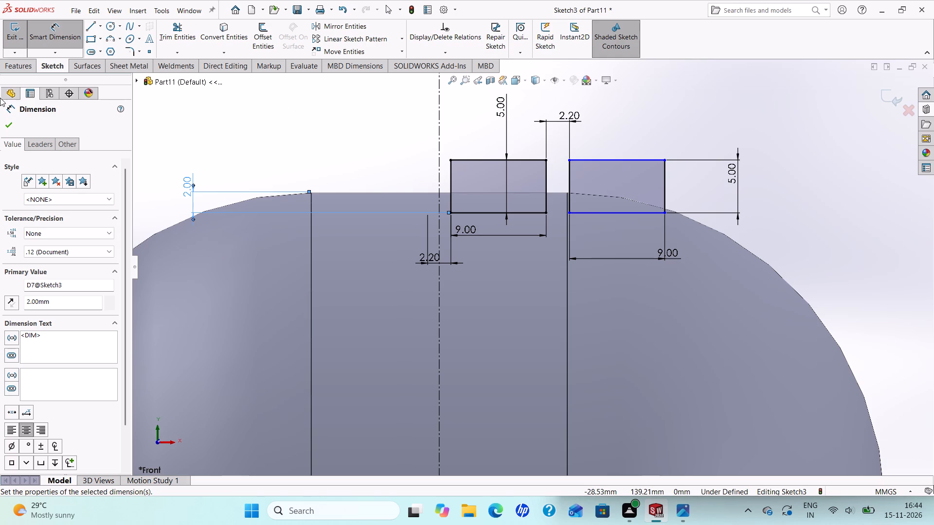
click(8, 122)
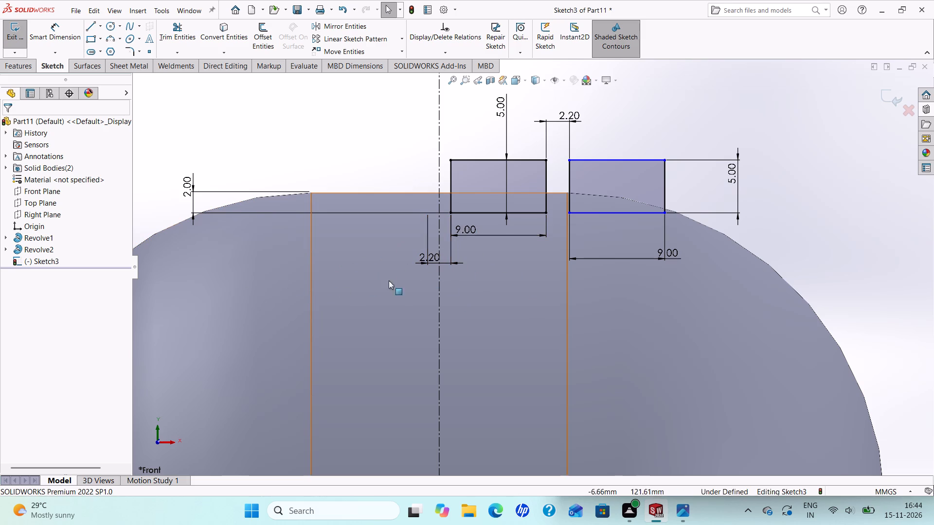
Delete the top side and the outer vertical side of the rectangle farther from the centerline.
click(664, 166)
key(Delete)
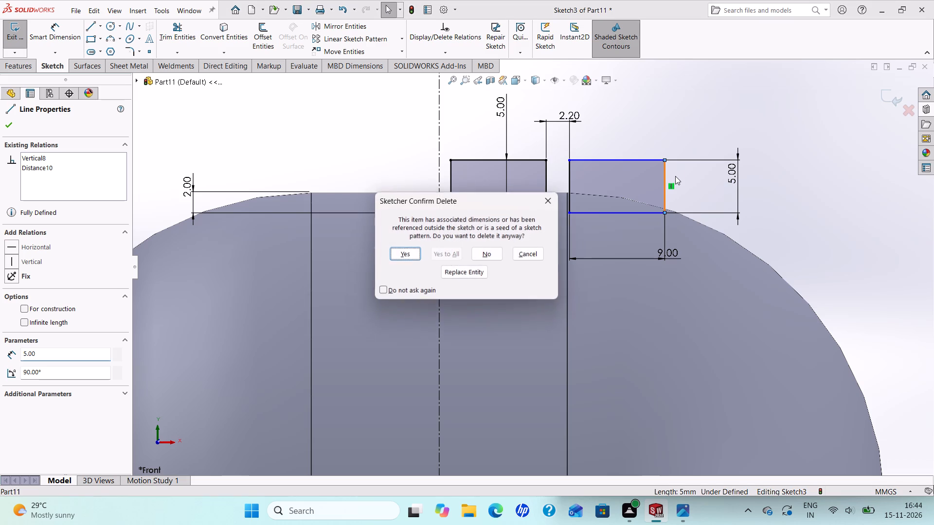
click(409, 251)
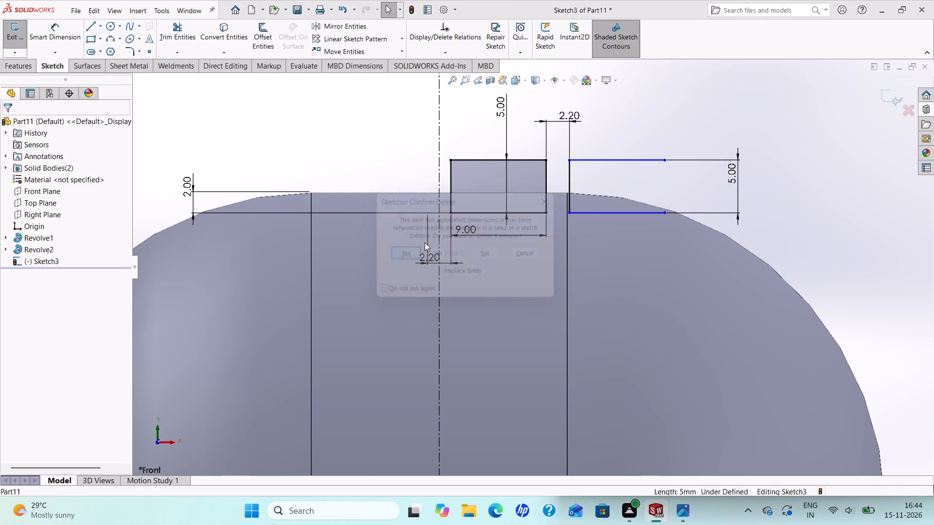
click(644, 159)
key(Delete)
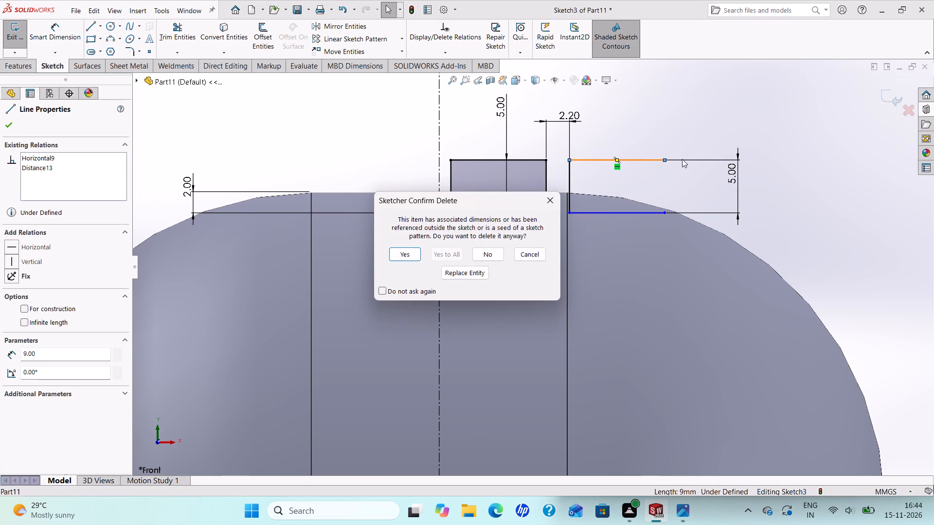
click(409, 251)
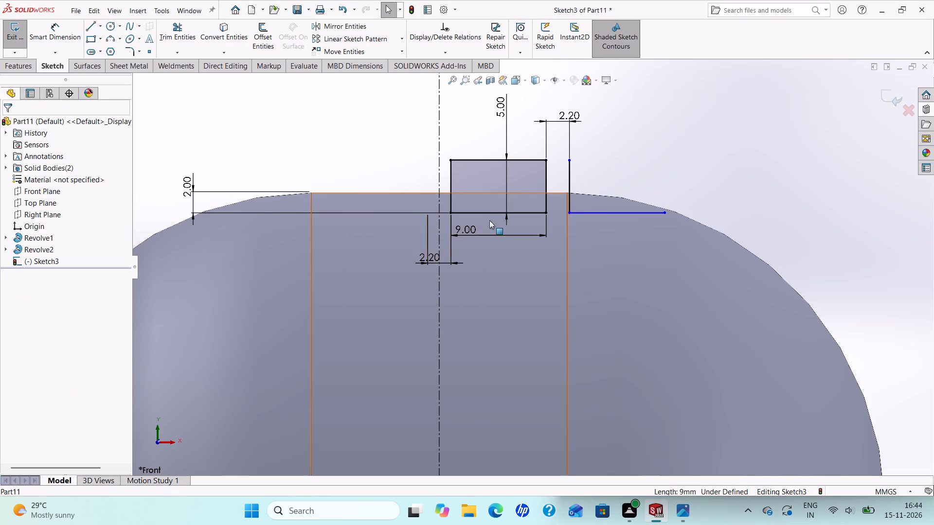
Close the outer profile with a top line about 5.2 mm long, an outer vertical line about 3.3 mm high and a sloped line joining them.
click(89, 25)
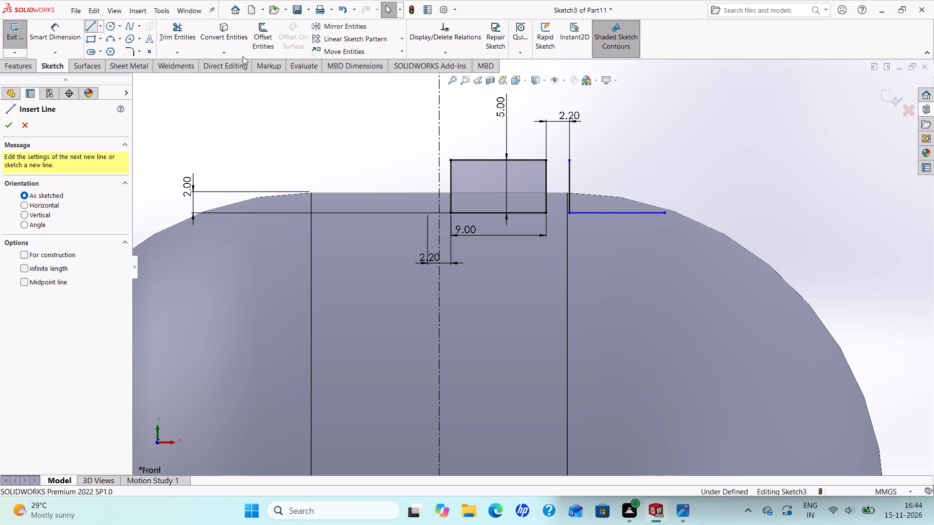
click(570, 158)
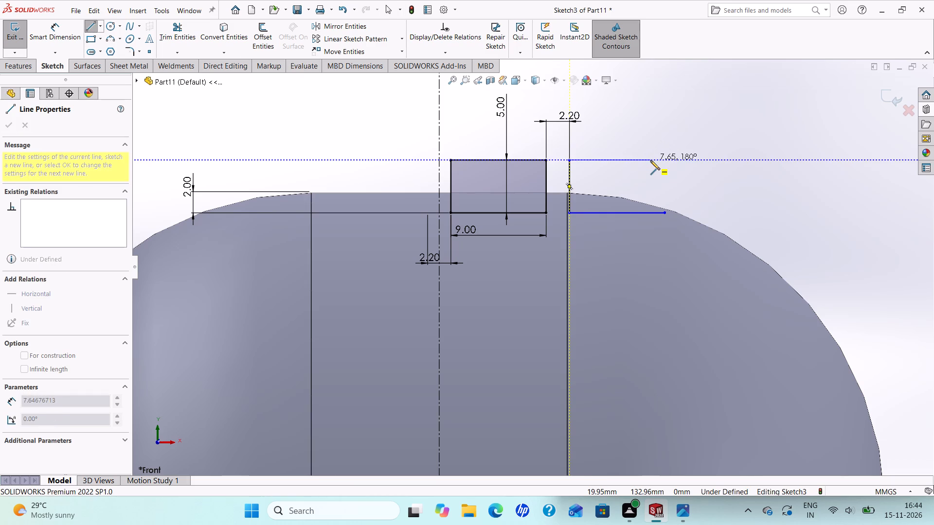
click(624, 159)
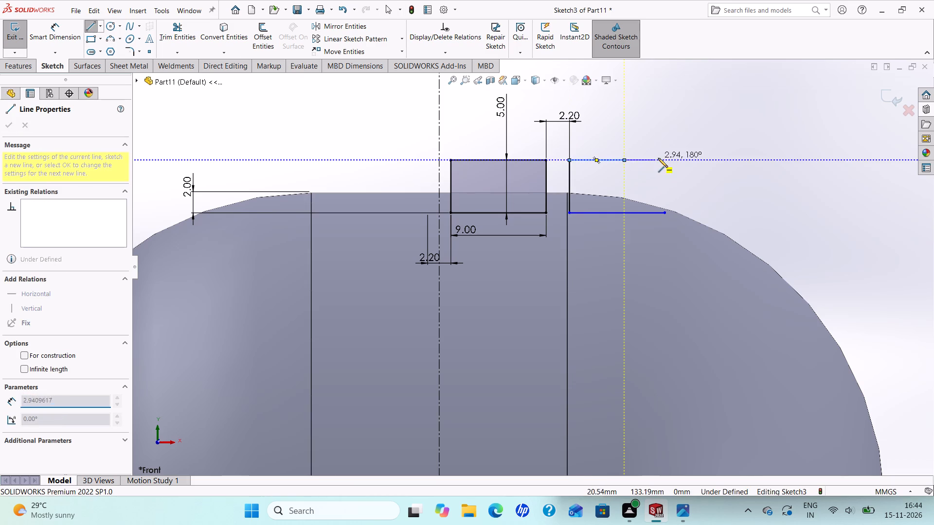
key(Escape)
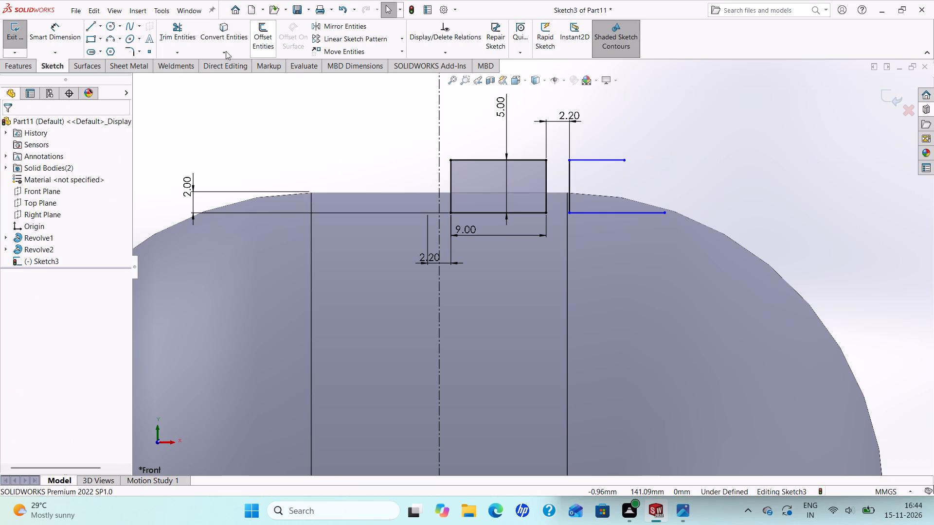
click(92, 26)
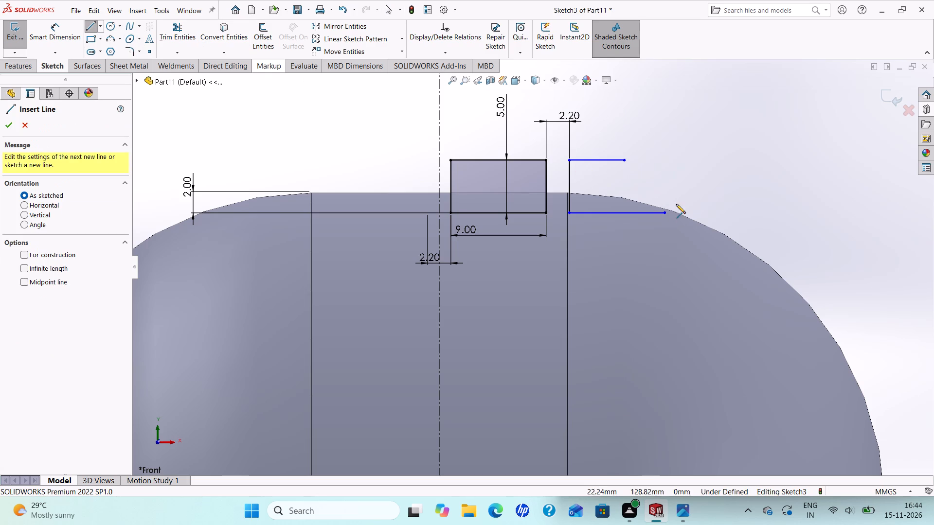
click(664, 210)
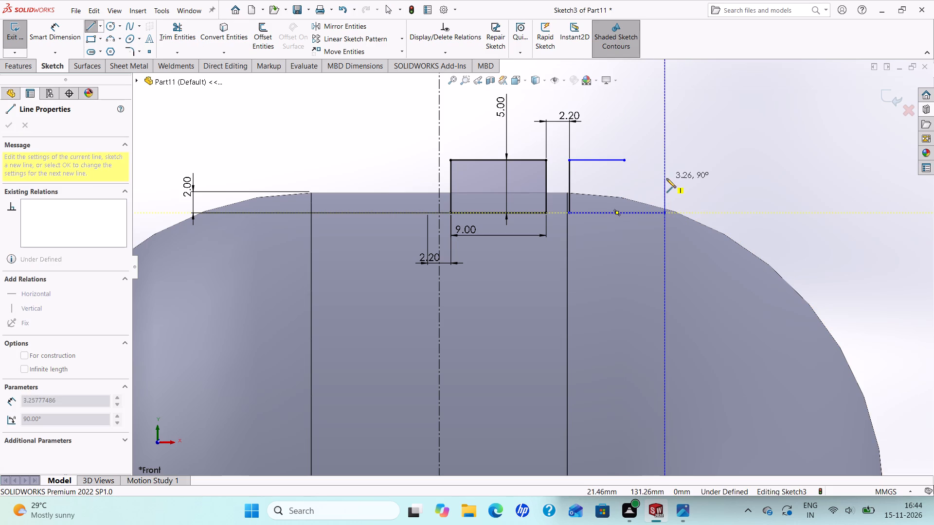
click(666, 178)
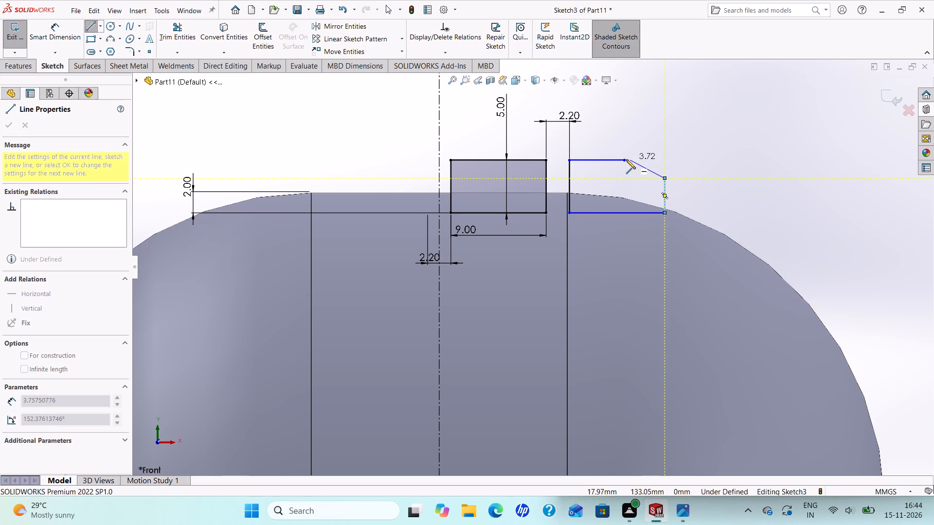
click(625, 159)
right_click(625, 159)
click(651, 164)
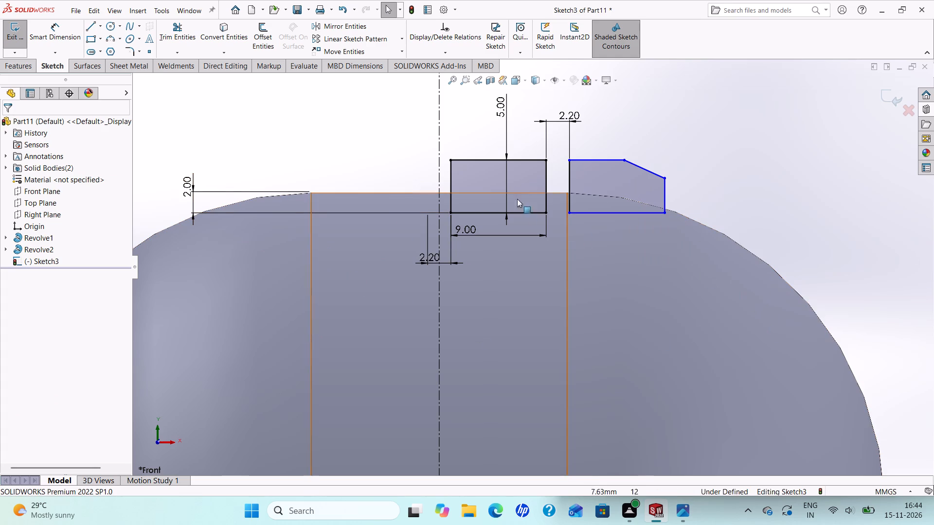
Dimension the outer profile's horizontal top line as 5 mm.
click(60, 42)
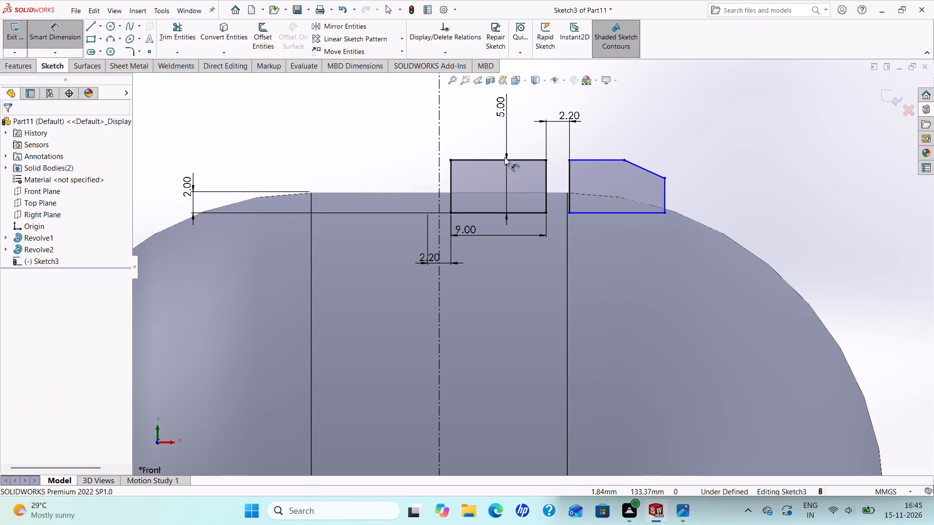
click(608, 158)
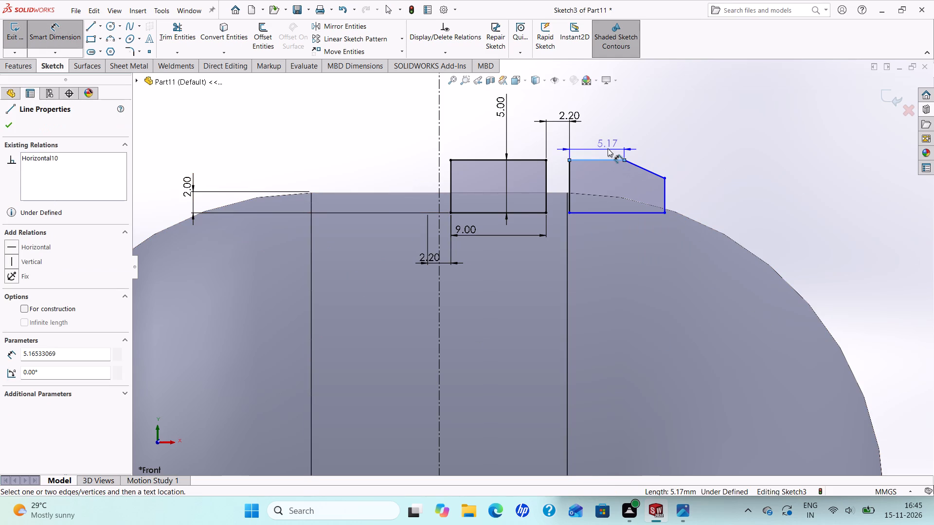
click(606, 136)
key(5)
key(Return)
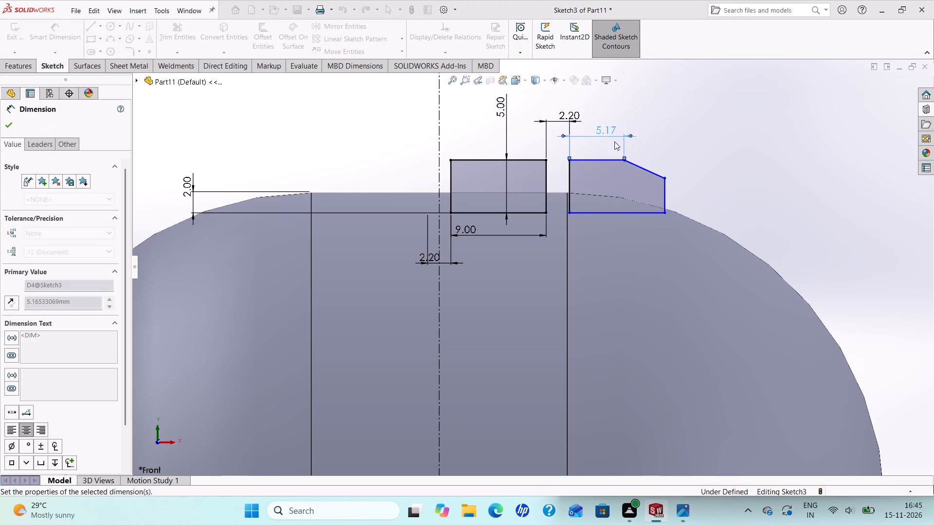
click(656, 188)
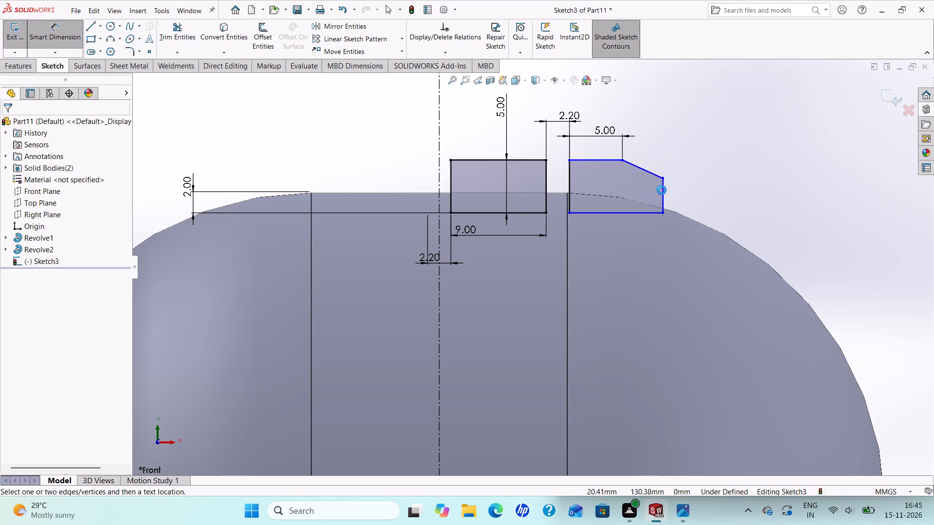
Dimension the outer tread profile's outer vertical side as 3.5 mm and its bottom side as 9 mm.
click(665, 192)
click(693, 198)
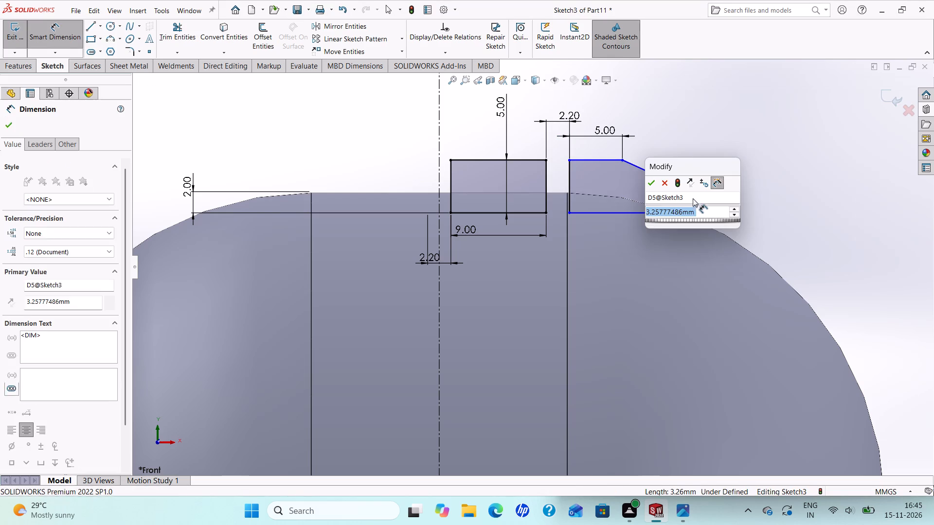
text(3.5)
key(Return)
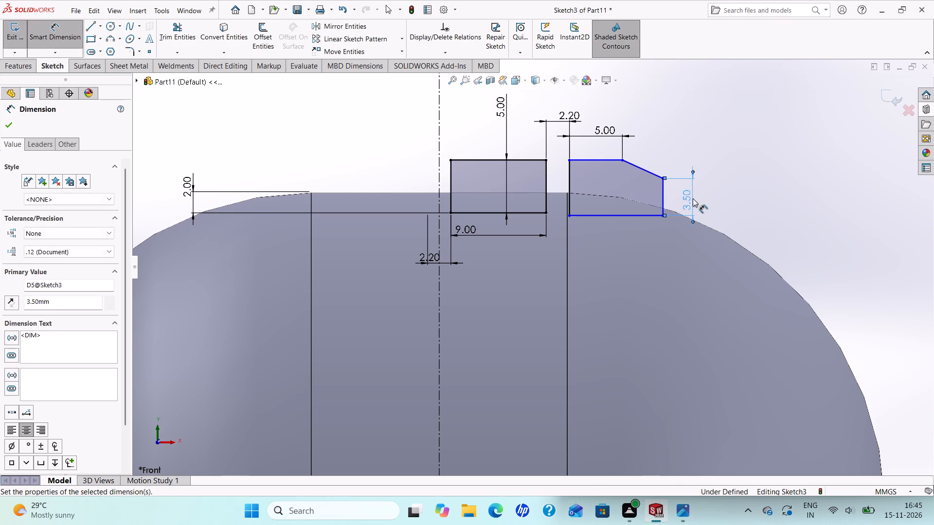
click(619, 217)
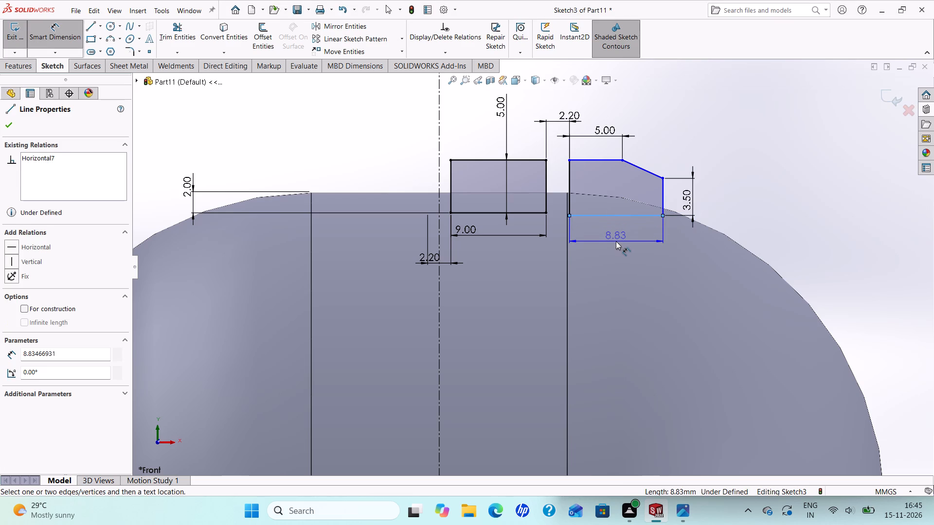
click(616, 241)
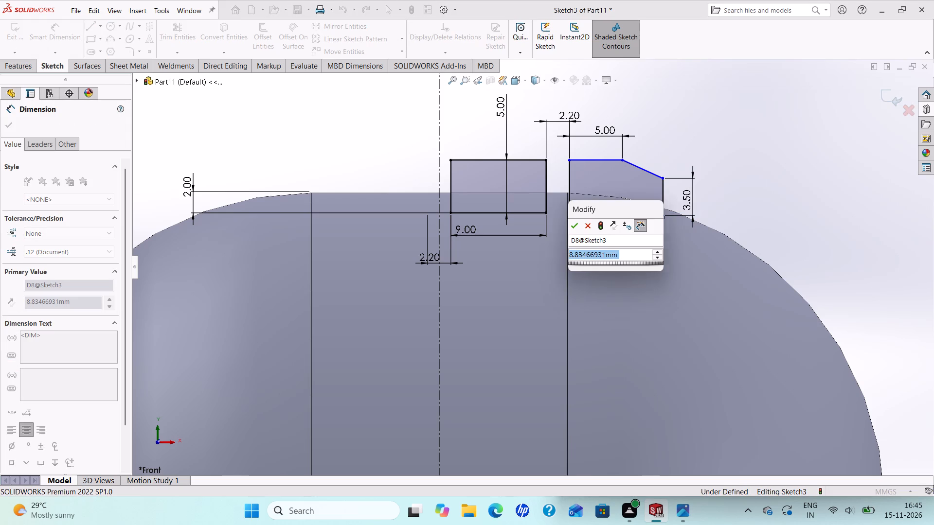
key(9)
key(Return)
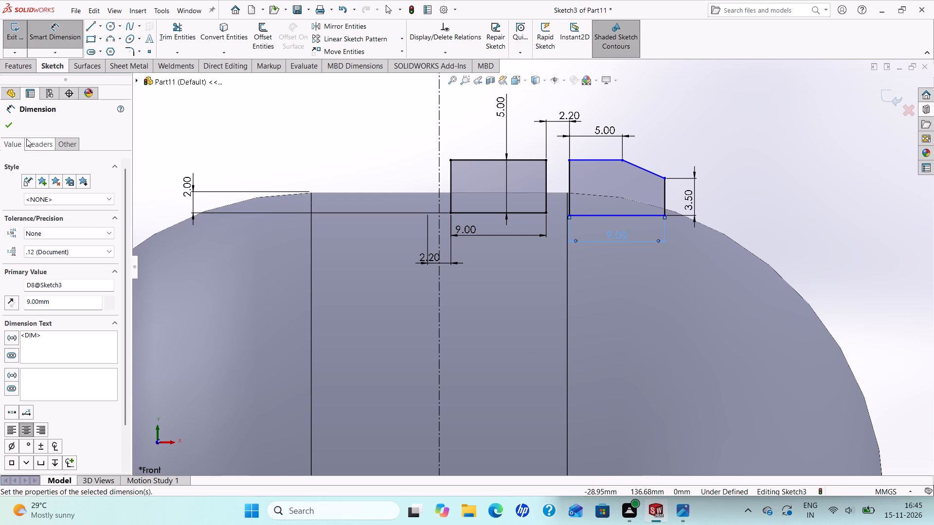
click(11, 130)
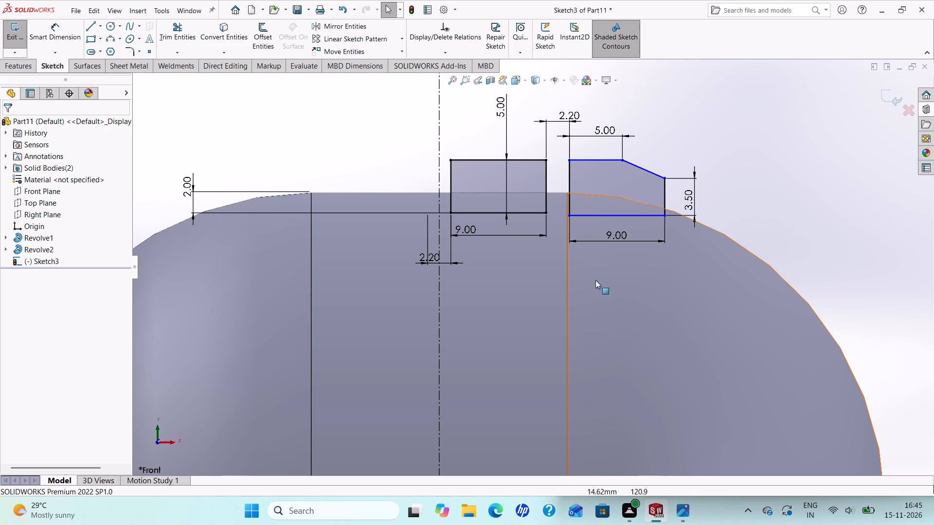
Make the bottom sides of the outer profile and the inner rectangle collinear.
ctrl+click(591, 217)
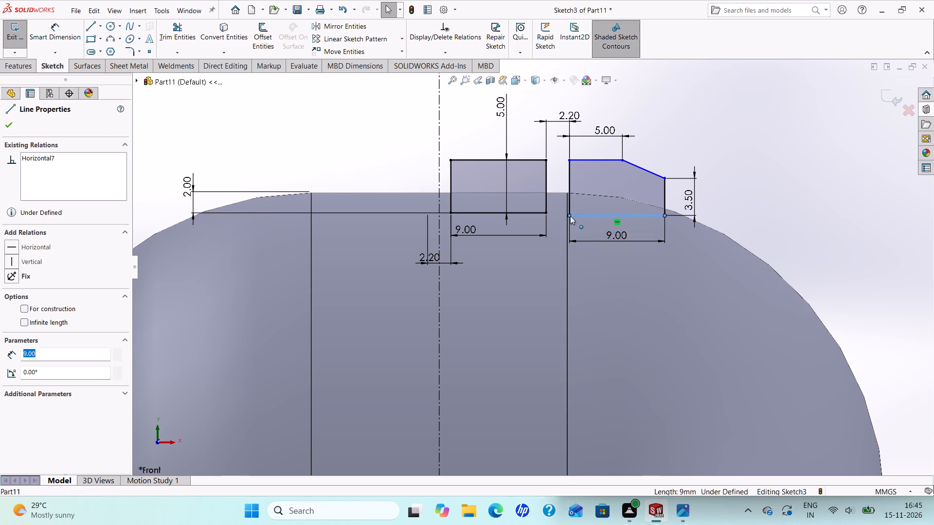
ctrl+click(535, 214)
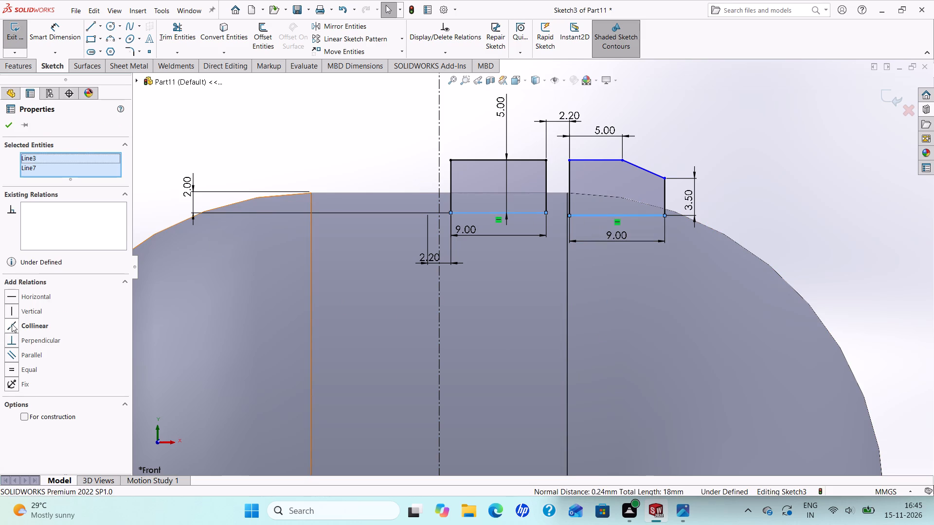
click(12, 324)
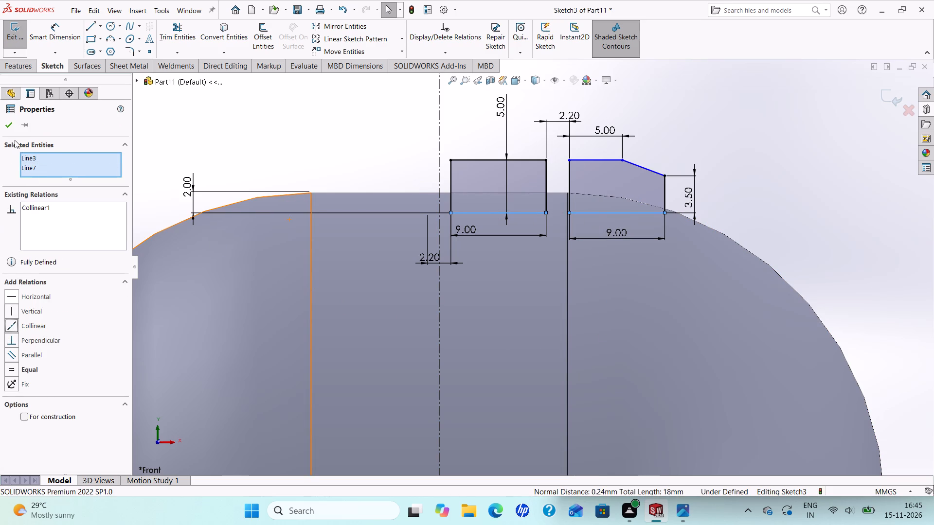
click(12, 129)
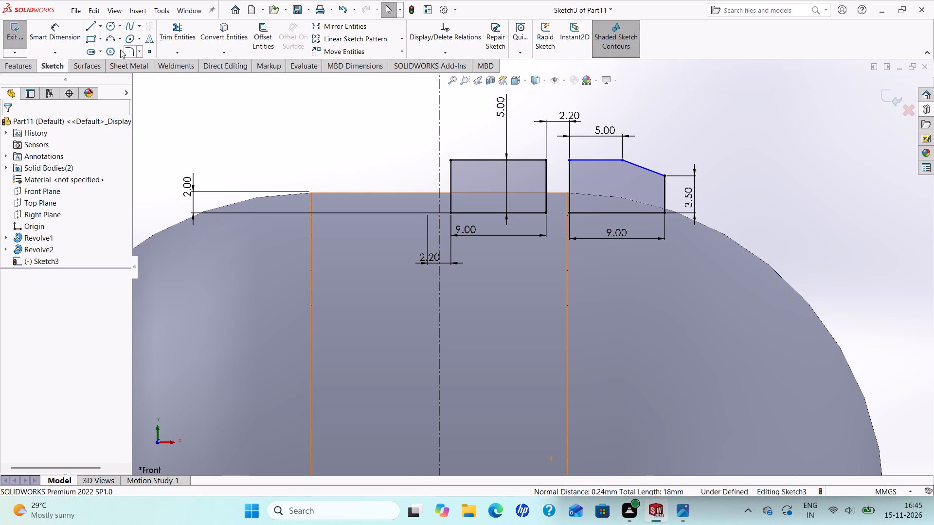
Apply 0.5 mm sketch fillets to the inner rectangle's two top corners and the outer profile's three upper corners.
click(136, 46)
click(142, 66)
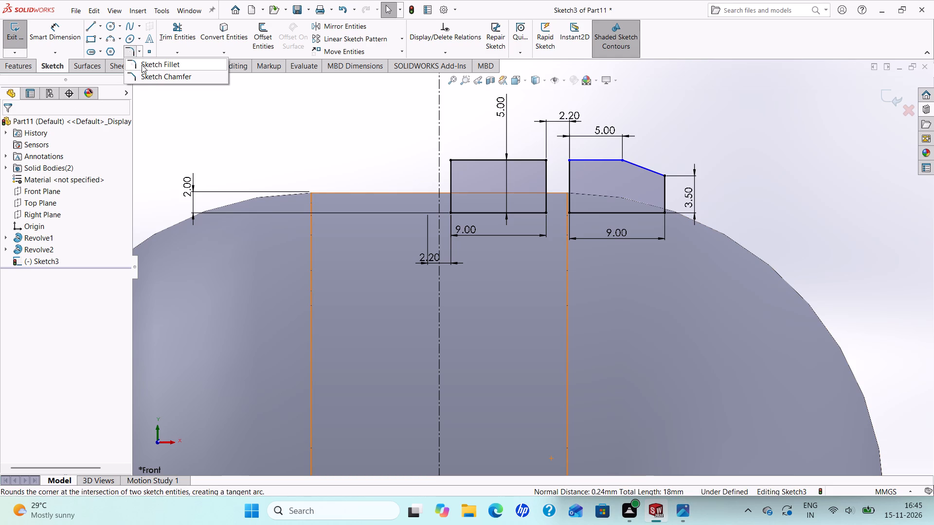
text(0.5)
key(Return)
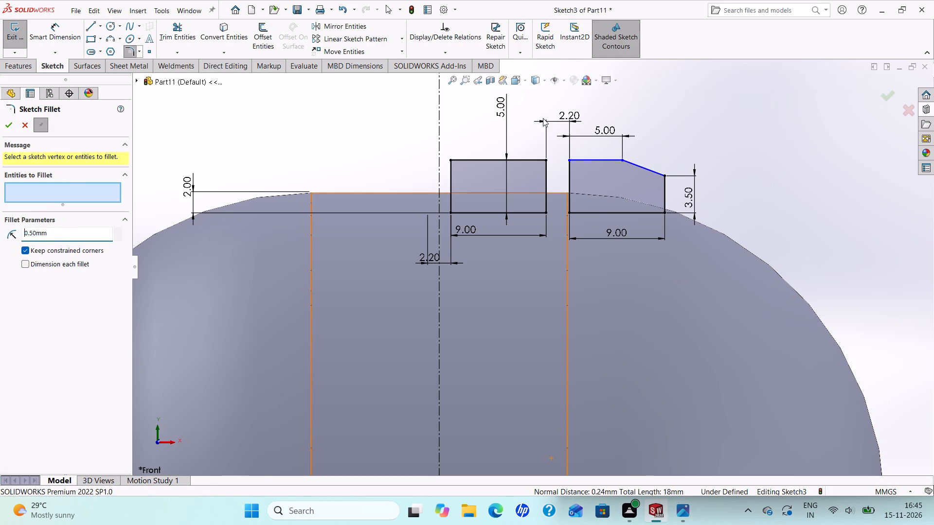
click(453, 160)
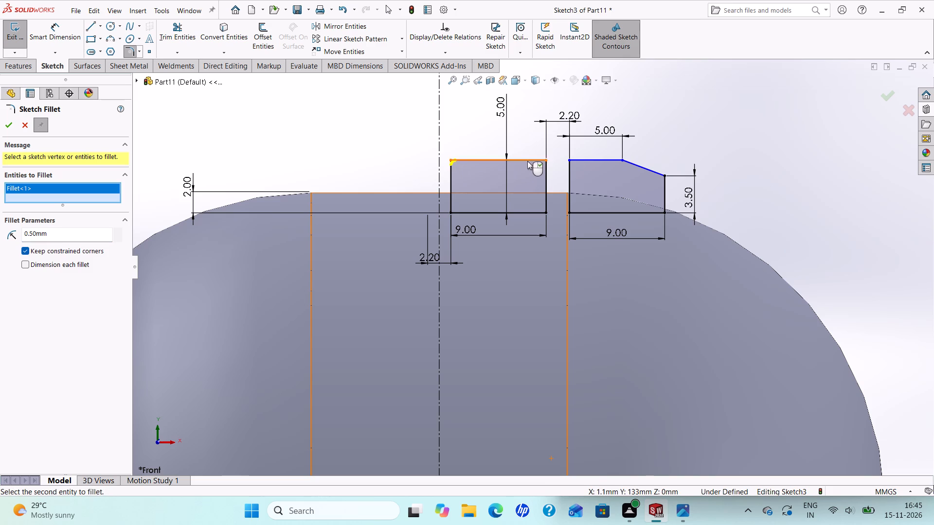
click(546, 159)
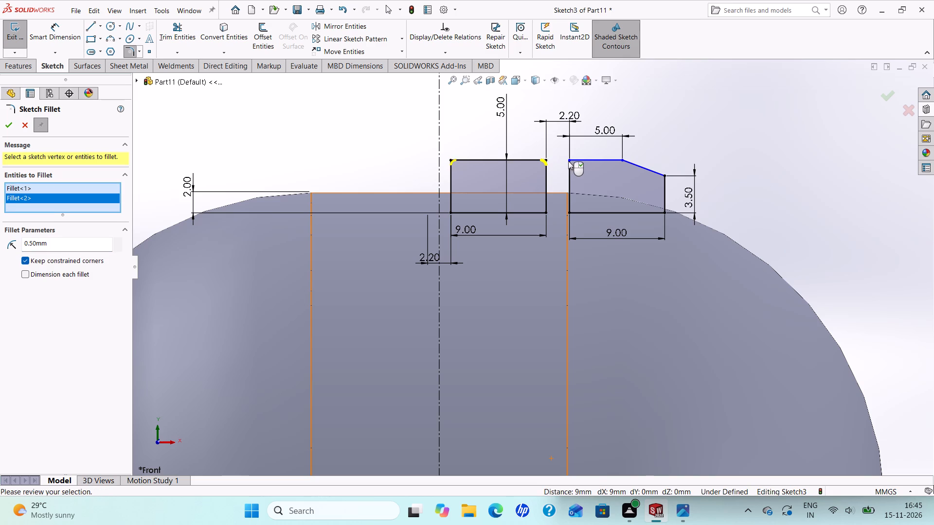
click(568, 161)
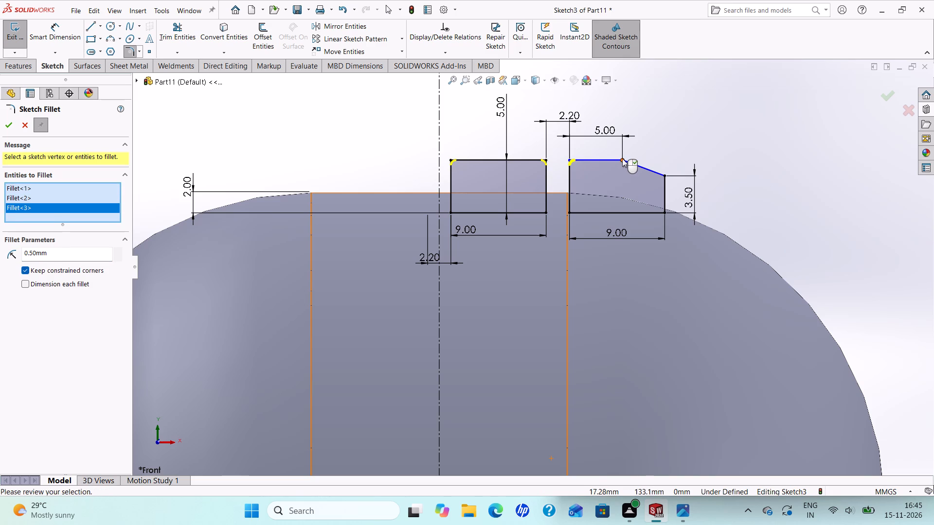
click(622, 158)
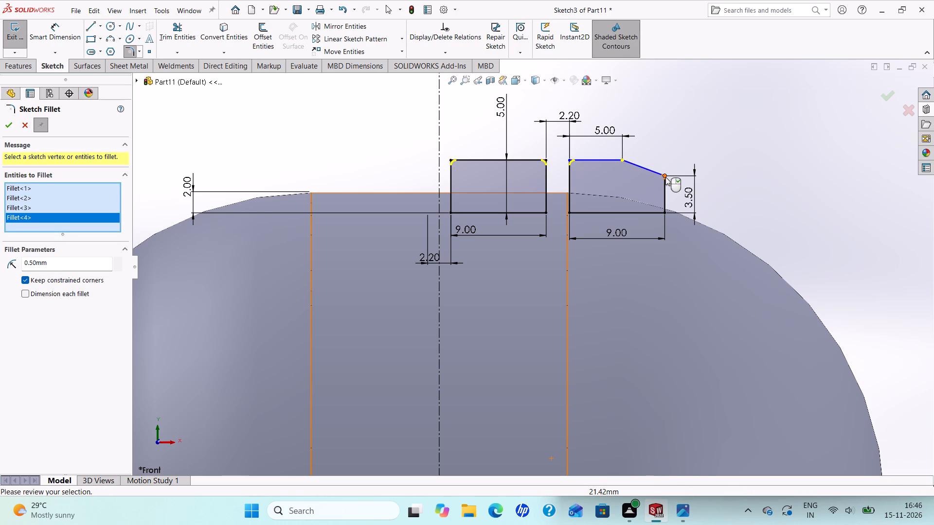
click(665, 177)
click(13, 123)
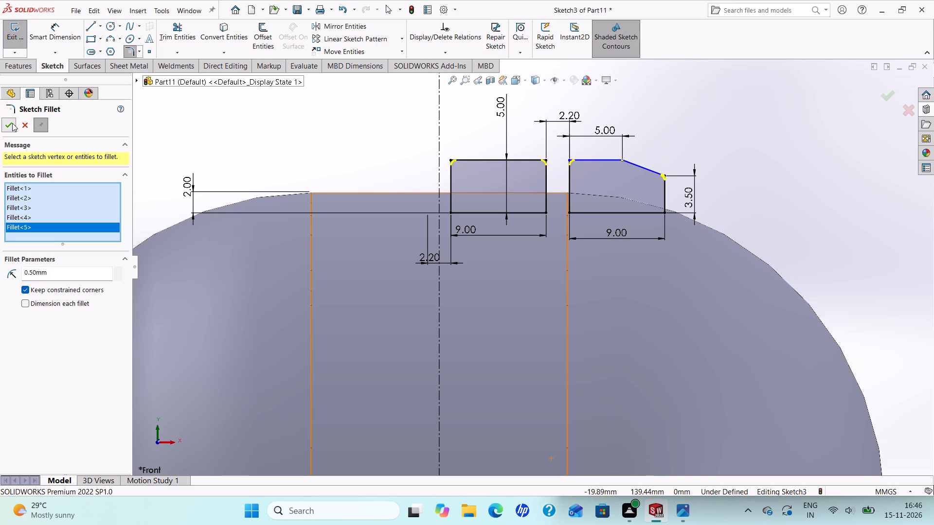
click(11, 124)
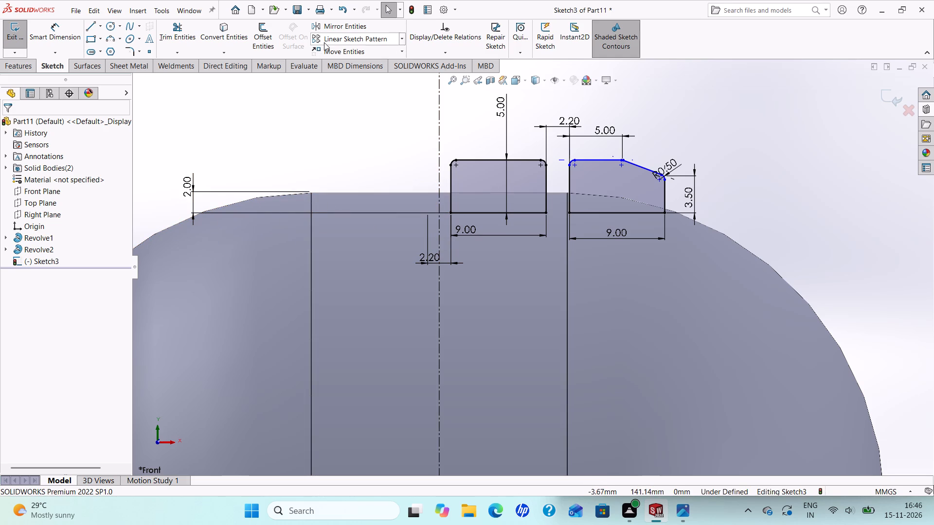
Mirror both filleted tread profiles about the vertical centerline, keeping the originals.
click(352, 23)
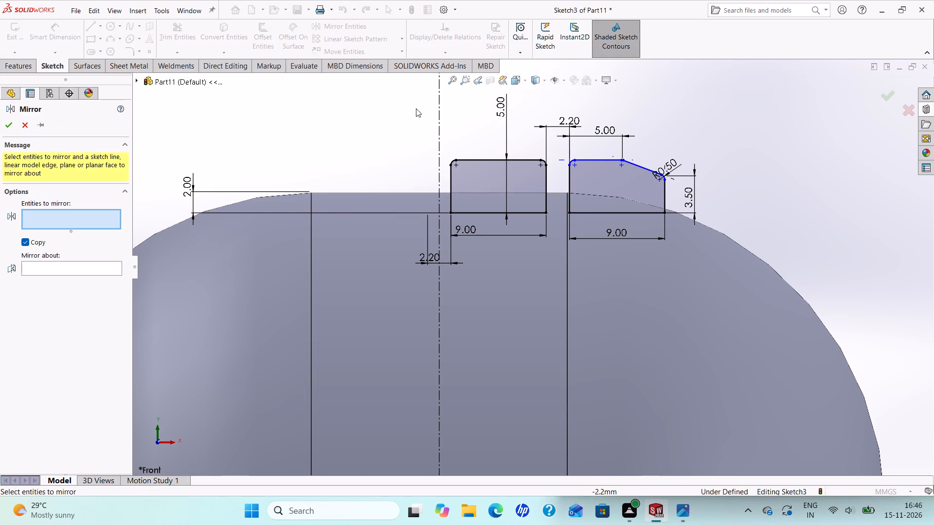
drag(409, 117, 687, 236)
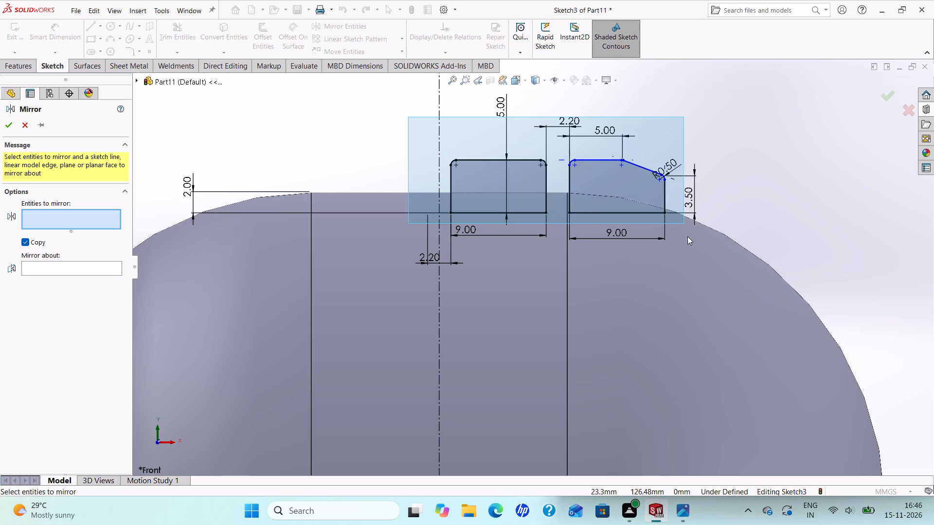
drag(687, 236, 688, 238)
scroll(537, 284, up, 3)
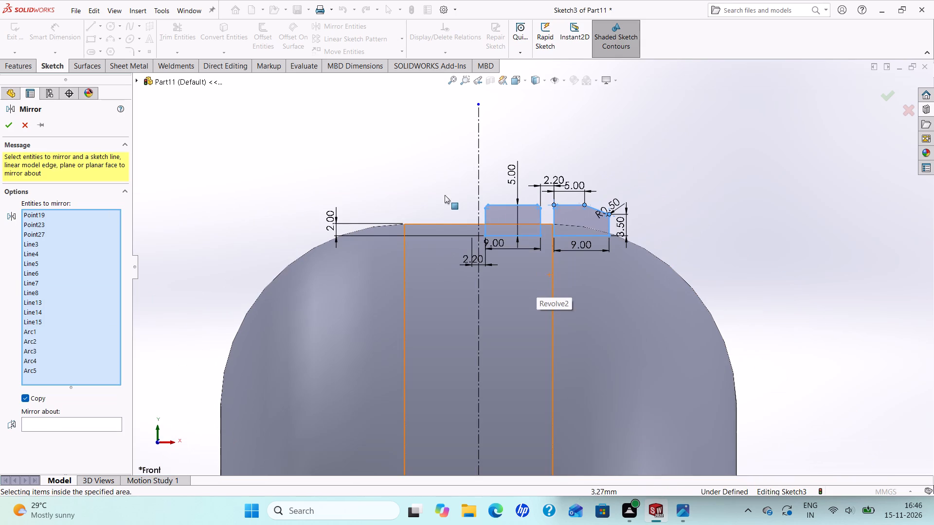
click(75, 427)
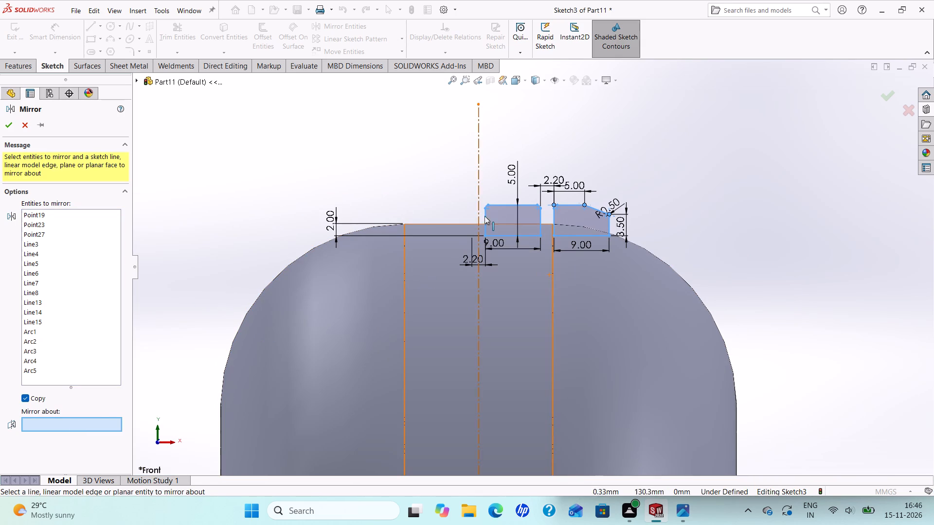
click(476, 158)
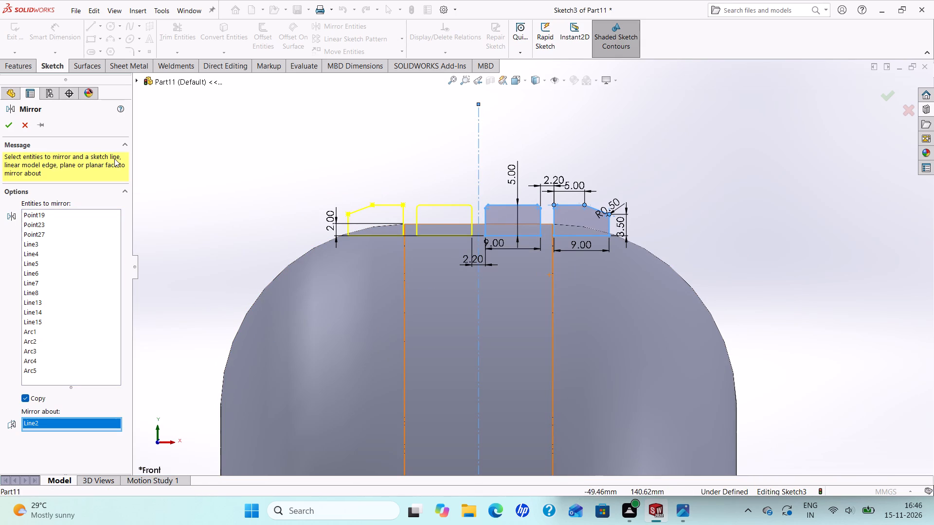
click(8, 123)
Revolve the four tread profiles about the horizontal centerline by 2° in each of two directions, merging the result.
scroll(264, 195, up, 2)
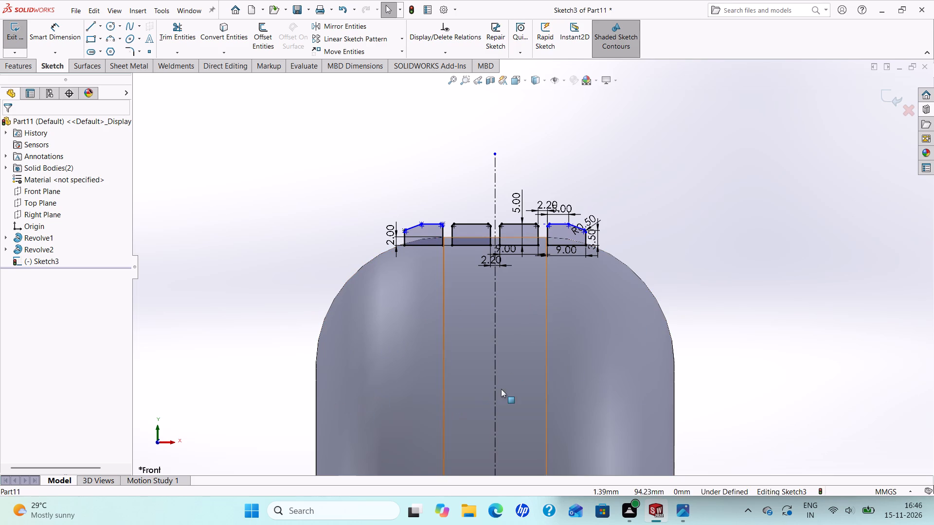
scroll(498, 353, up, 4)
scroll(547, 390, up, 3)
scroll(562, 384, down, 1)
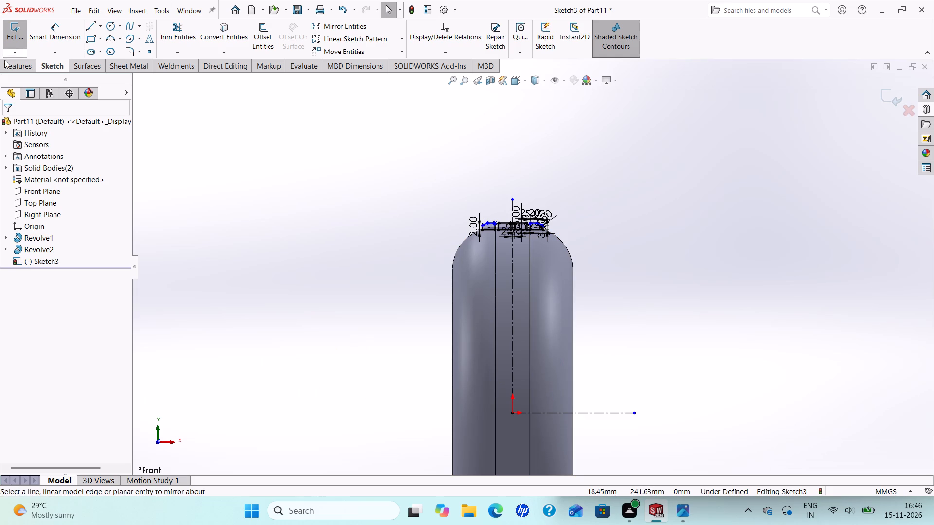
click(15, 69)
click(55, 35)
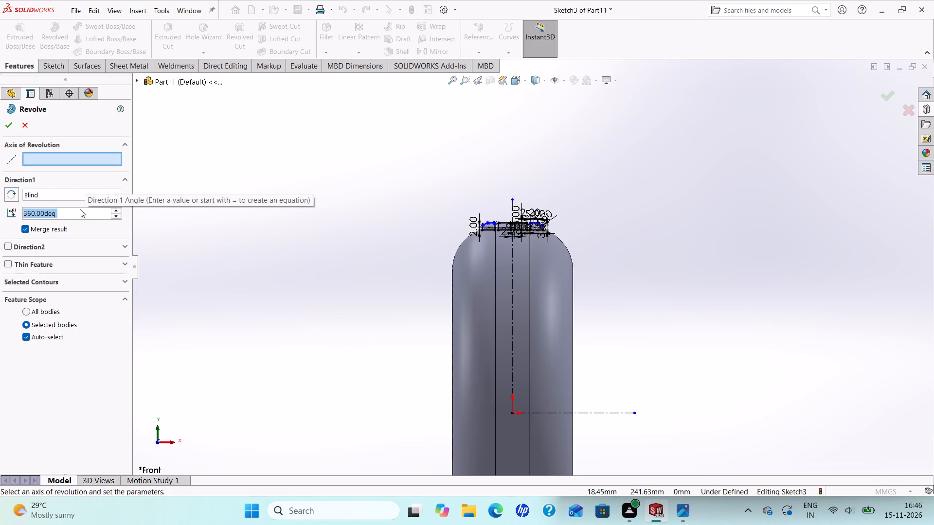
key(2)
key(Return)
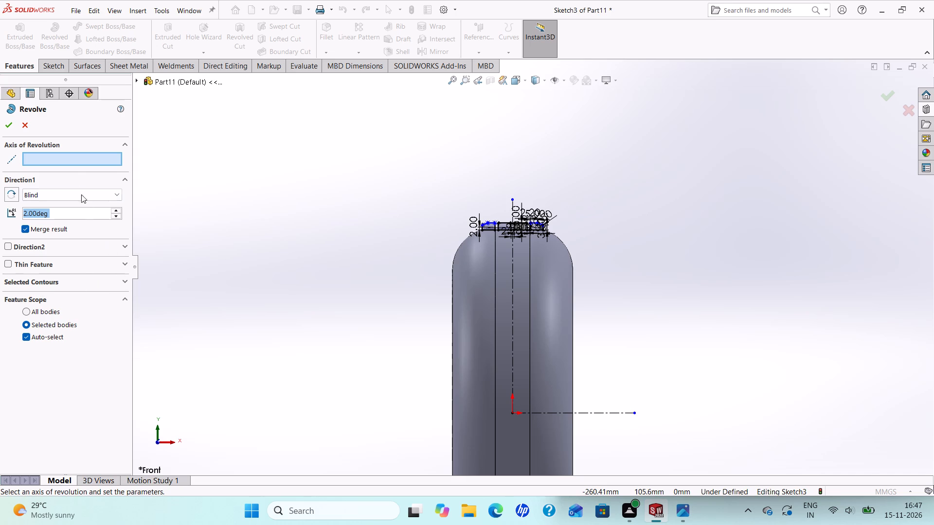
click(64, 159)
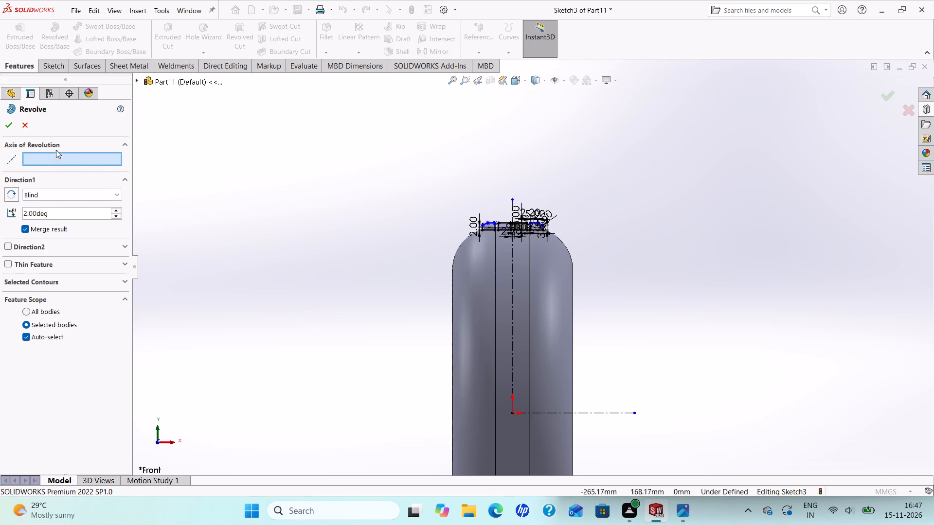
click(55, 158)
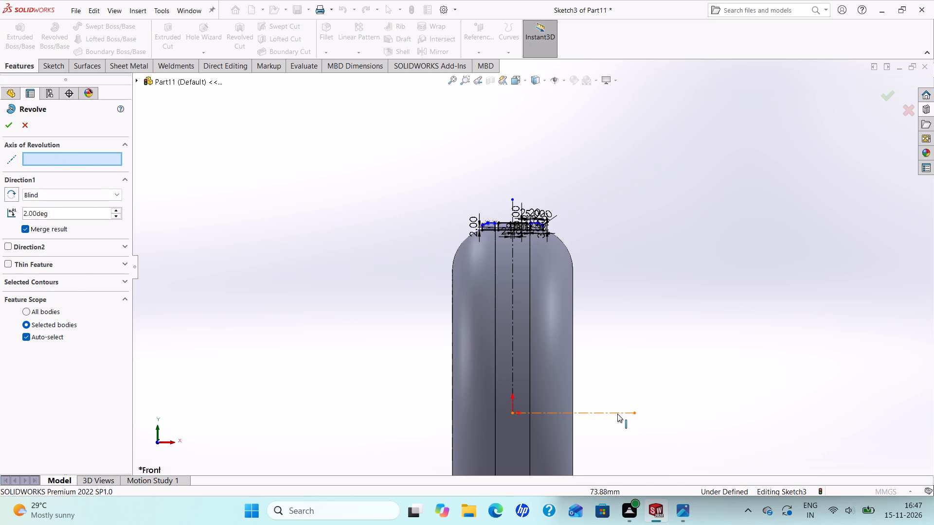
click(615, 414)
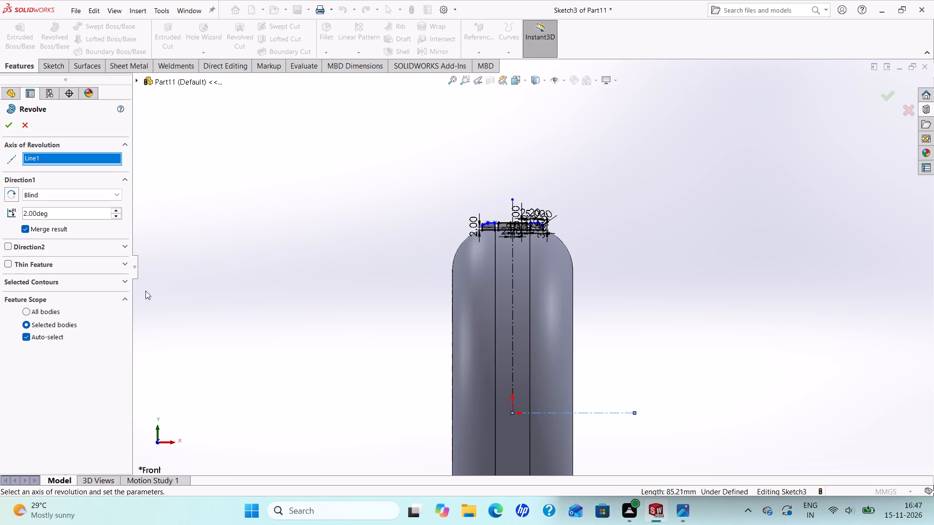
click(124, 283)
click(33, 303)
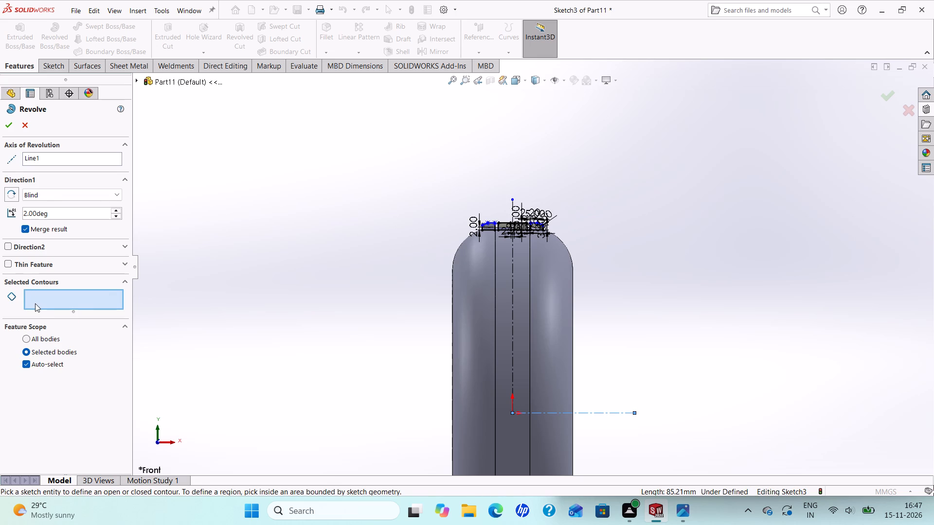
click(37, 301)
scroll(485, 236, down, 6)
scroll(547, 220, down, 2)
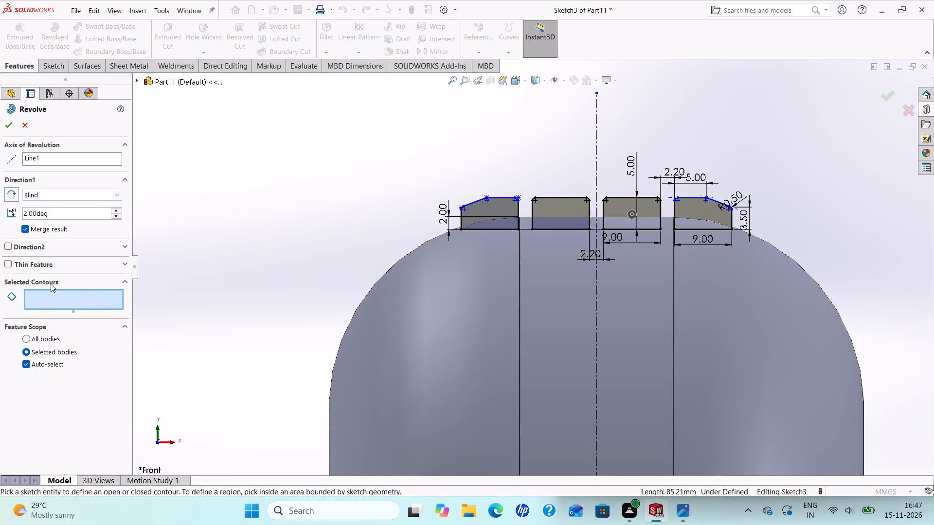
click(7, 244)
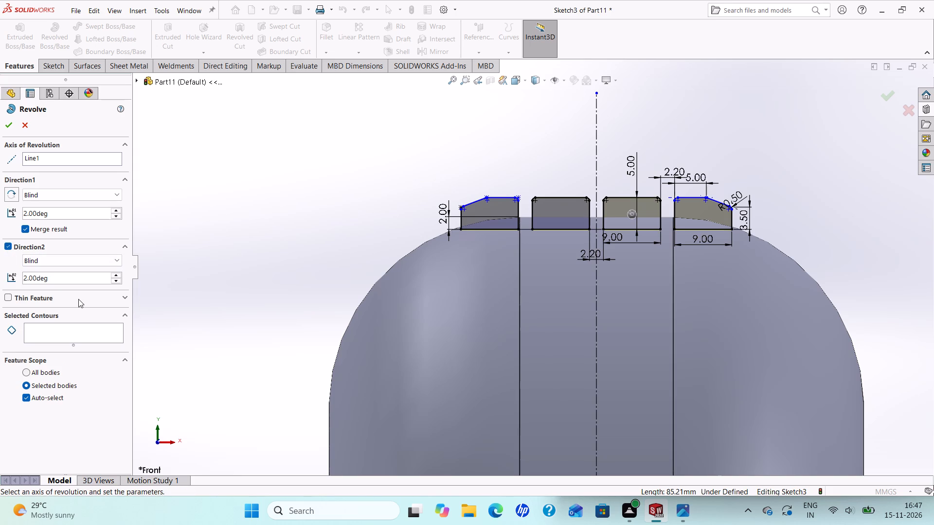
scroll(78, 299, up, 2)
scroll(193, 320, up, 2)
scroll(282, 305, up, 3)
scroll(651, 430, up, 3)
scroll(651, 424, down, 1)
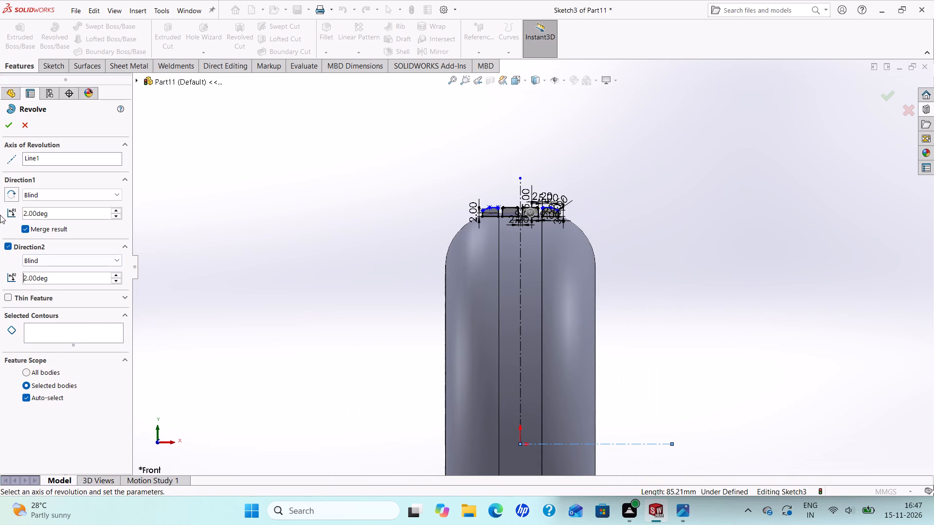
click(7, 131)
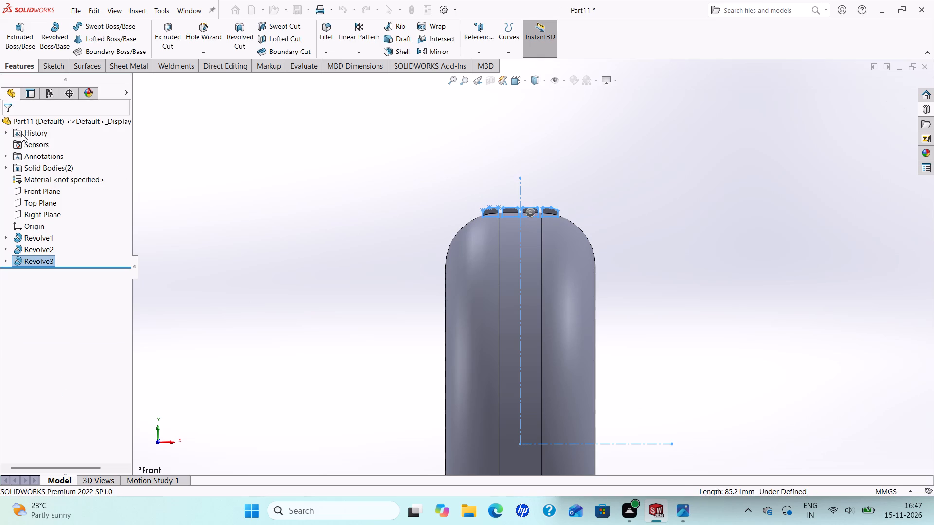
Circular-pattern the revolved tread blocks around the tire's circular side edge with 53 equally spaced instances over 360°.
scroll(377, 315, up, 4)
scroll(464, 340, down, 1)
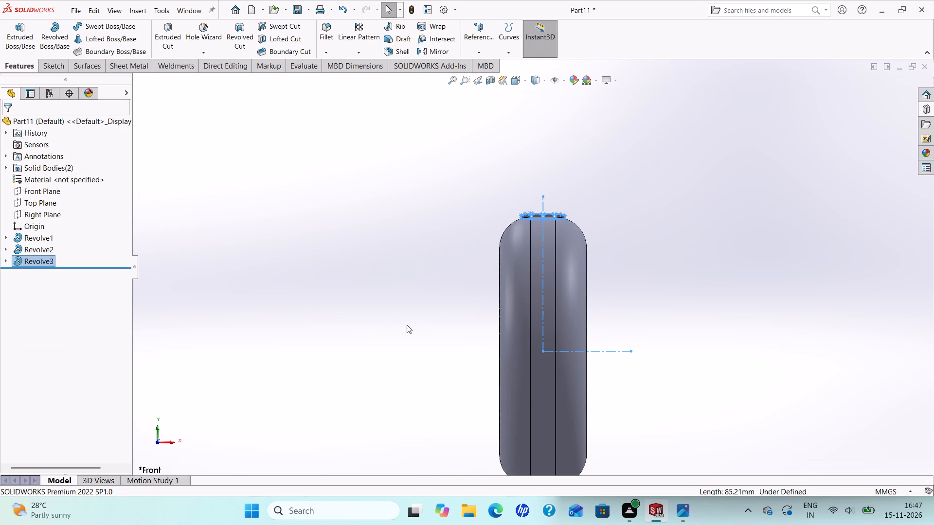
key(Escape)
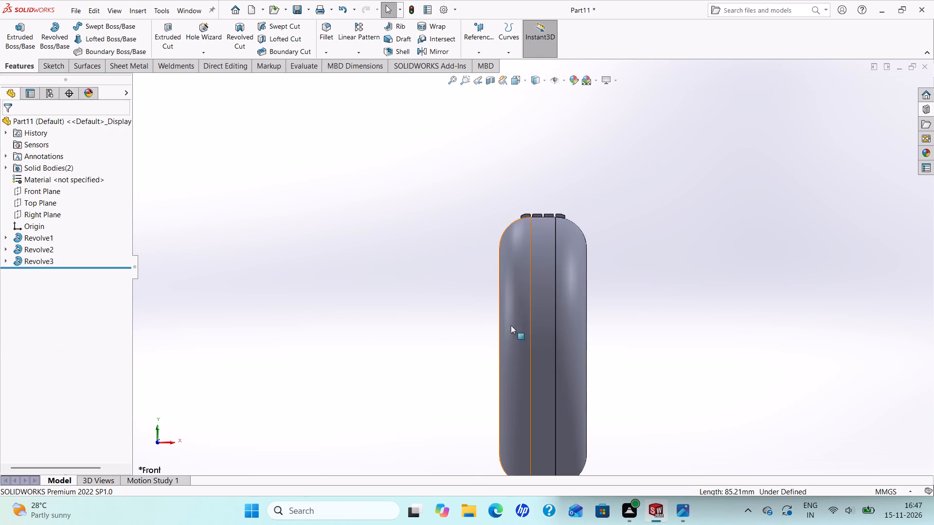
middle_drag(526, 315, 510, 418)
scroll(571, 312, down, 2)
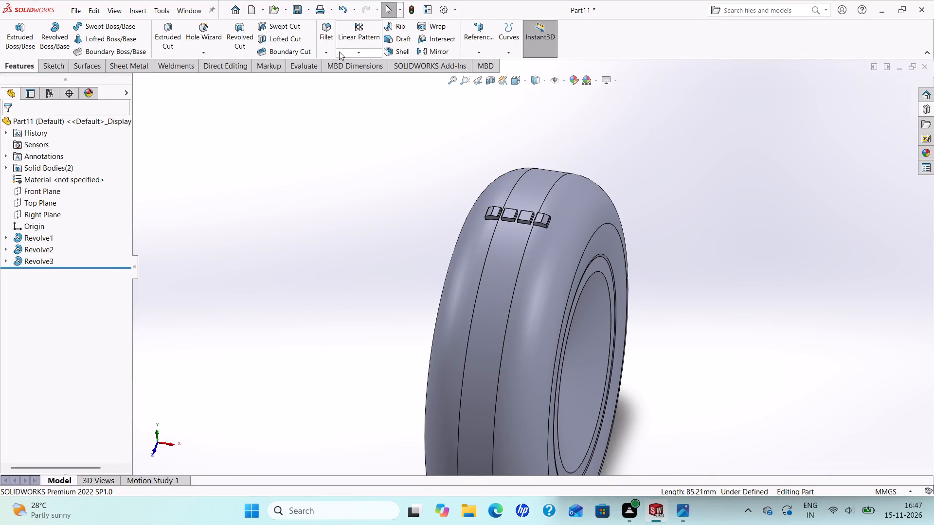
click(354, 55)
click(359, 76)
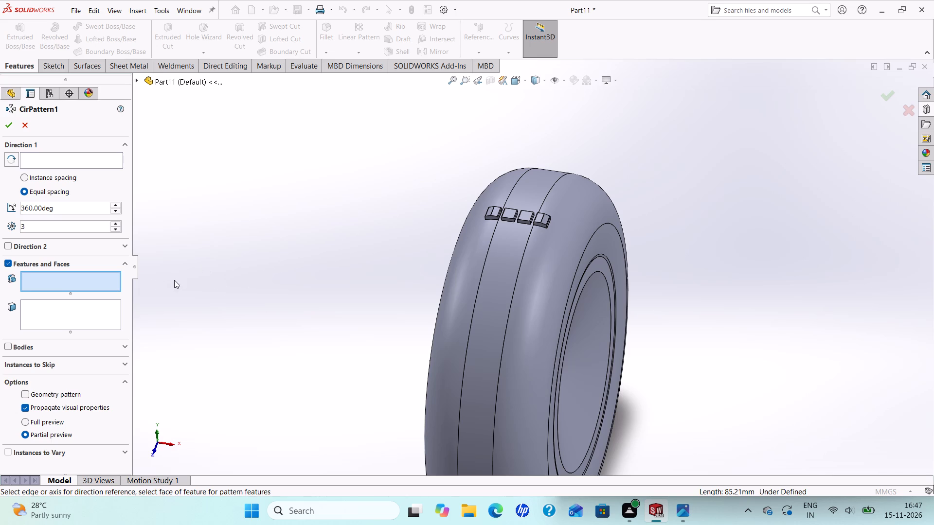
click(74, 167)
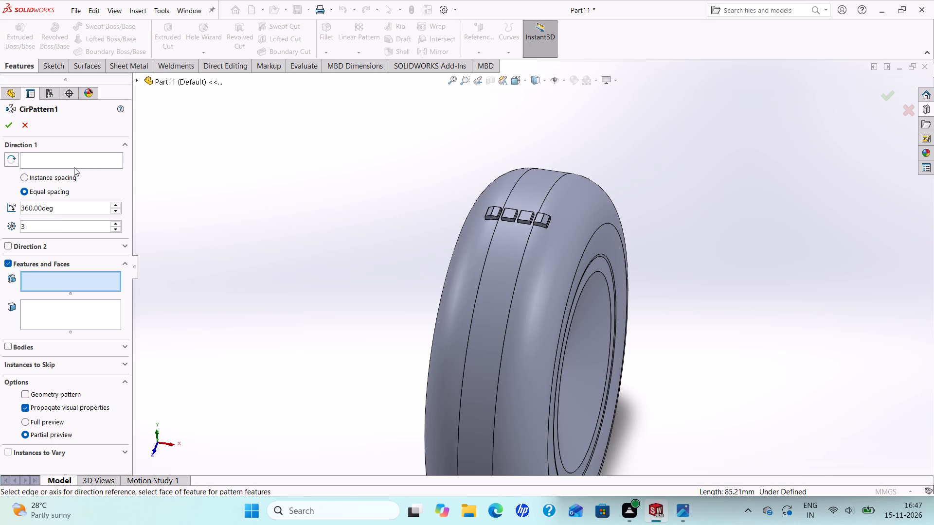
click(72, 160)
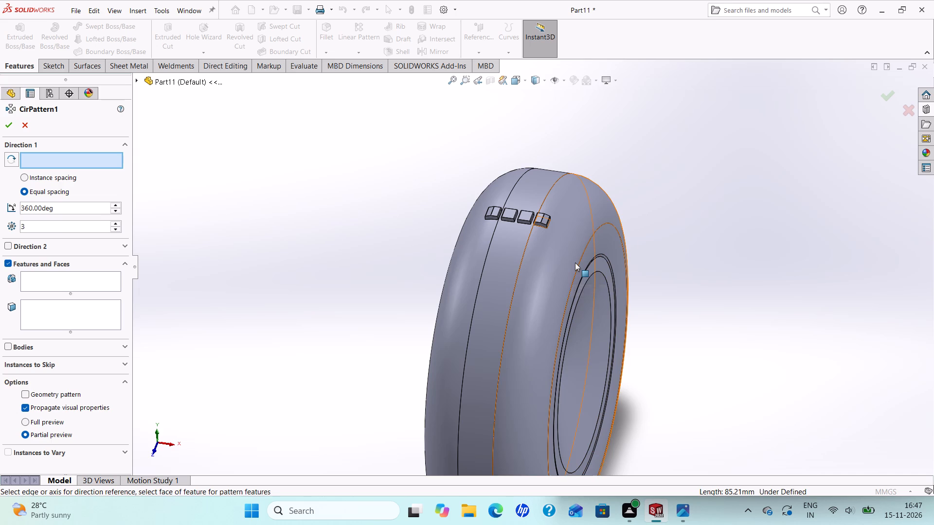
click(577, 266)
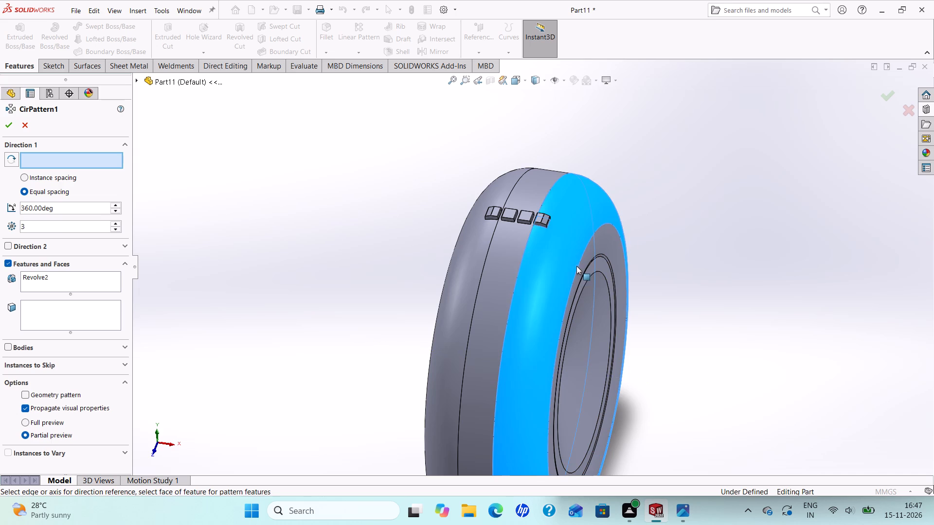
scroll(576, 266, up, 1)
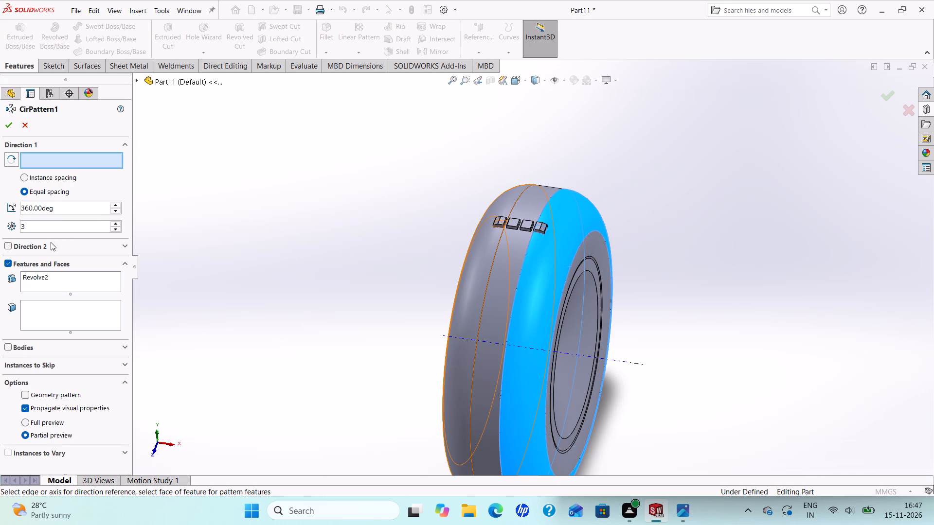
right_click(43, 278)
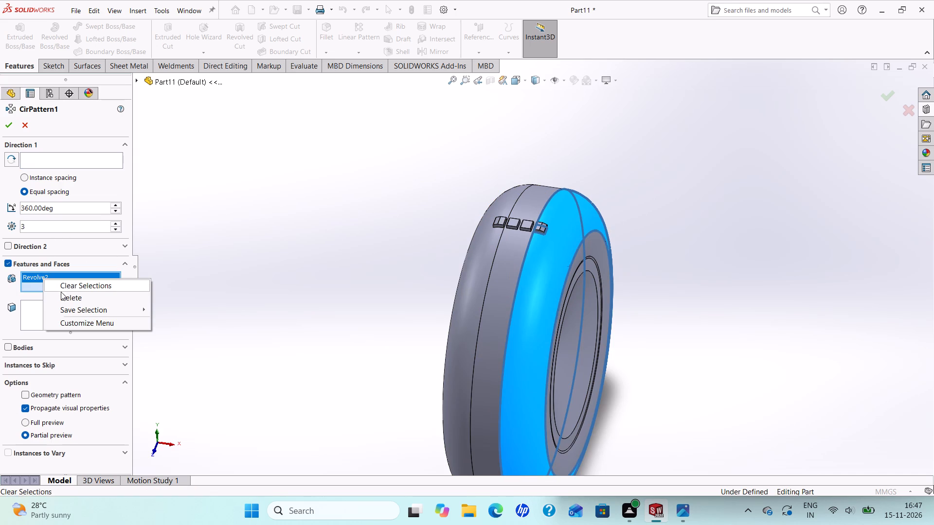
click(65, 300)
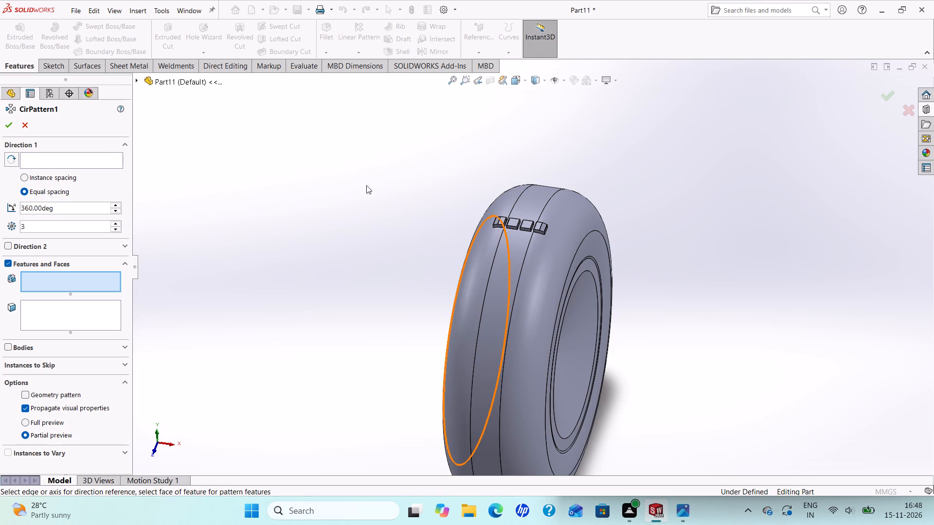
click(136, 82)
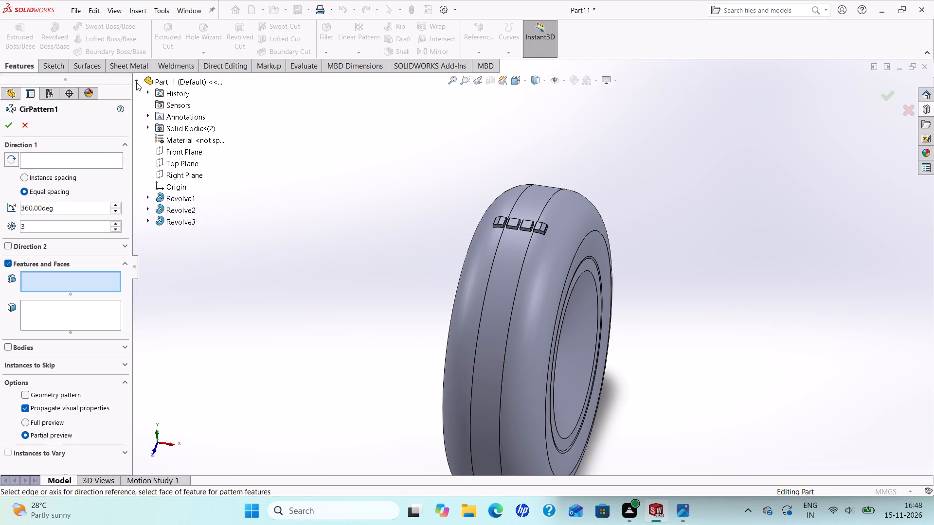
click(179, 222)
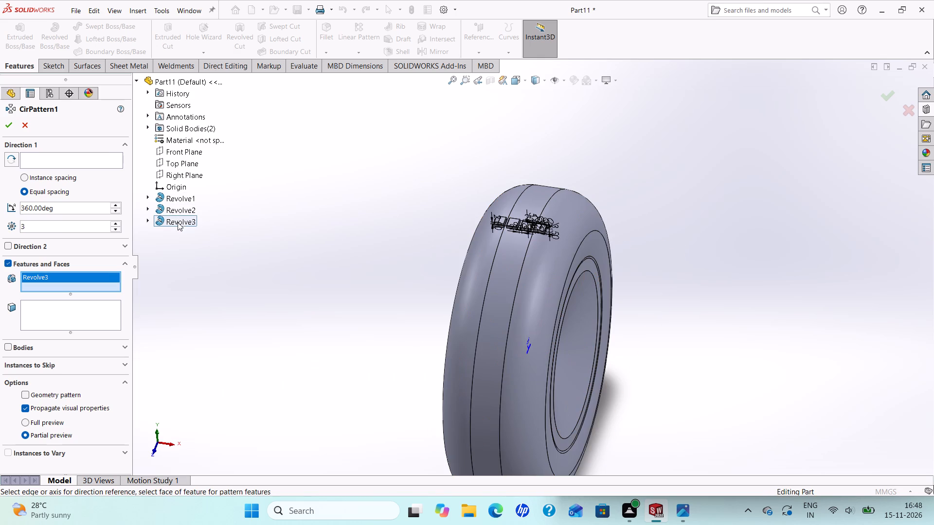
click(67, 160)
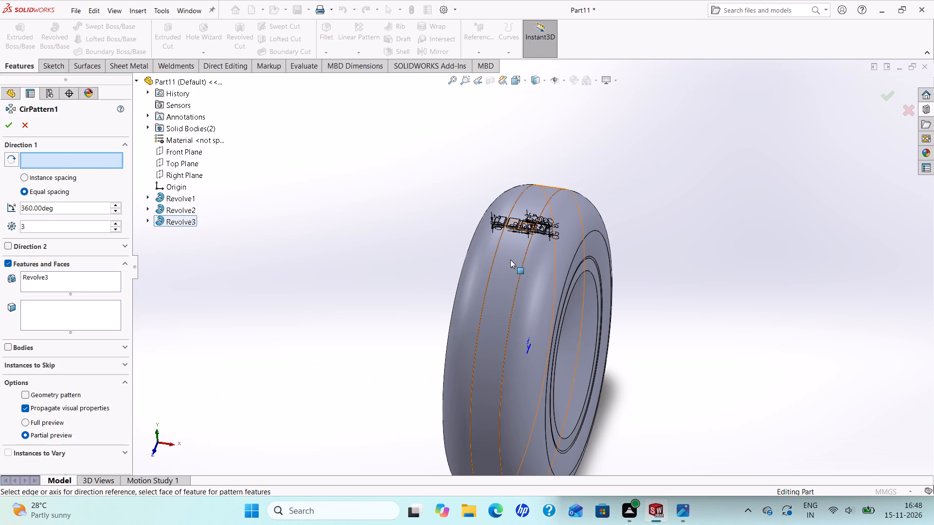
click(579, 246)
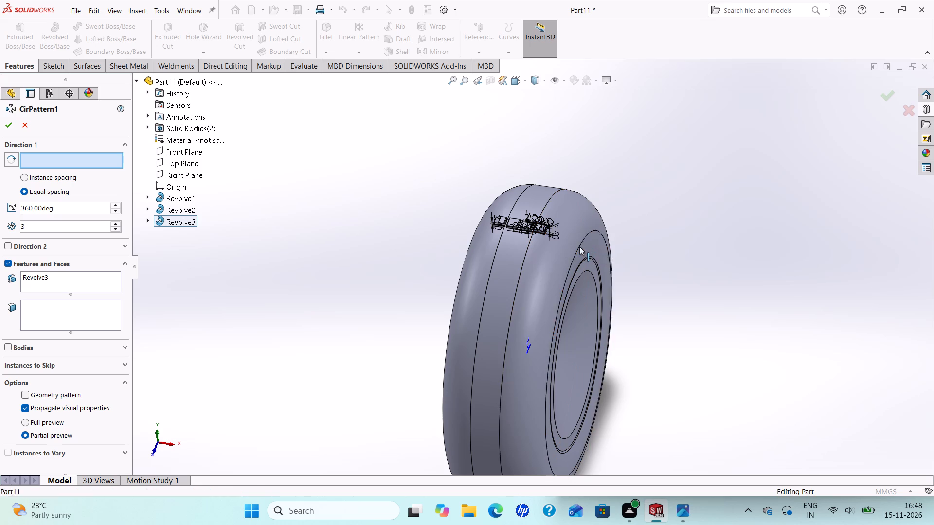
scroll(570, 246, up, 2)
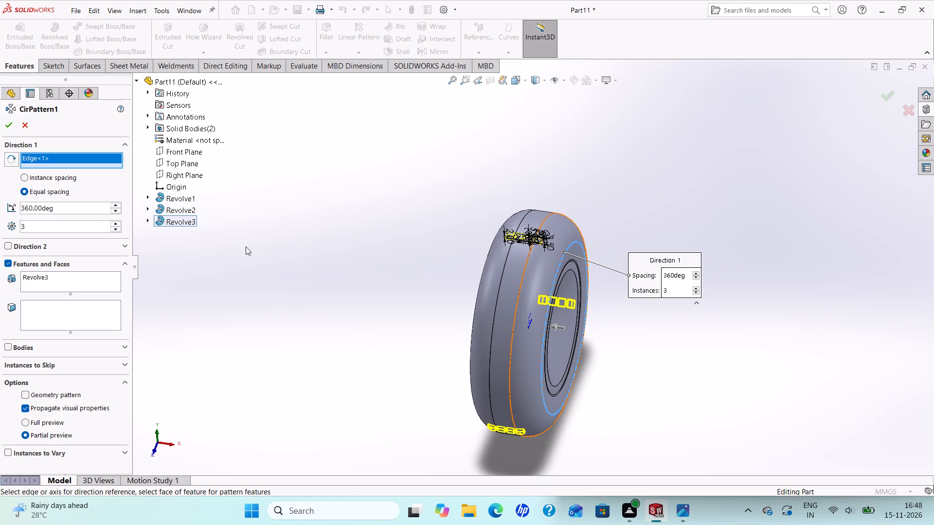
drag(26, 227, 0, 238)
text(53)
key(Return)
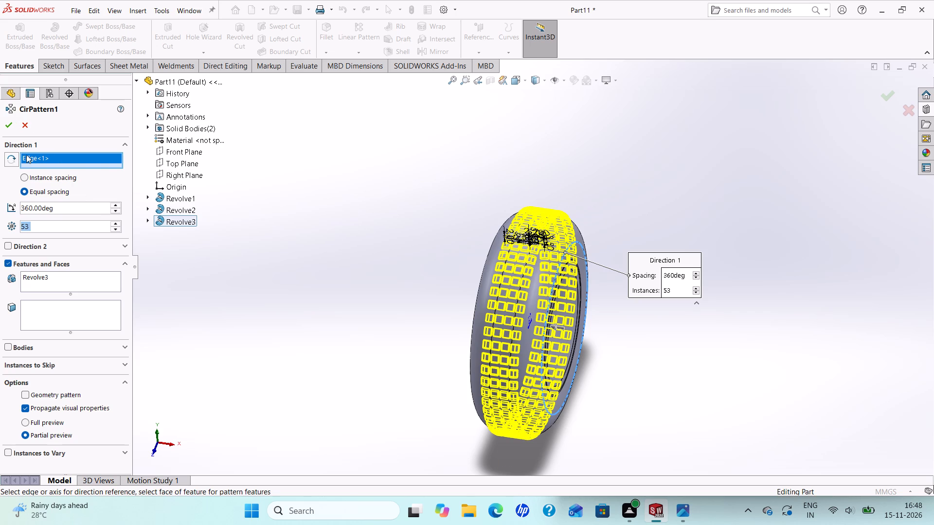
click(5, 125)
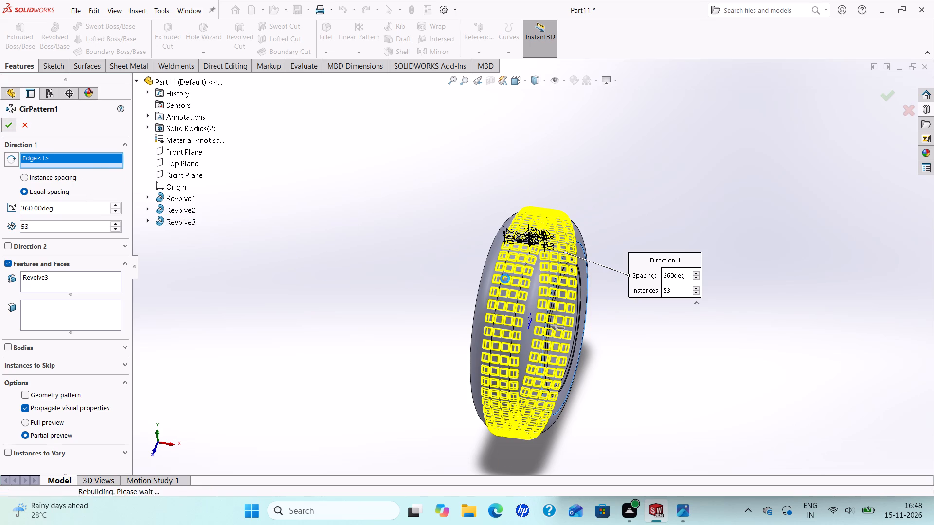
Examine the patterned tread blocks around the tire from several angles.
middle_drag(490, 315, 503, 317)
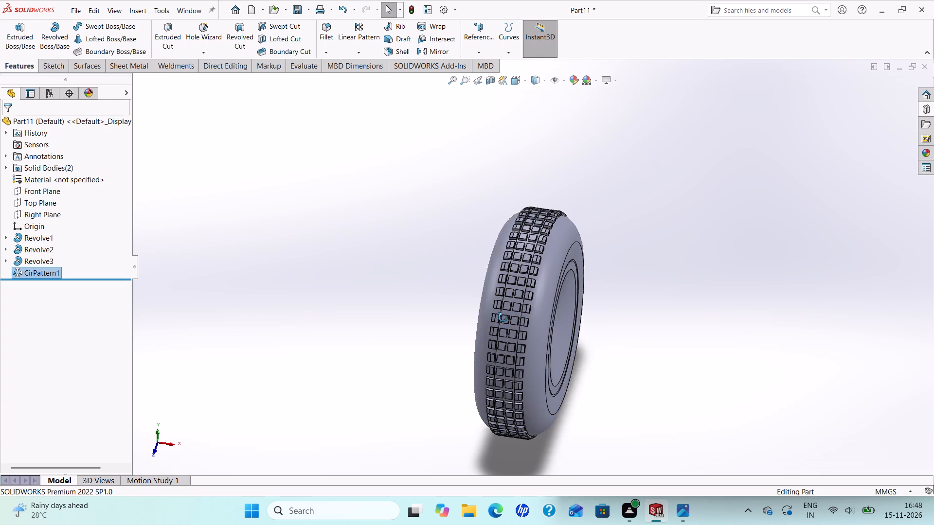
middle_drag(503, 317, 513, 305)
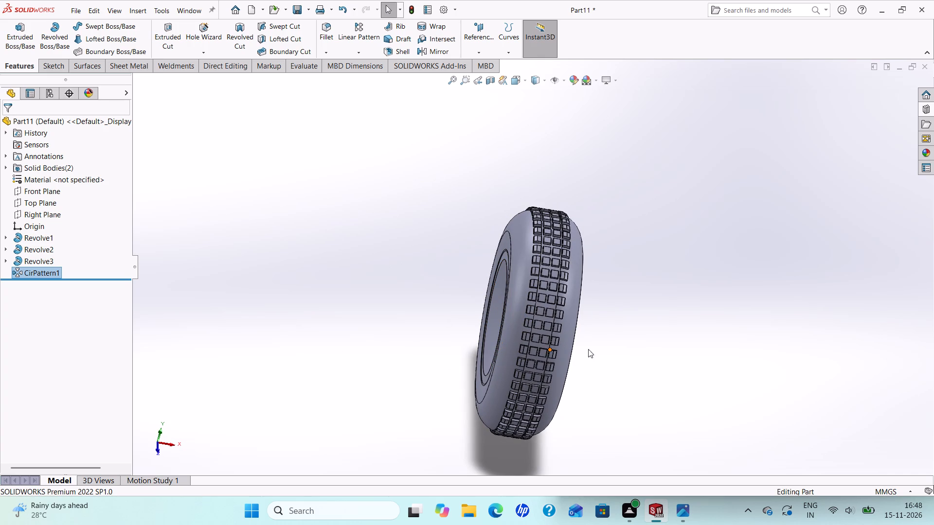
scroll(556, 322, down, 2)
middle_drag(554, 317, 539, 294)
scroll(553, 317, up, 3)
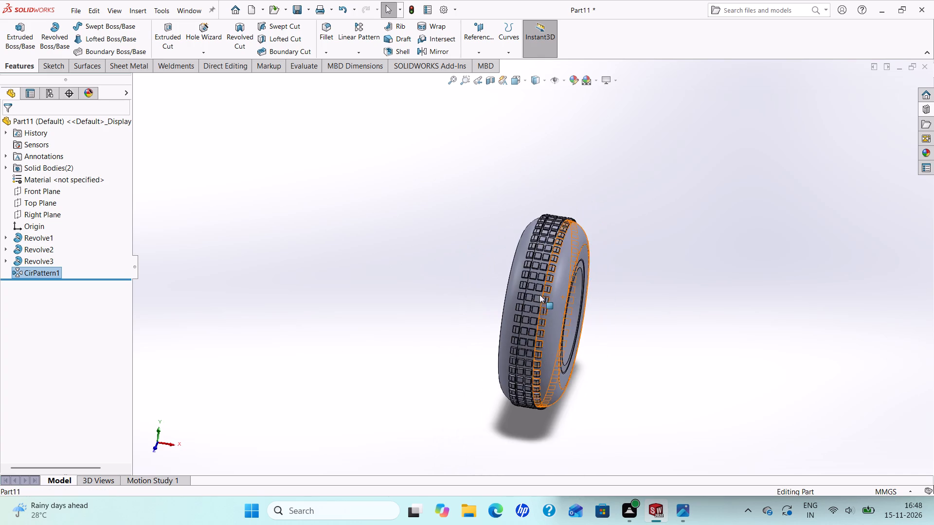
scroll(539, 295, up, 1)
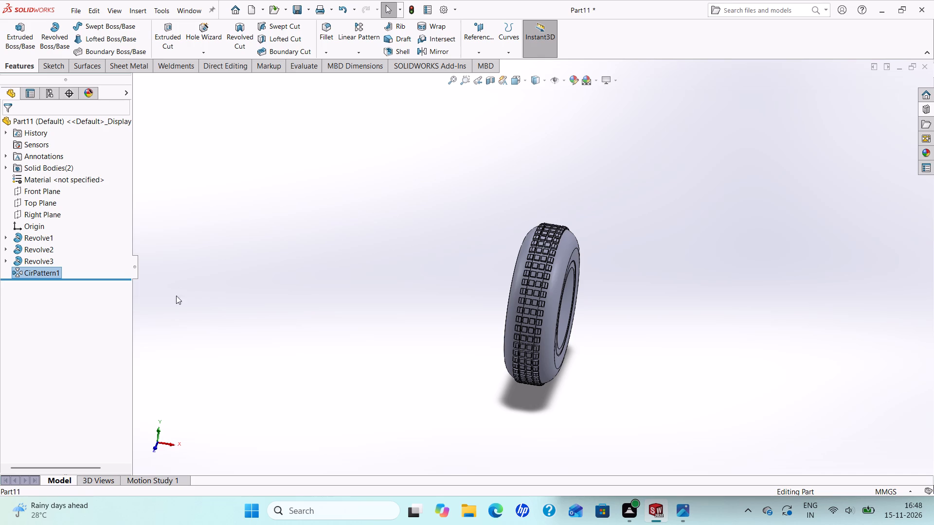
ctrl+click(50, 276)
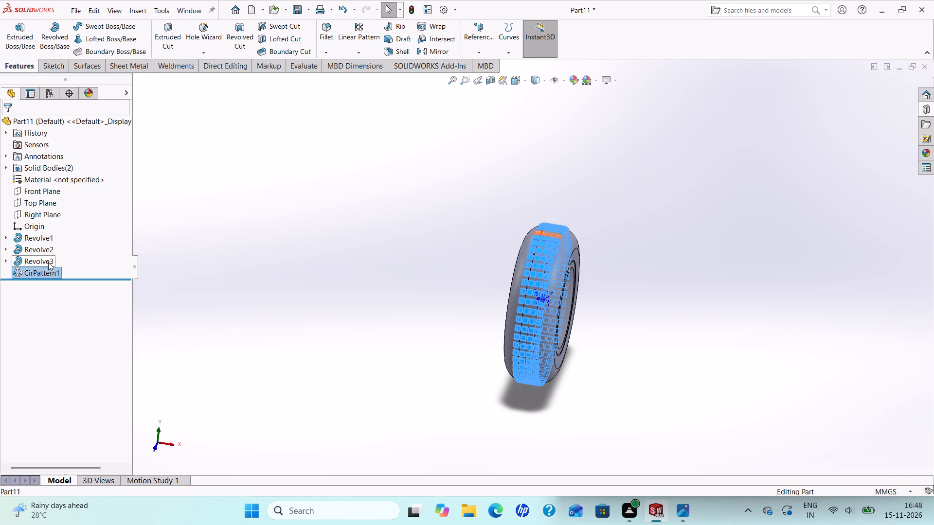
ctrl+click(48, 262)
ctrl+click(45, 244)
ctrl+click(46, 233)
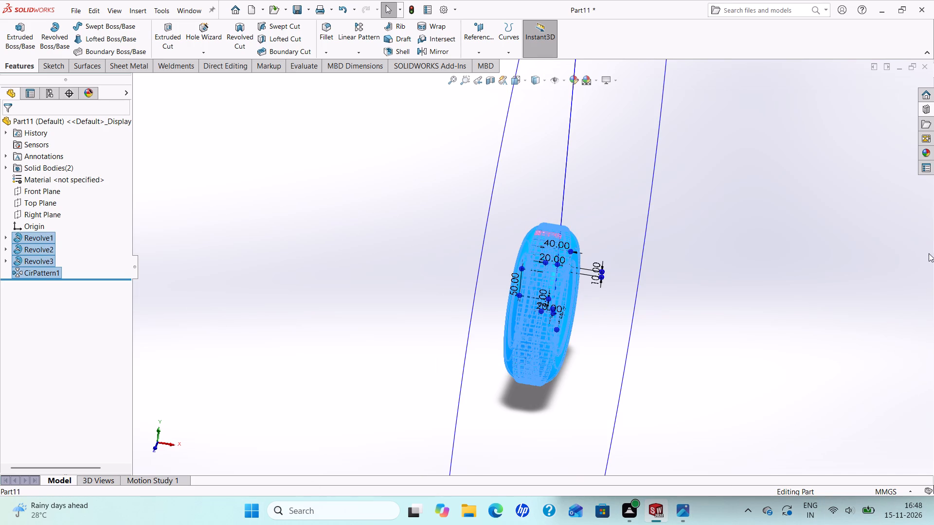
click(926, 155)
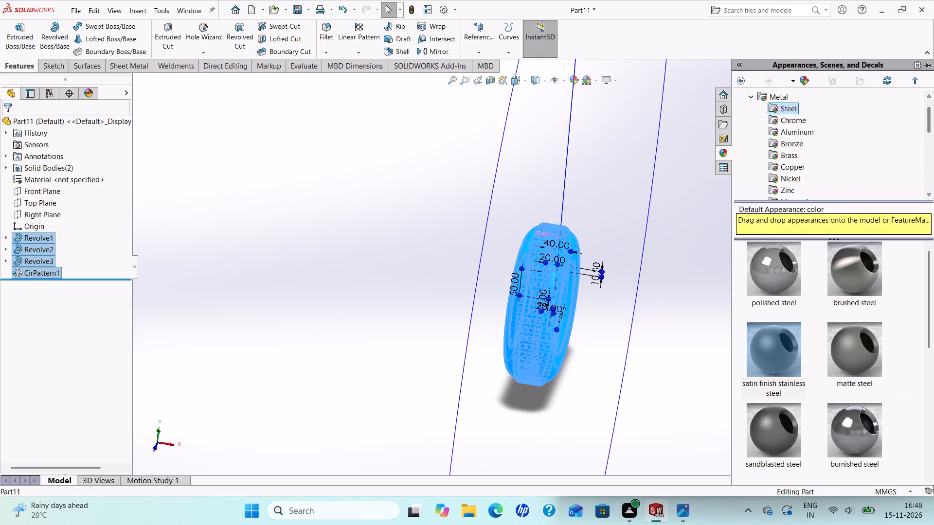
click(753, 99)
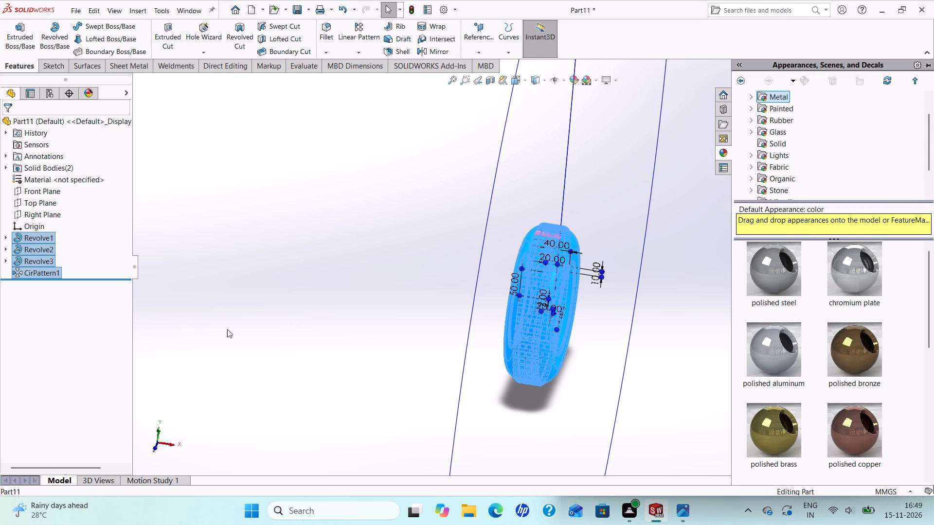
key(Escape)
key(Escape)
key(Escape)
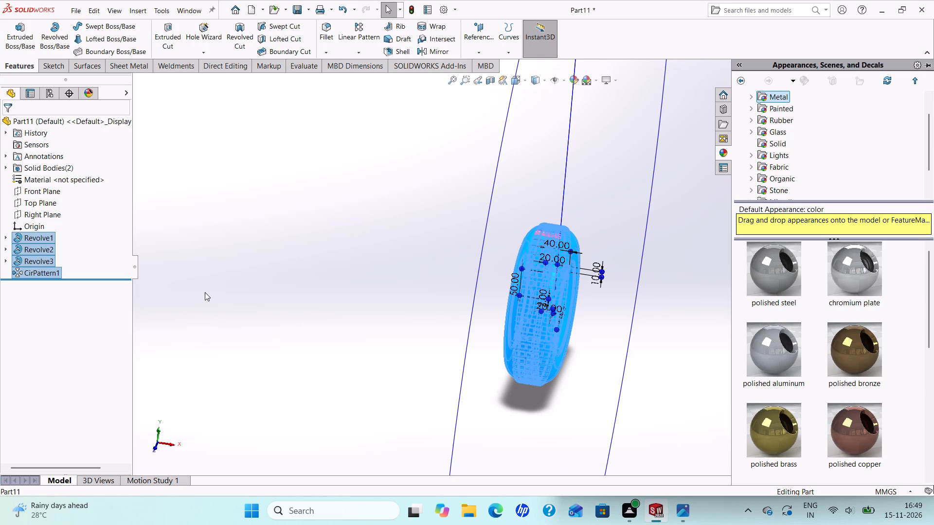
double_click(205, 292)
Apply the polished aluminum appearance to the wheel rim's inner face.
scroll(490, 354, down, 3)
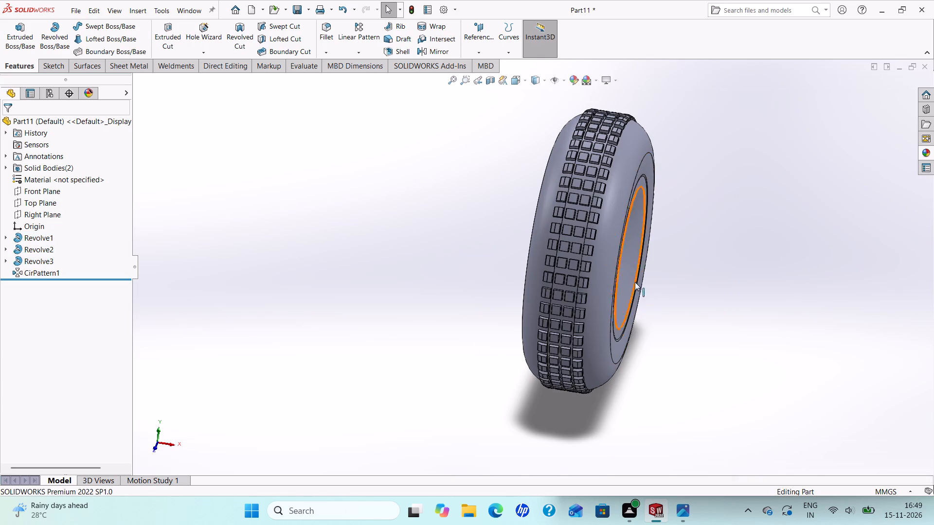
click(630, 278)
scroll(627, 278, up, 3)
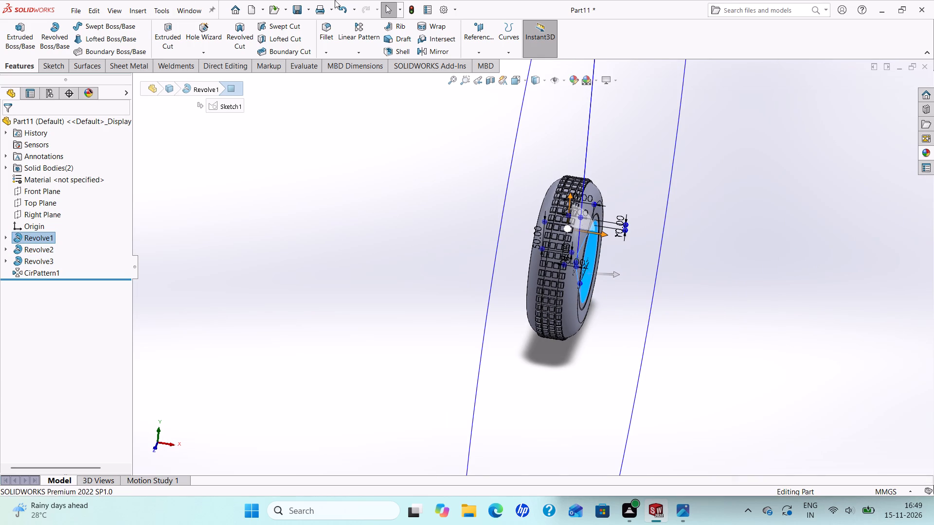
click(925, 153)
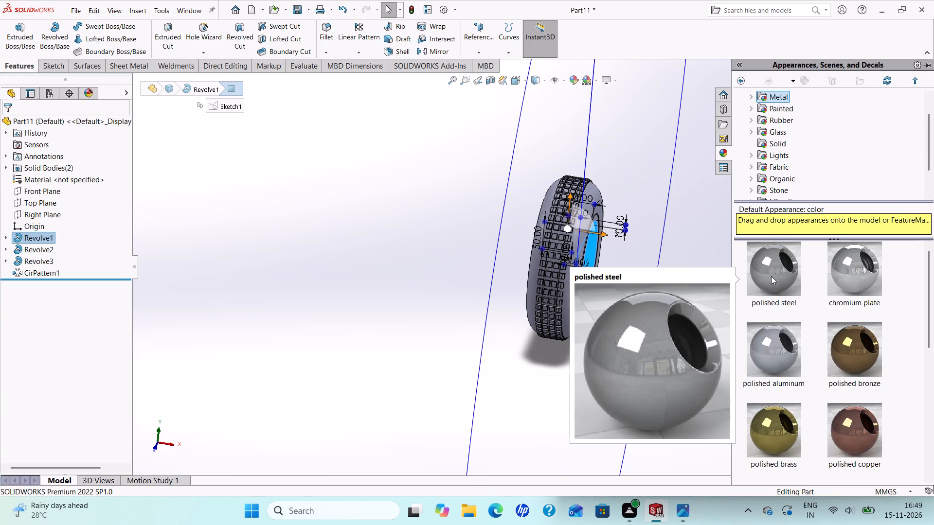
double_click(770, 350)
scroll(595, 281, down, 3)
middle_click(561, 254)
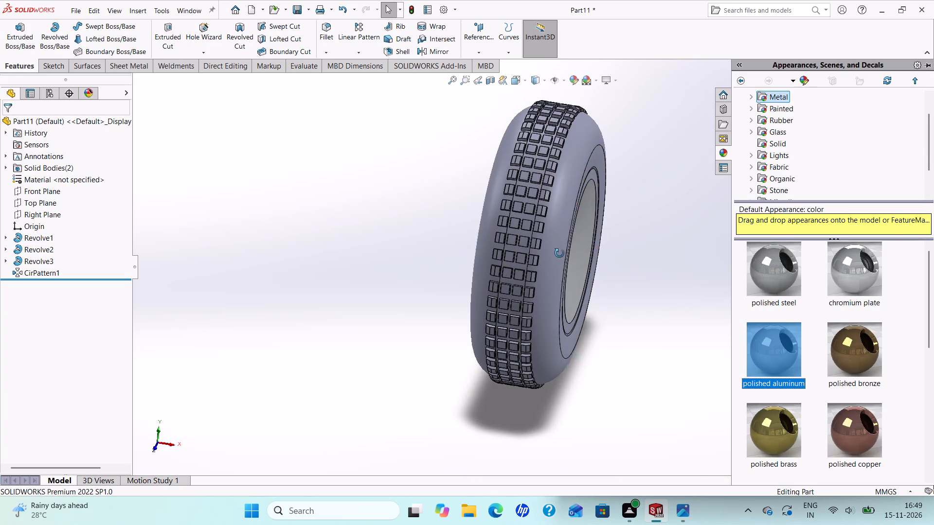
scroll(563, 256, up, 3)
scroll(687, 231, down, 1)
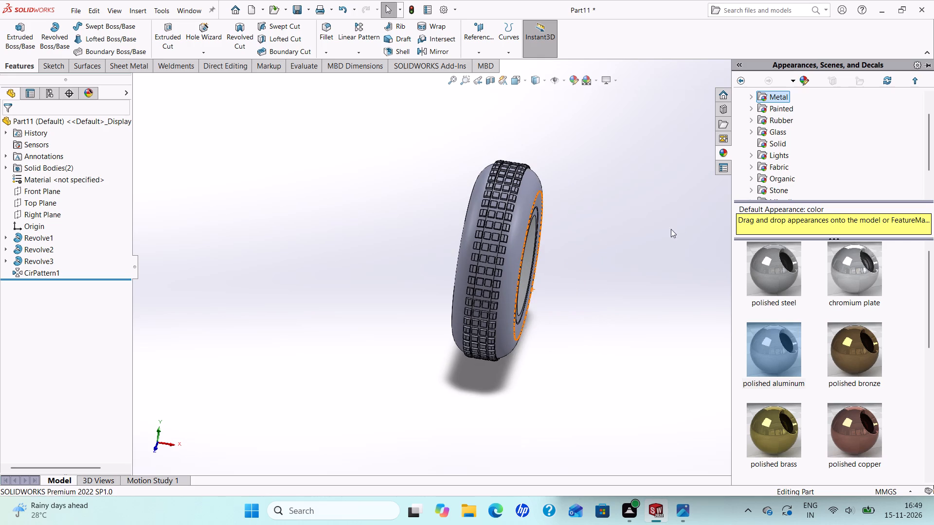
key(Escape)
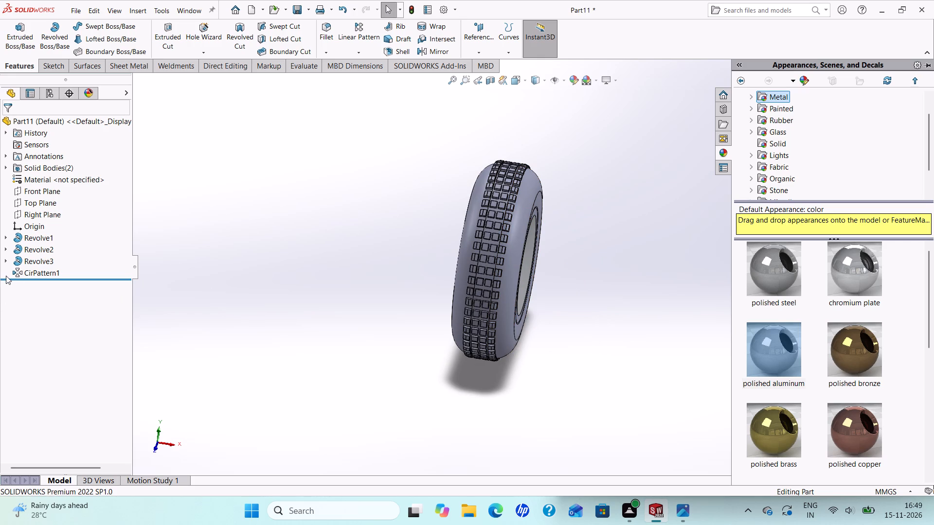
Apply the matte rubber appearance to the tire body, the tread block revolve and its circular pattern.
ctrl+click(40, 273)
ctrl+click(41, 262)
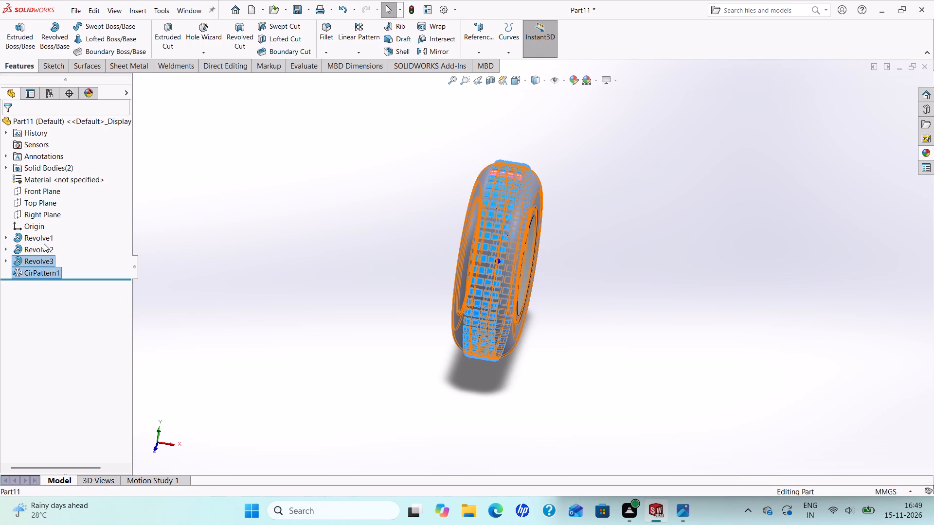
ctrl+click(44, 244)
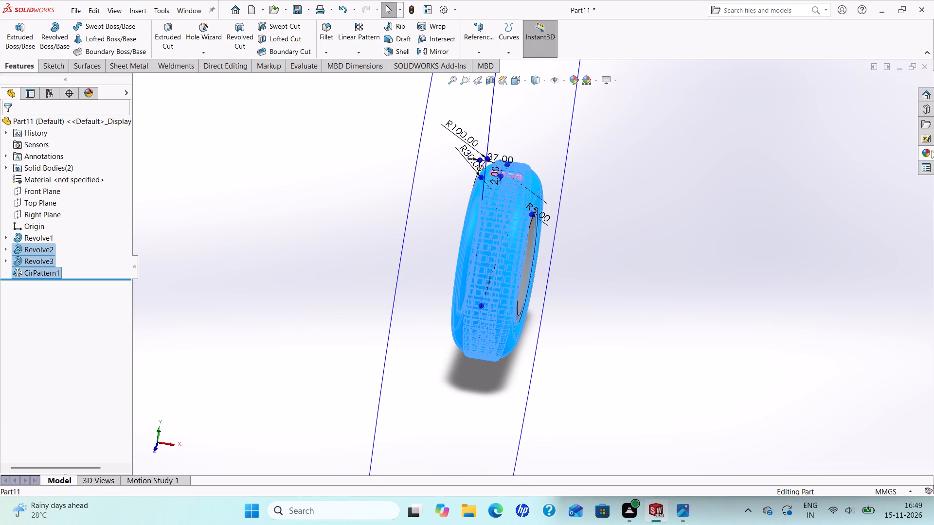
click(933, 153)
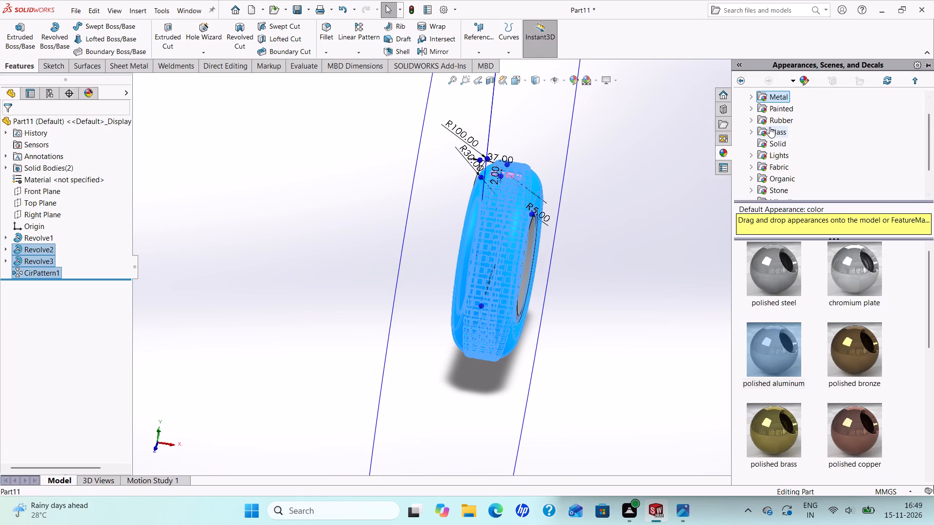
click(754, 120)
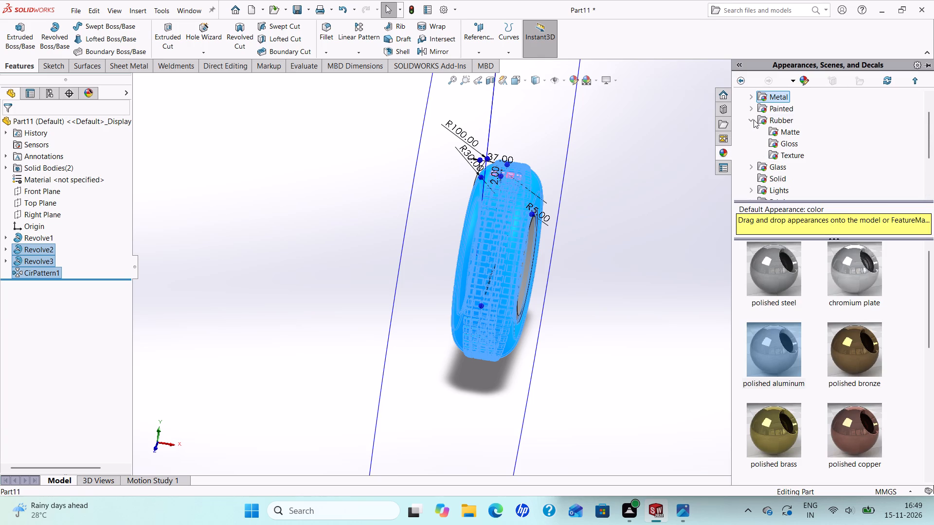
click(782, 128)
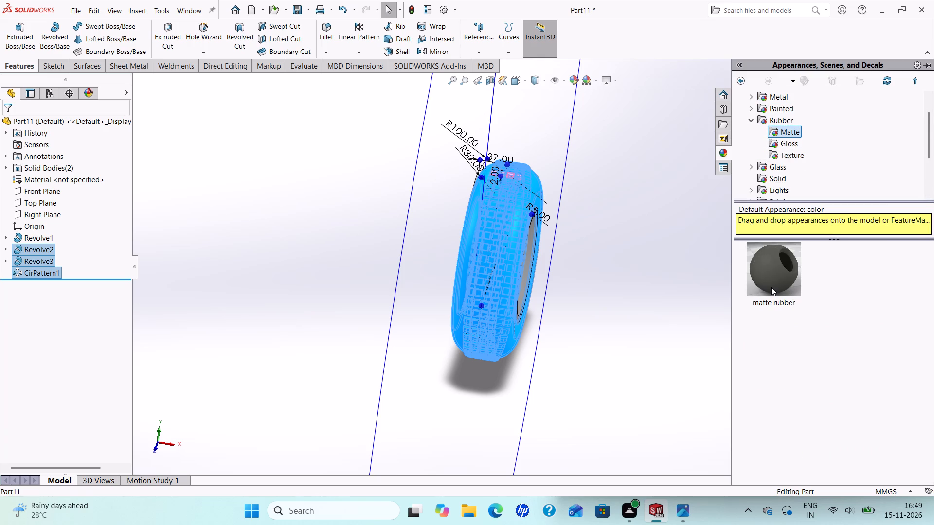
double_click(771, 287)
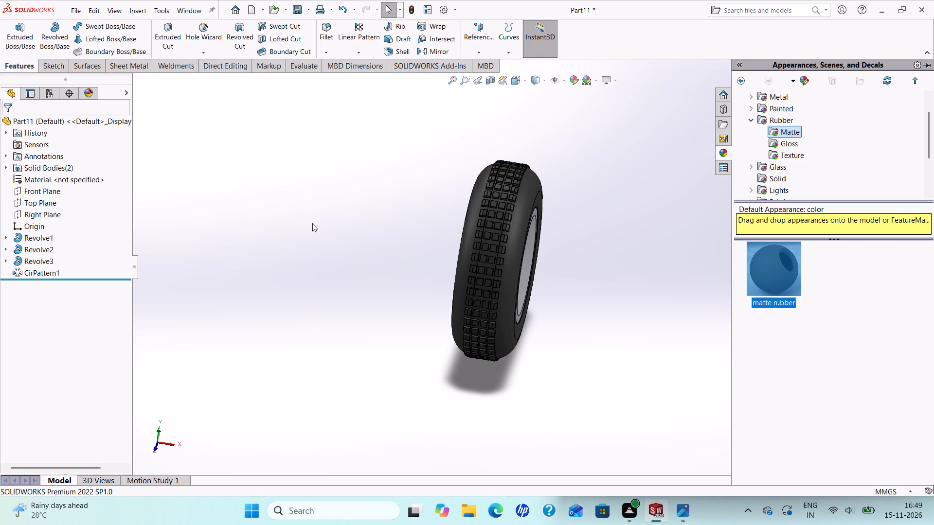
click(645, 205)
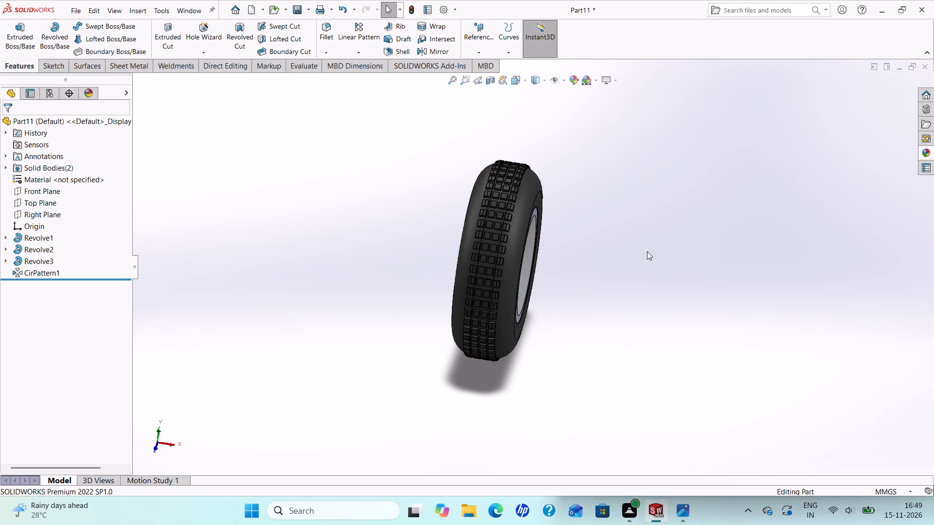
Save the wheel part as "hand truck2" in the assembly's New folder.
key(ctrl+s)
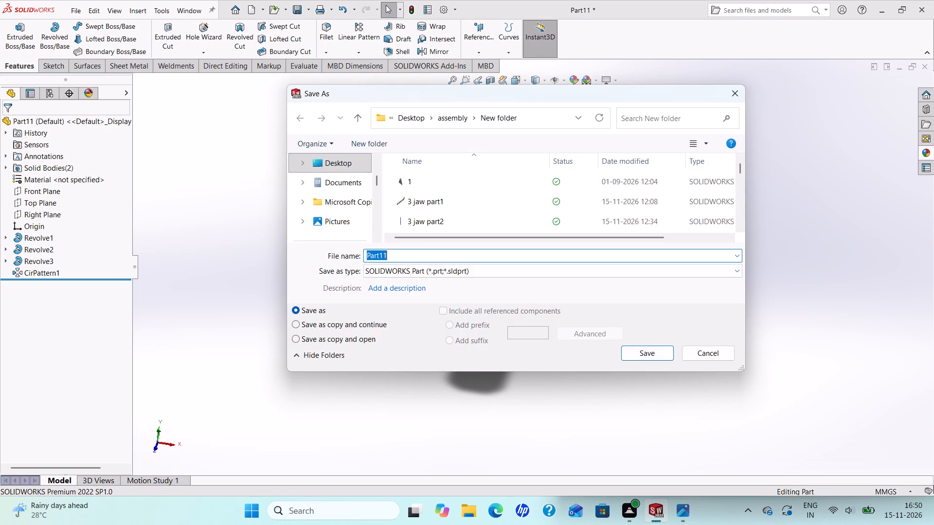
text(hand)
key(space)
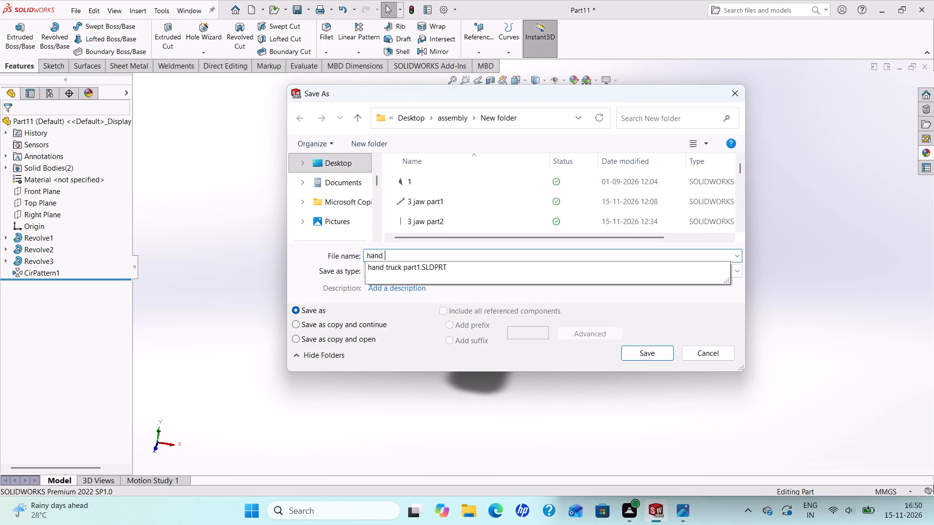
text(truck2)
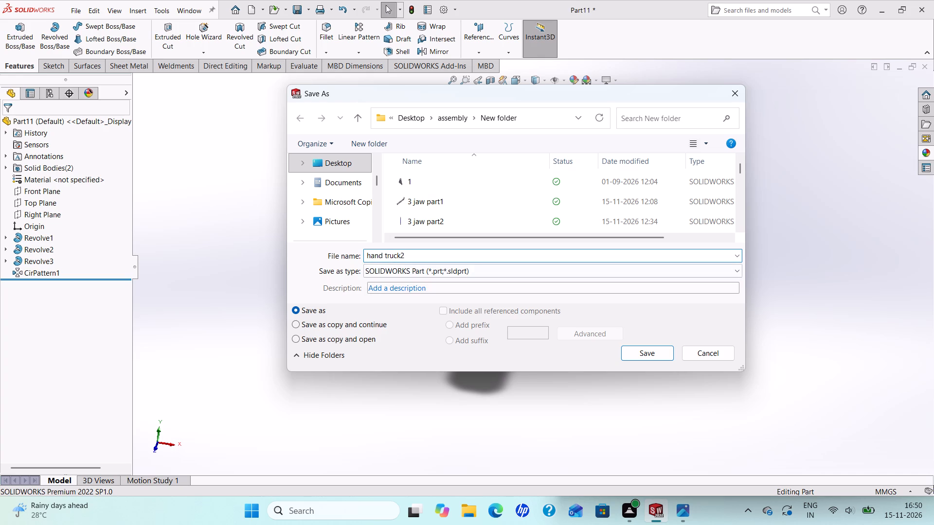
click(645, 354)
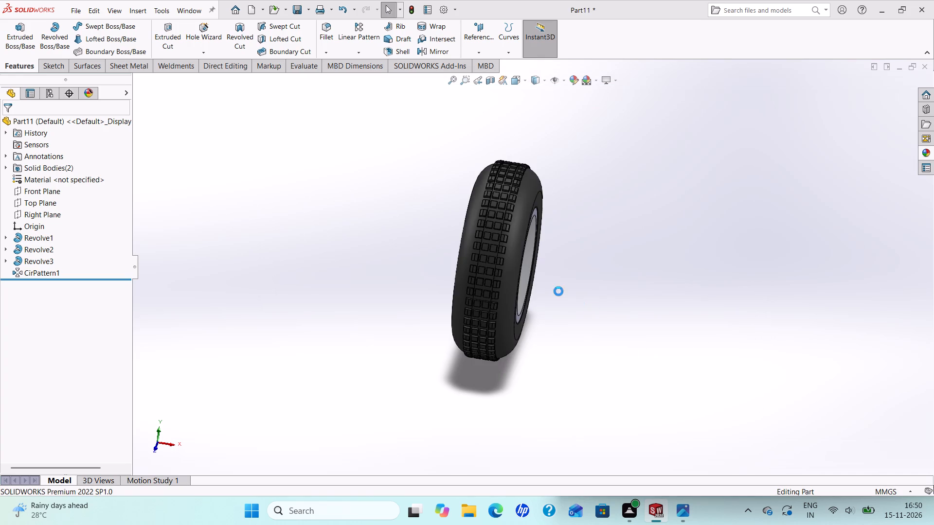
Close all open part documents, discarding the unsaved changes in Part9 and Part8.
click(928, 64)
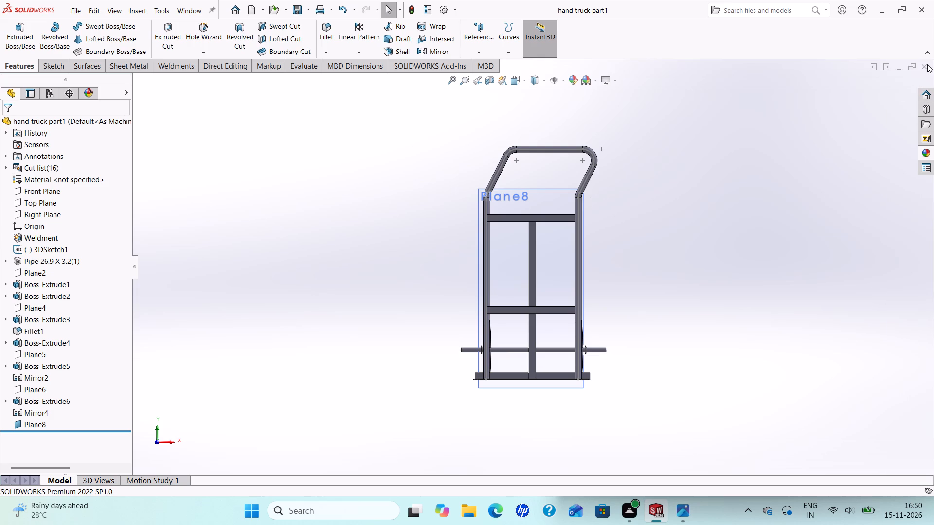
click(927, 64)
scroll(602, 309, down, 1)
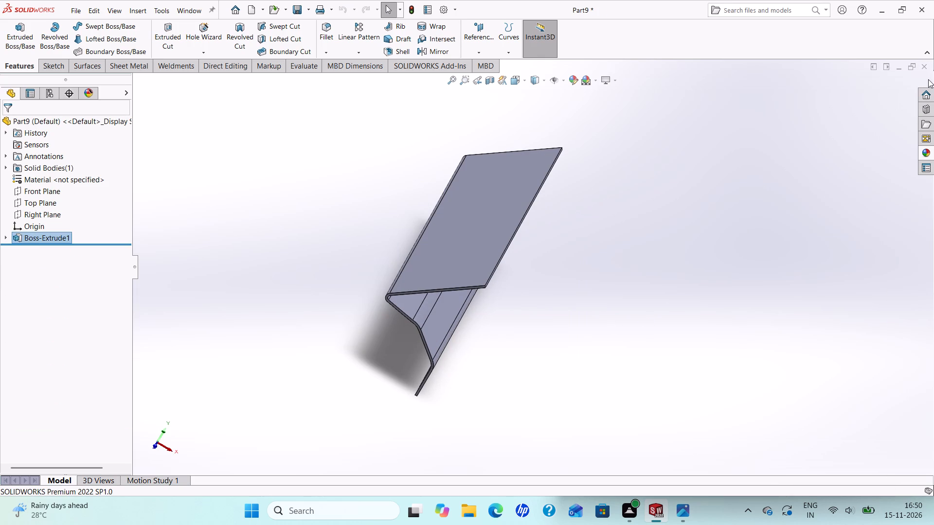
click(925, 65)
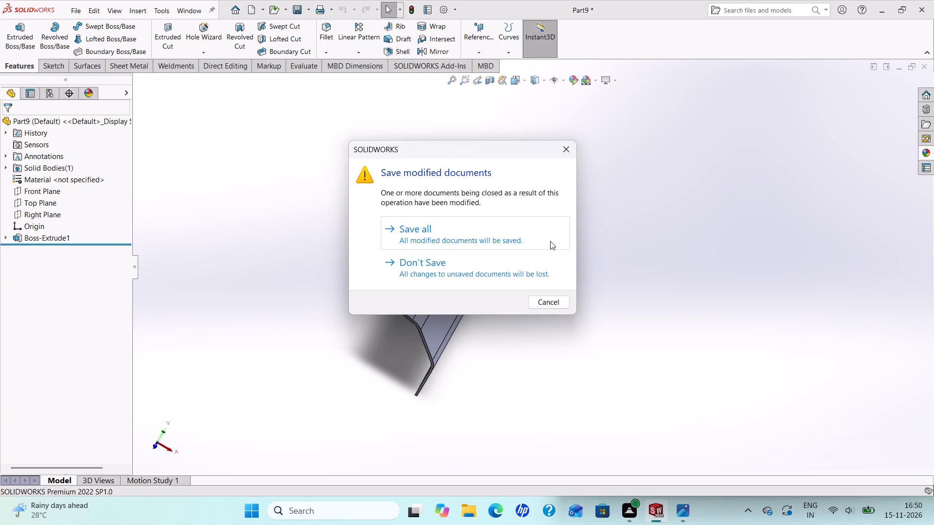
click(447, 264)
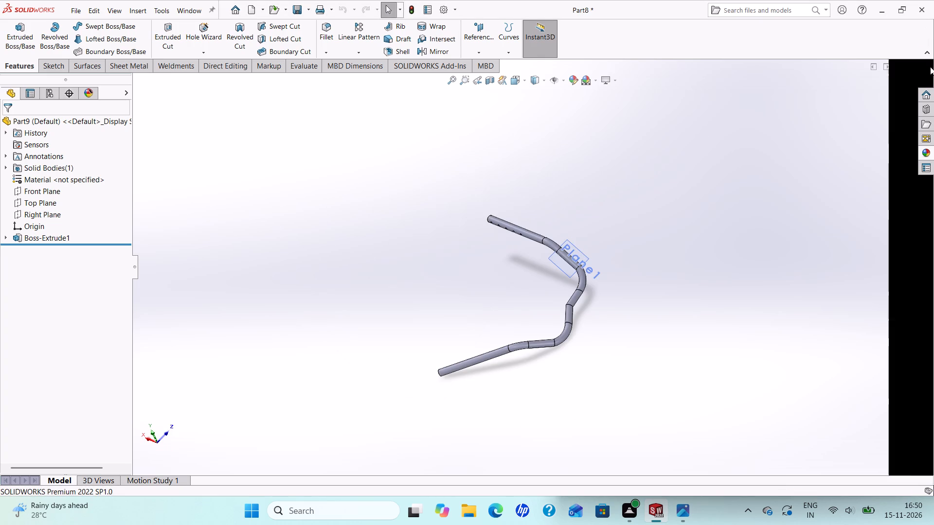
click(926, 66)
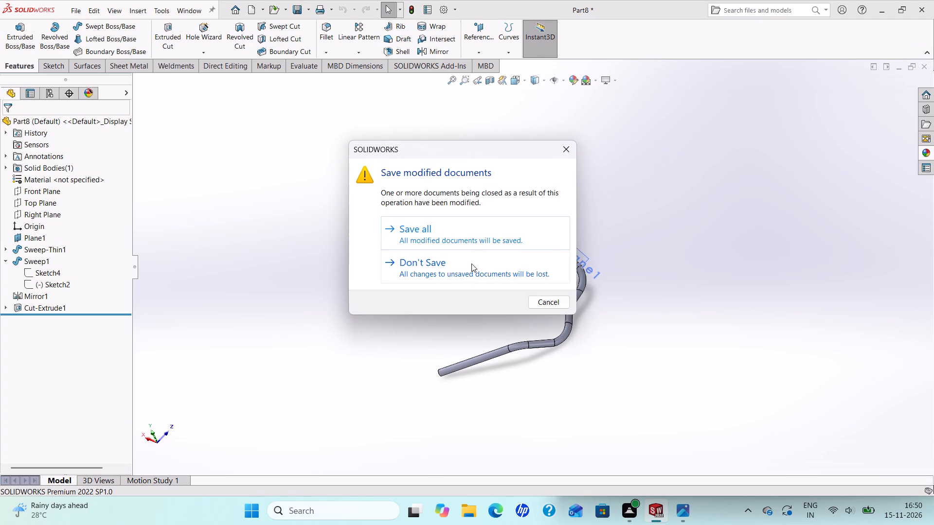
click(459, 267)
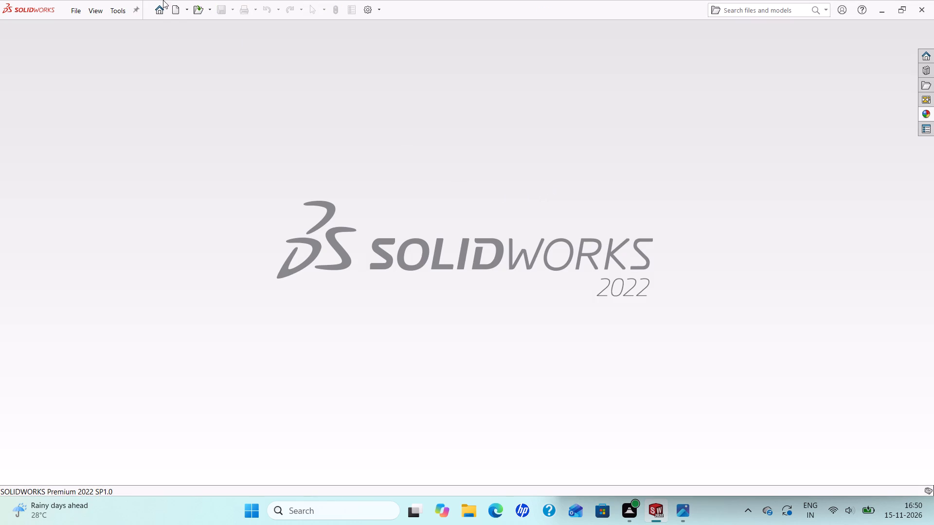
Create a new assembly and place the frame, hand truck part1, as its first component.
click(173, 10)
click(355, 244)
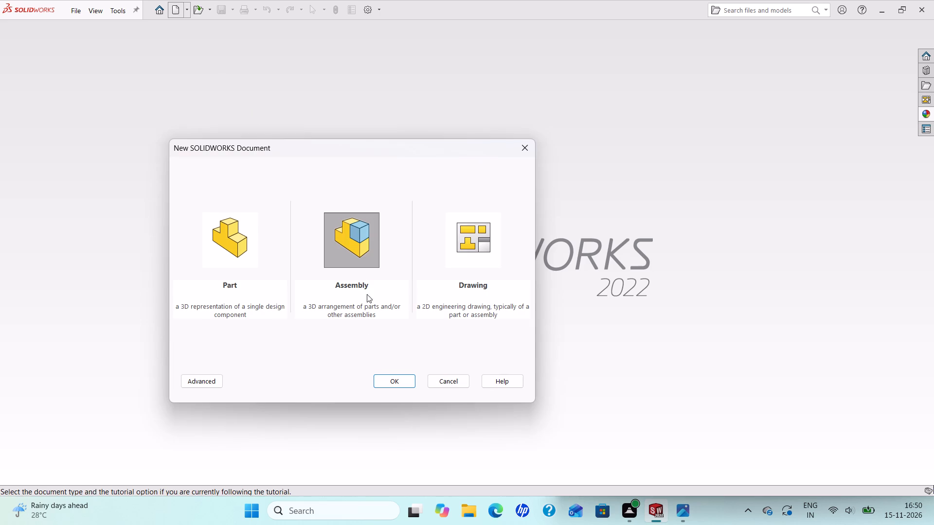
click(388, 378)
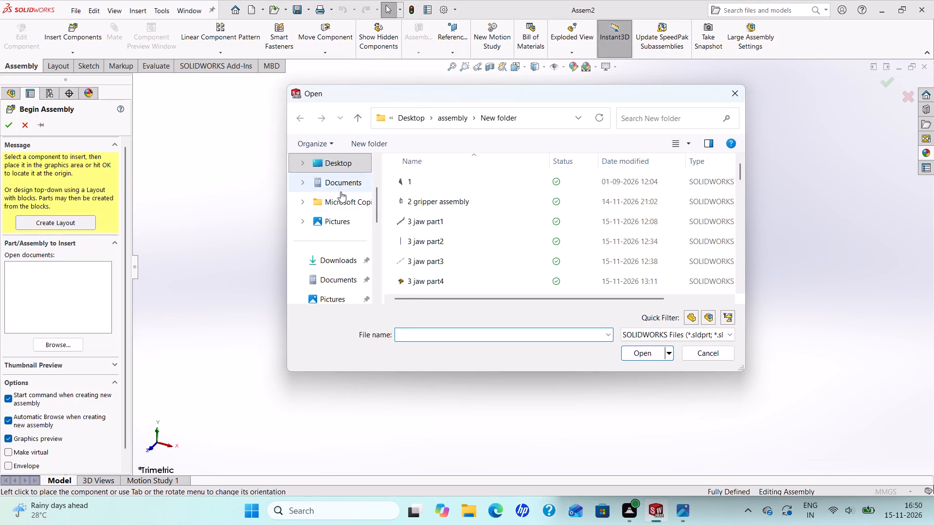
key(h)
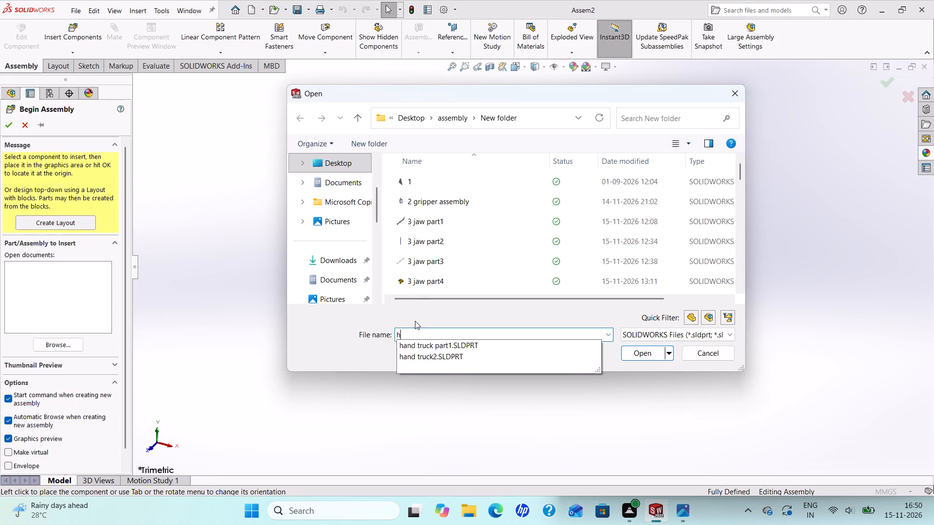
click(409, 340)
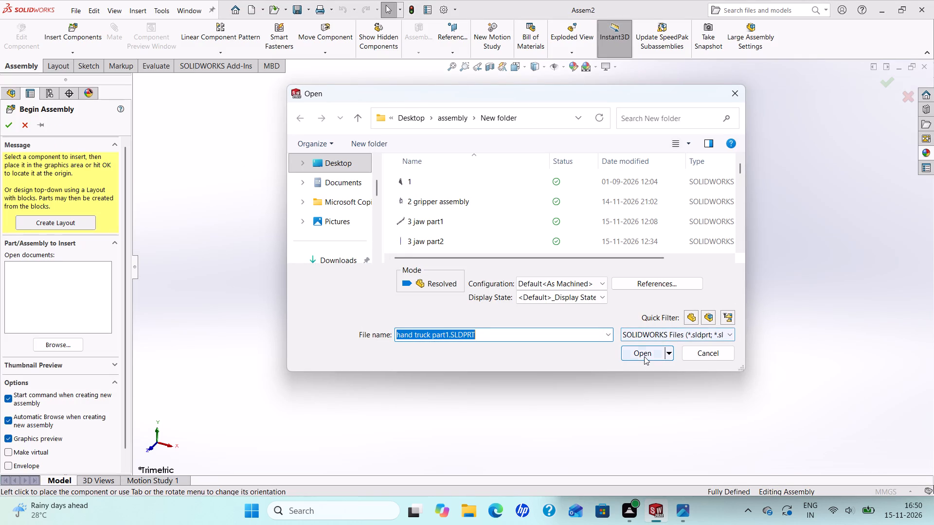
click(643, 357)
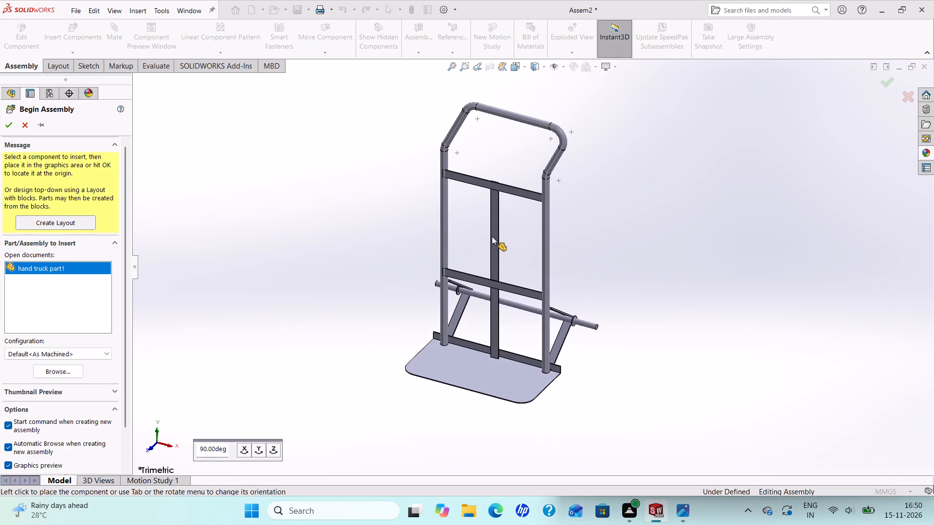
click(470, 221)
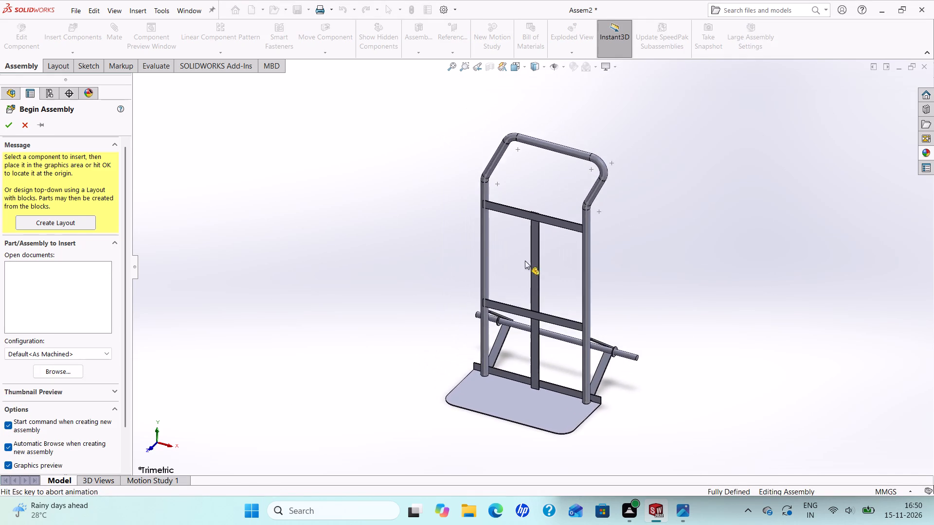
Insert the wheel part, hand truck2, into the assembly near the right end of the frame's axle.
scroll(604, 307, up, 2)
scroll(626, 326, down, 2)
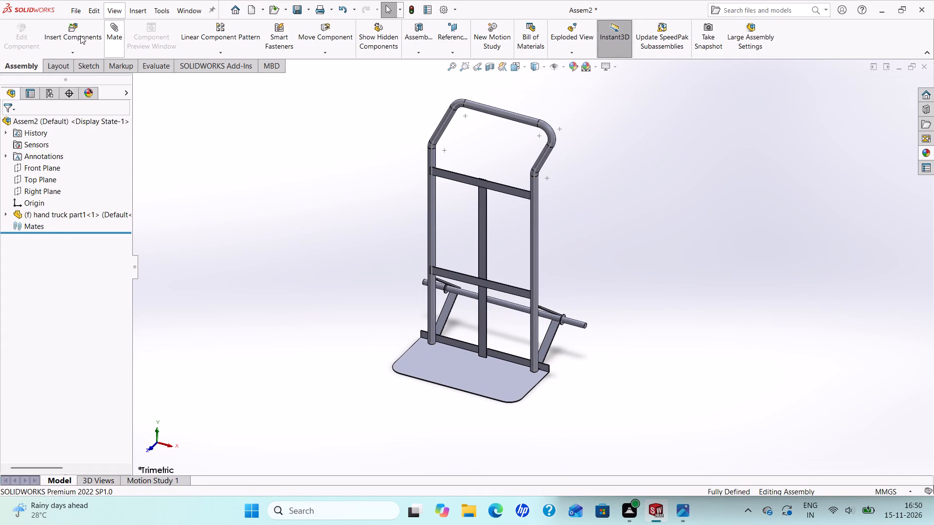
click(75, 35)
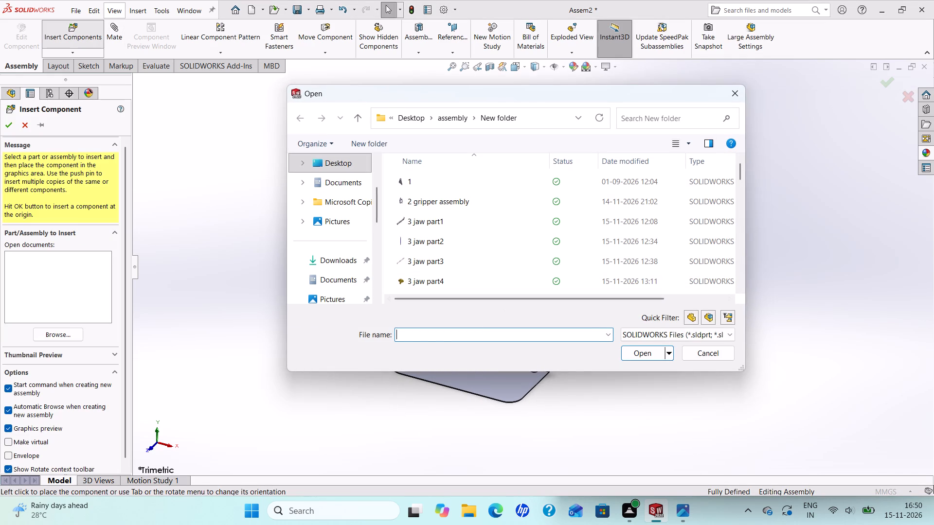
key(h)
key(a)
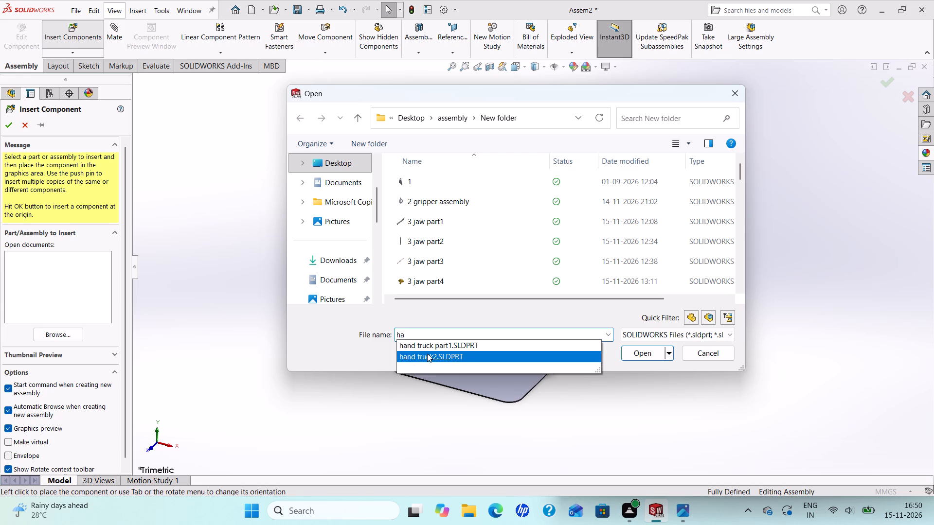
click(427, 353)
click(630, 358)
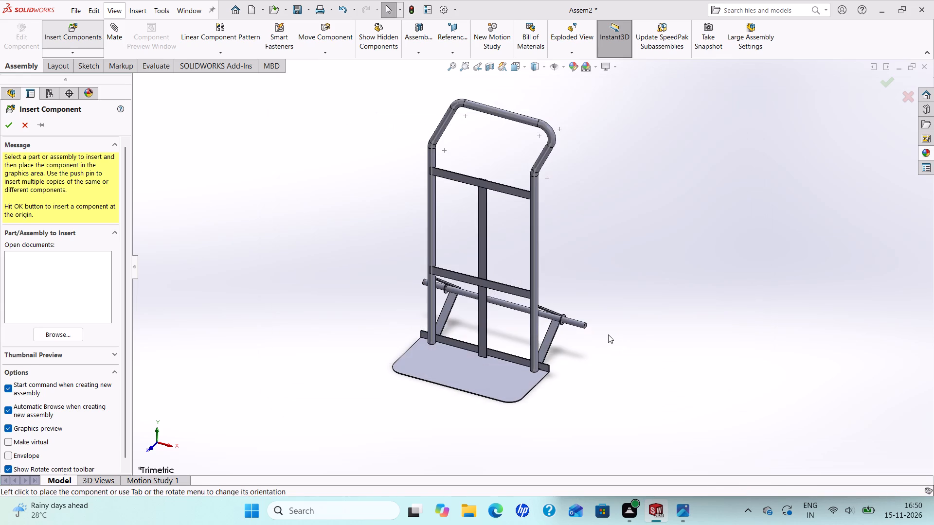
click(607, 326)
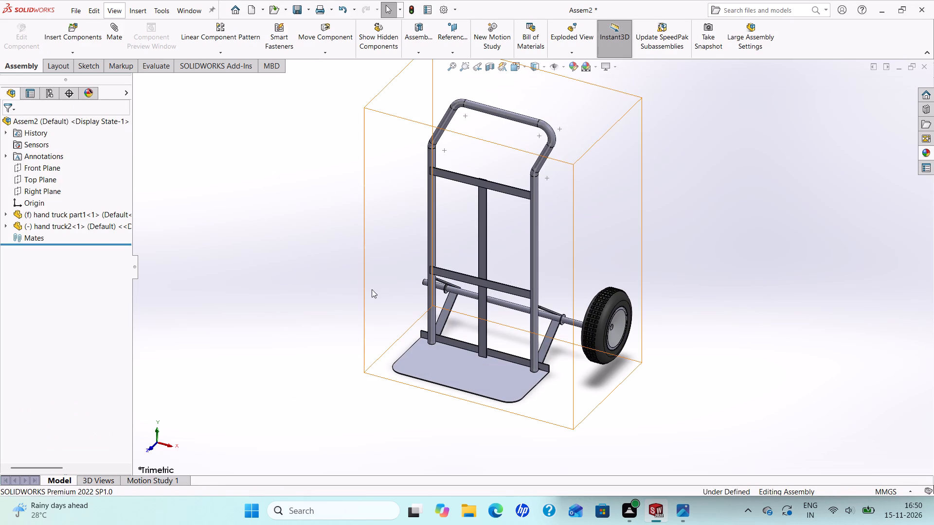
Move the wheel across the frame to beside the axle's left end.
ctrl+drag(603, 309, 467, 272)
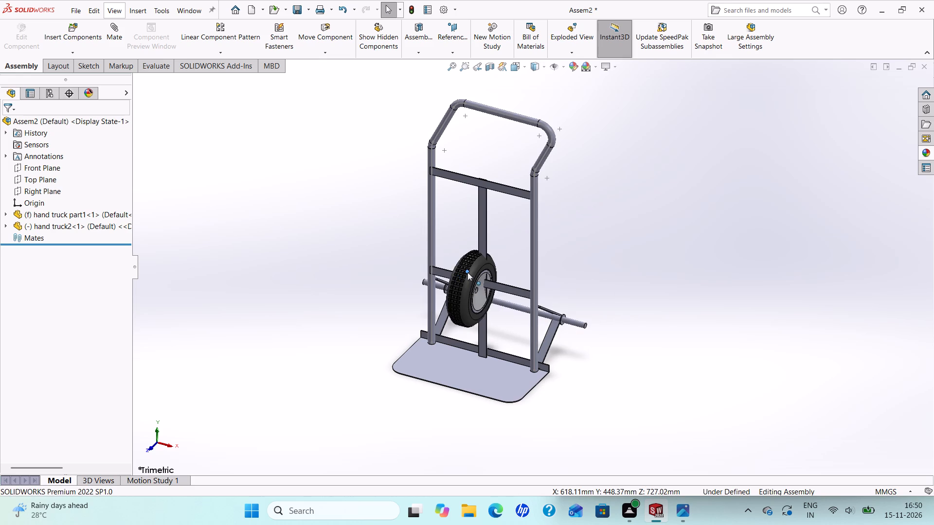
ctrl+drag(467, 272, 381, 241)
key(Escape)
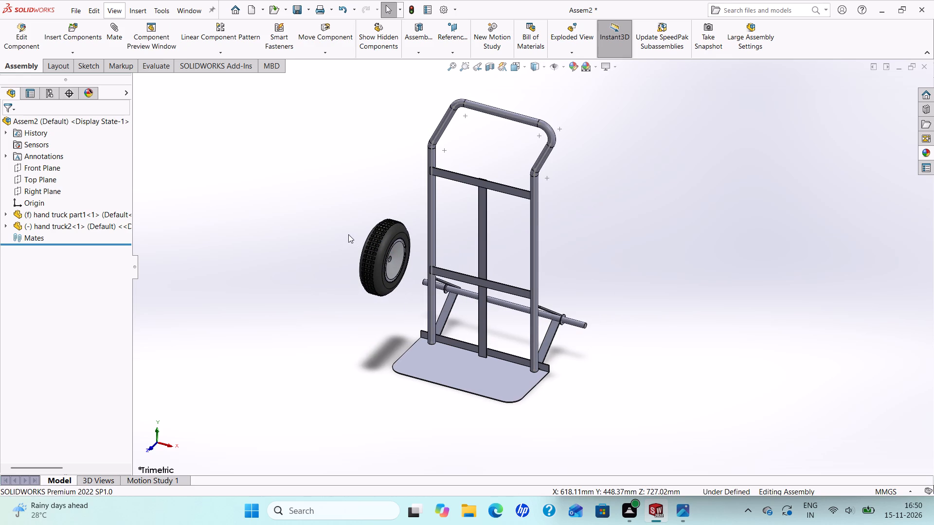
key(Escape)
Place a second copy of the wheel beside the axle's right end.
ctrl+drag(397, 260, 401, 264)
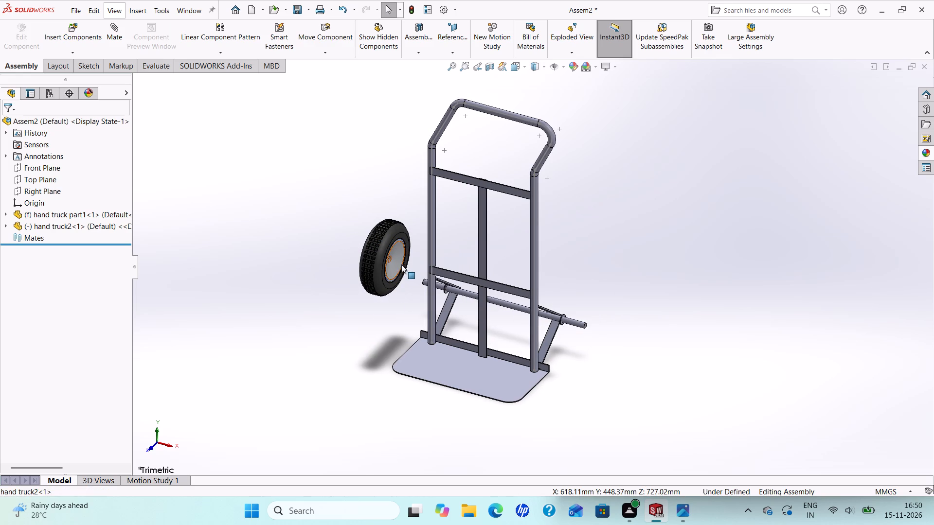
ctrl+drag(401, 264, 612, 330)
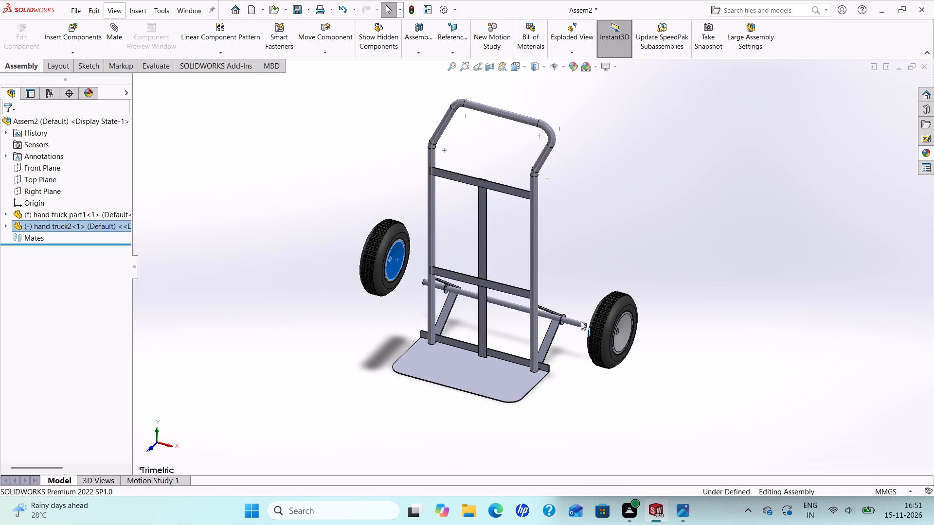
key(Escape)
key(Escape)
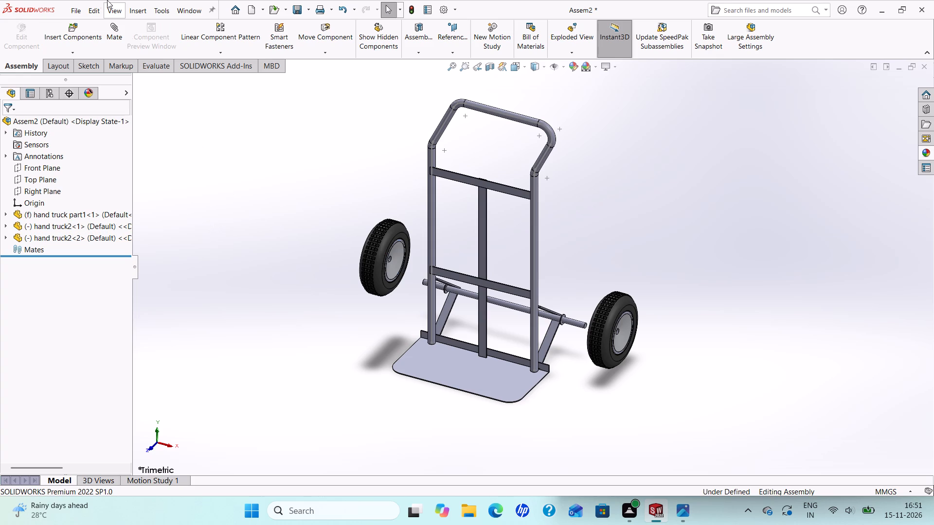
Add a concentric mate between the left wheel's centre bore and the left end of the frame's axle.
click(115, 29)
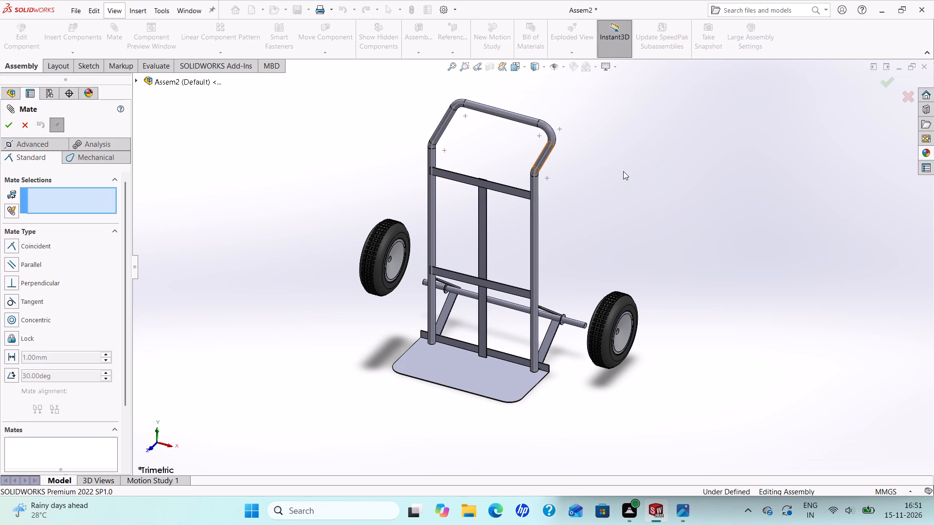
scroll(444, 277, down, 8)
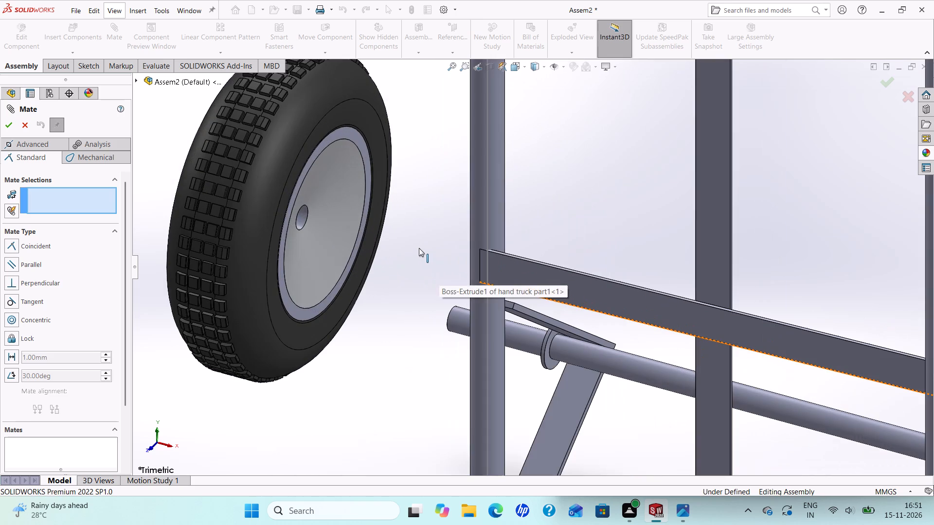
click(302, 222)
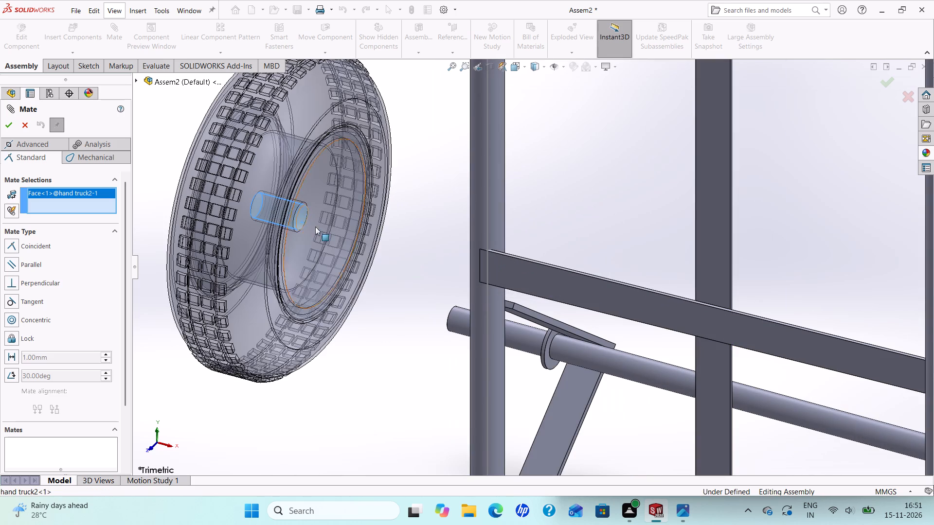
click(453, 326)
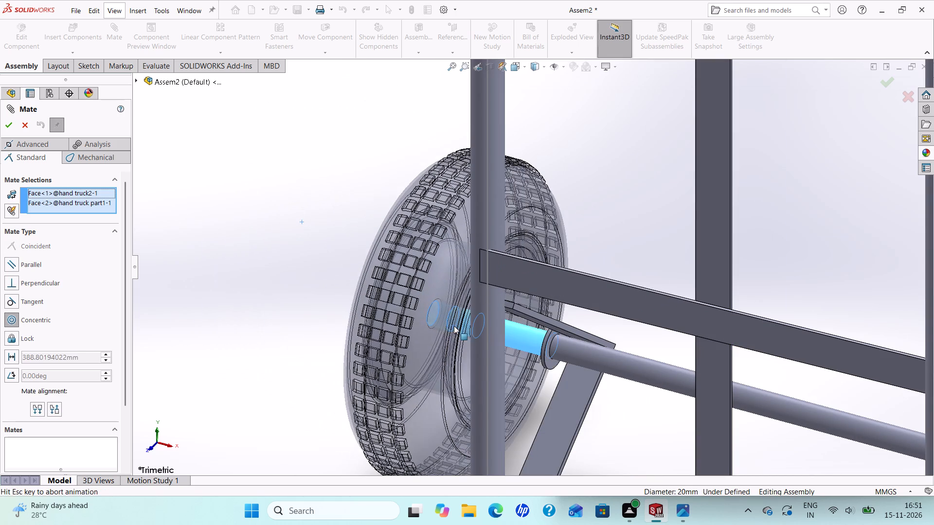
click(443, 346)
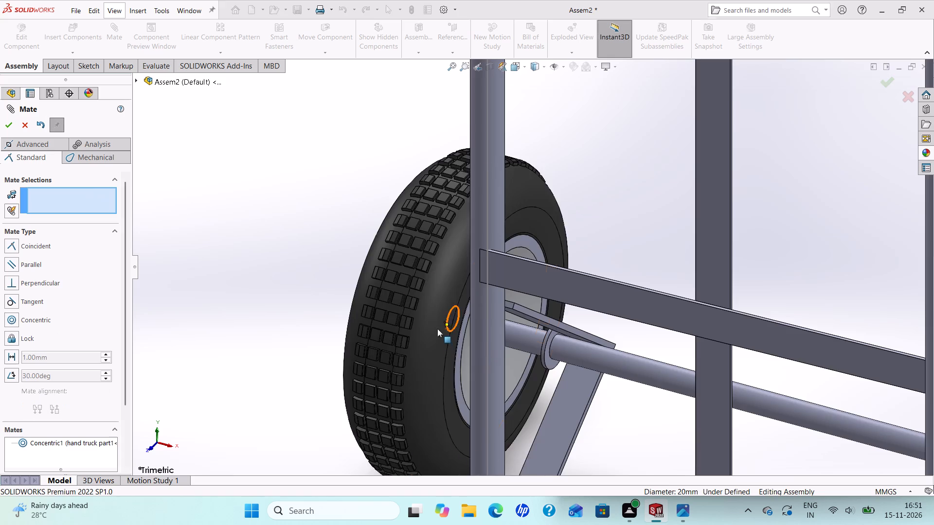
Add a concentric mate between the frame's axle and the right wheel's centre bore.
scroll(433, 324, up, 4)
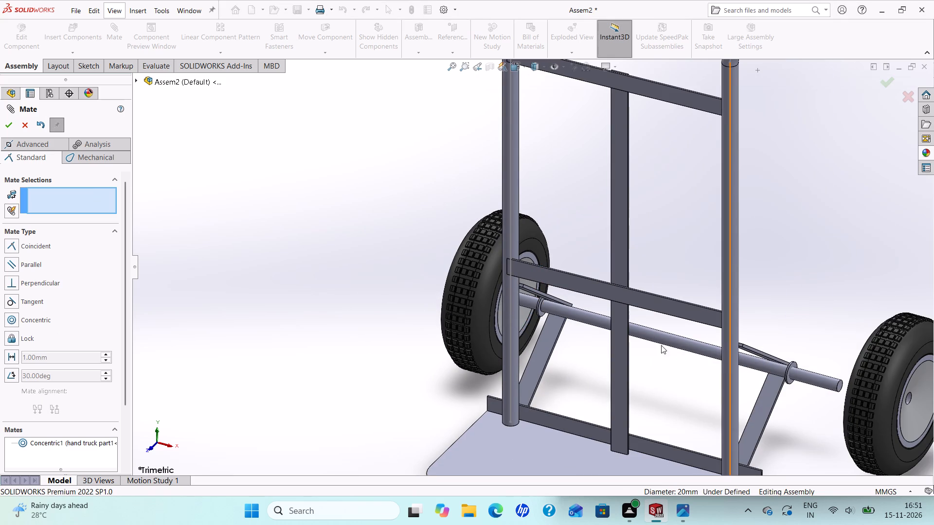
scroll(742, 371, down, 3)
scroll(766, 347, up, 3)
middle_drag(771, 347, 797, 353)
scroll(687, 343, down, 2)
click(641, 311)
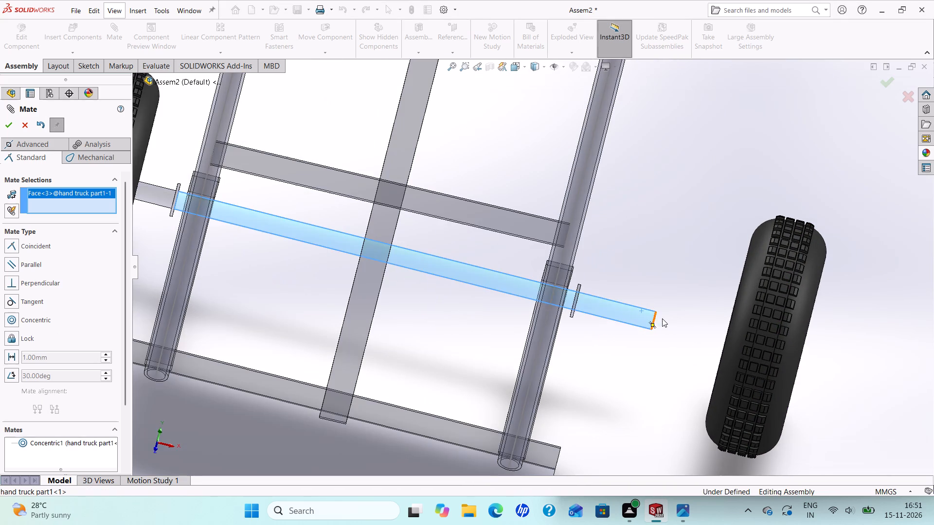
middle_drag(667, 320, 695, 325)
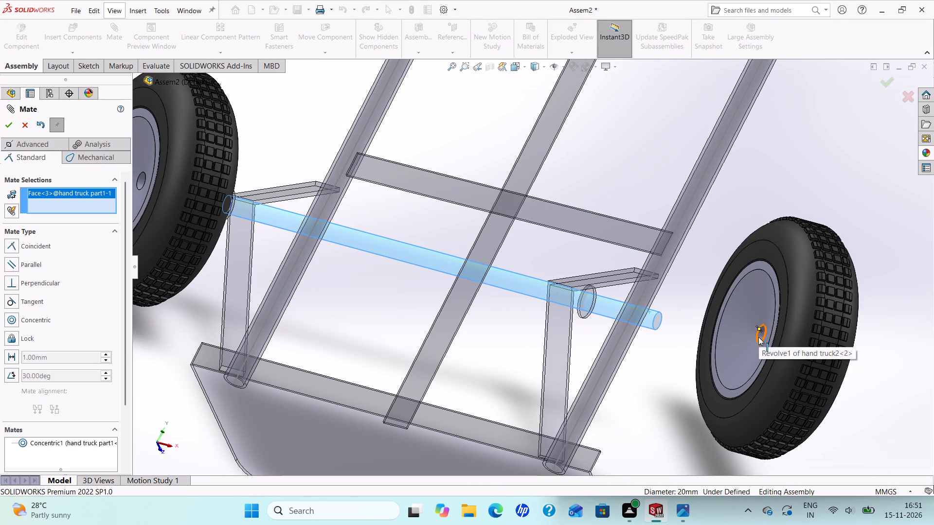
click(760, 338)
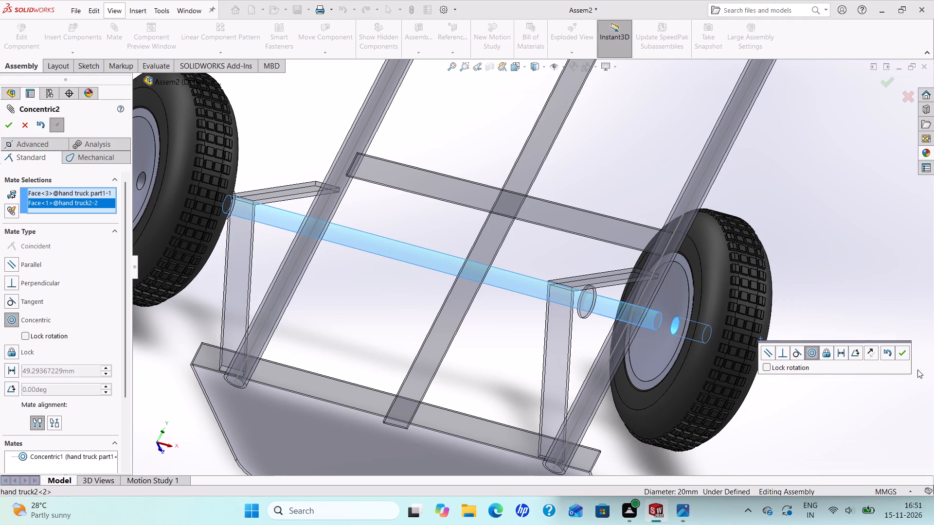
click(903, 350)
Add a tangent mate between the outer face of the axle's left collar and the left tire's inner sidewall.
scroll(782, 334, up, 2)
scroll(710, 322, up, 2)
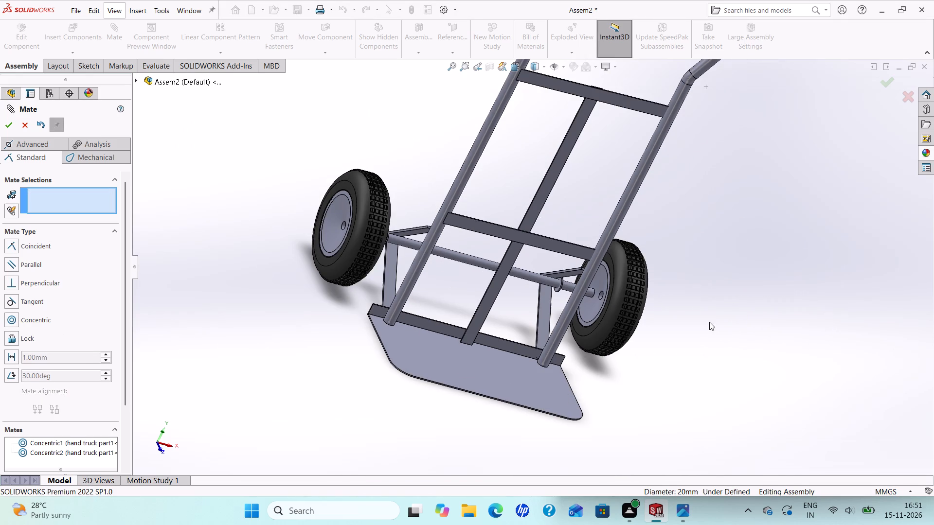
middle_drag(502, 279, 457, 246)
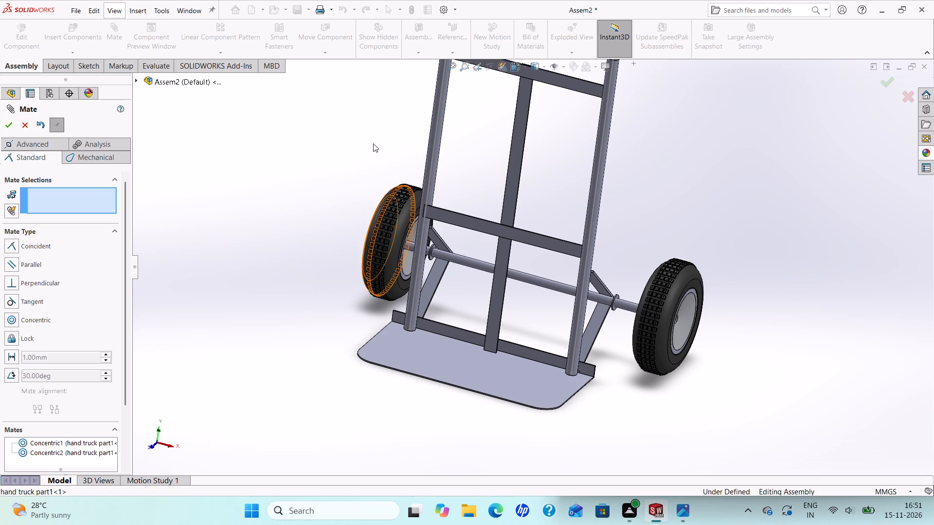
scroll(375, 165, up, 2)
middle_drag(396, 194, 418, 226)
scroll(418, 221, down, 2)
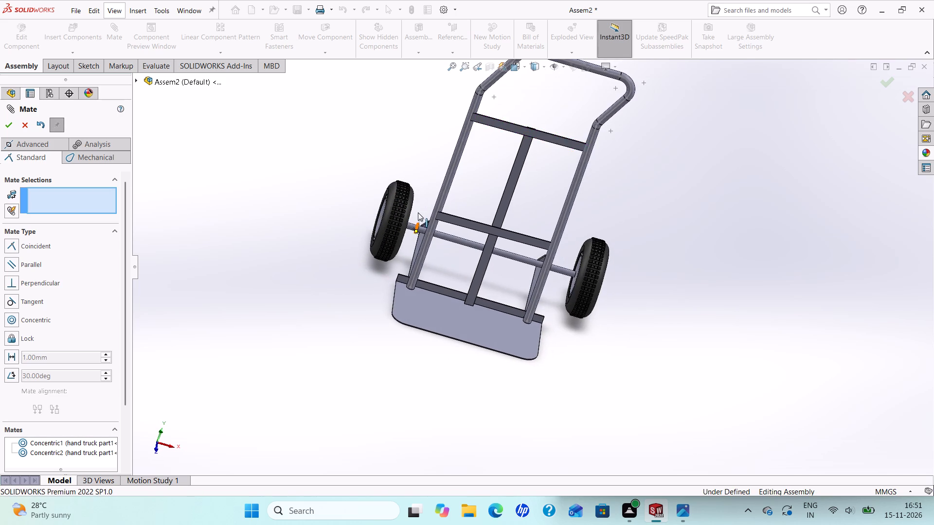
scroll(418, 212, down, 3)
scroll(446, 248, down, 3)
scroll(480, 288, down, 3)
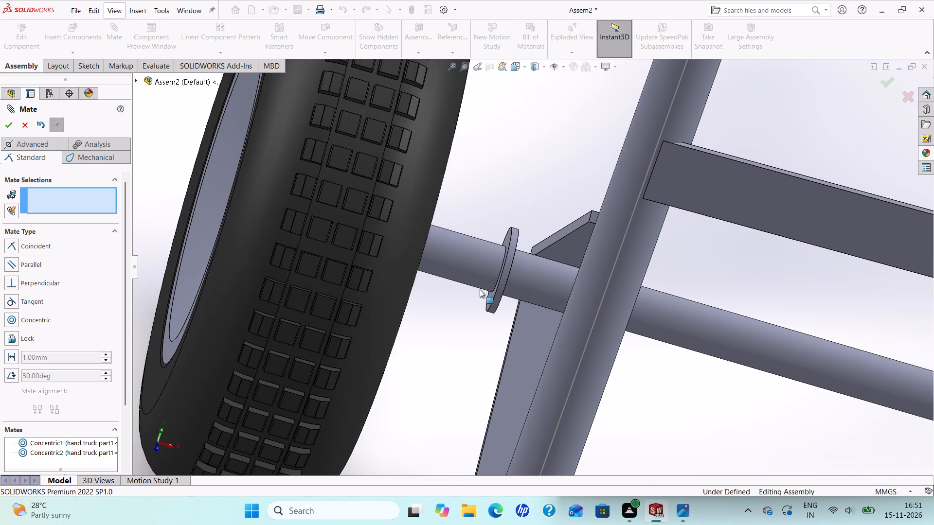
click(488, 300)
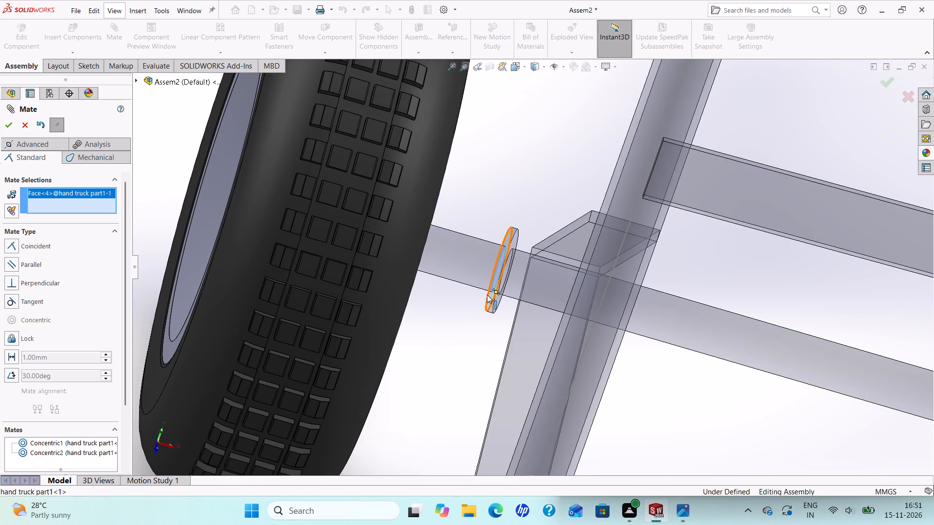
middle_drag(485, 291, 459, 249)
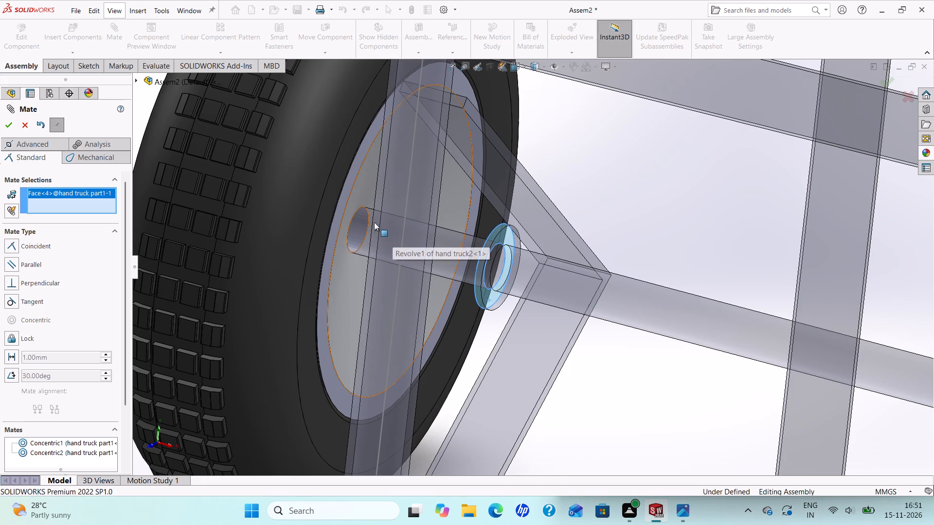
click(356, 195)
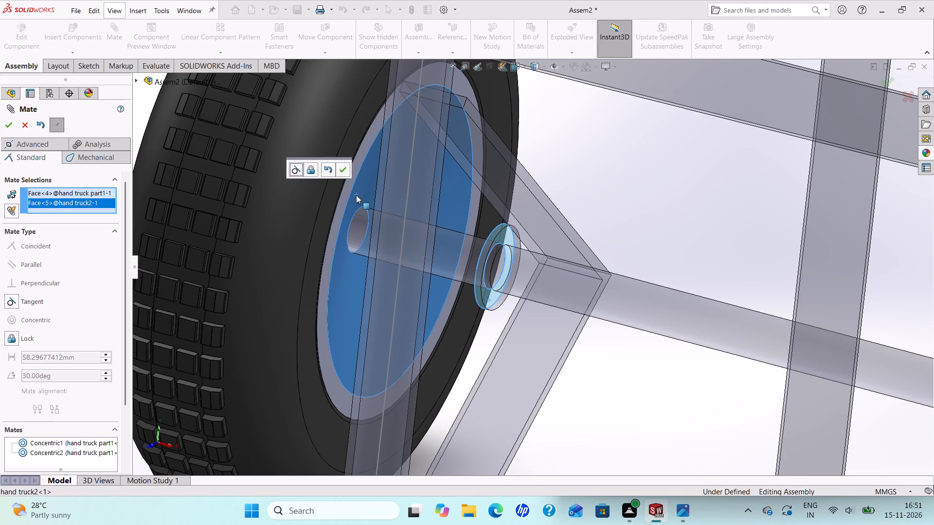
scroll(356, 195, up, 4)
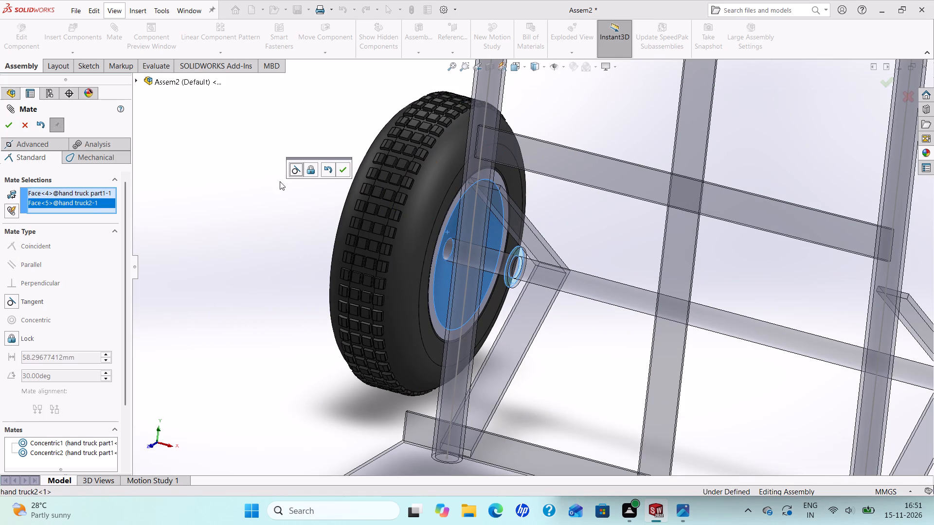
right_click(63, 203)
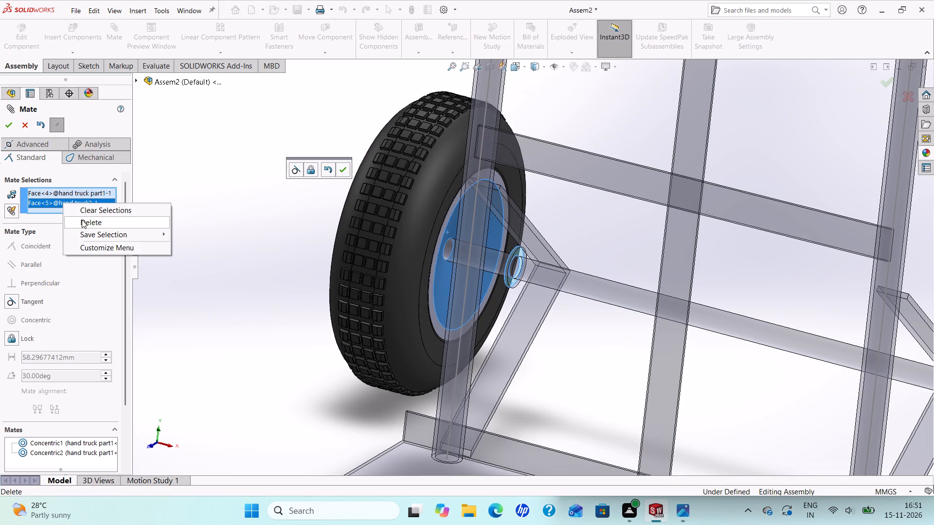
click(83, 221)
click(434, 207)
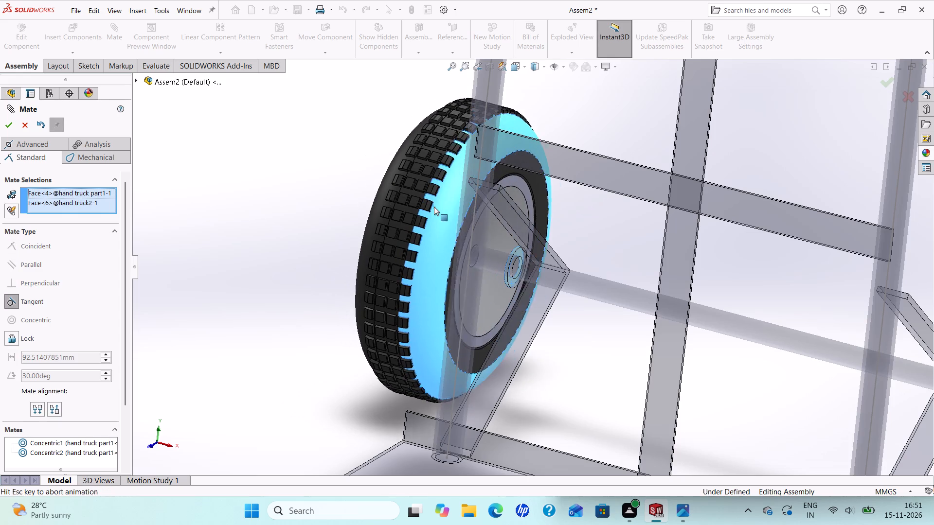
click(417, 194)
Add a tangent mate between the outer face of the axle's right collar and the right tire's inner sidewall.
scroll(417, 194, up, 4)
middle_drag(415, 212, 434, 215)
scroll(434, 215, up, 2)
scroll(683, 316, down, 4)
middle_drag(653, 301, 634, 288)
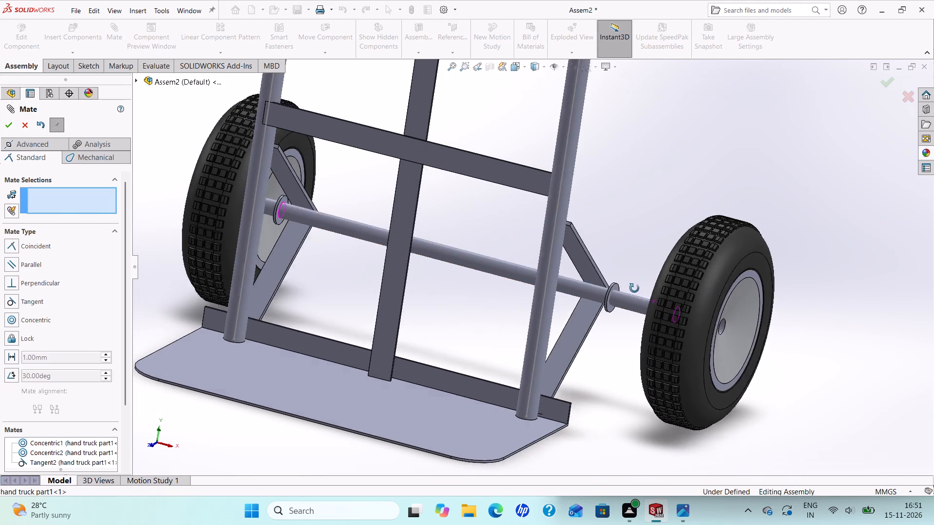
middle_drag(634, 288, 633, 287)
scroll(629, 293, down, 4)
click(570, 315)
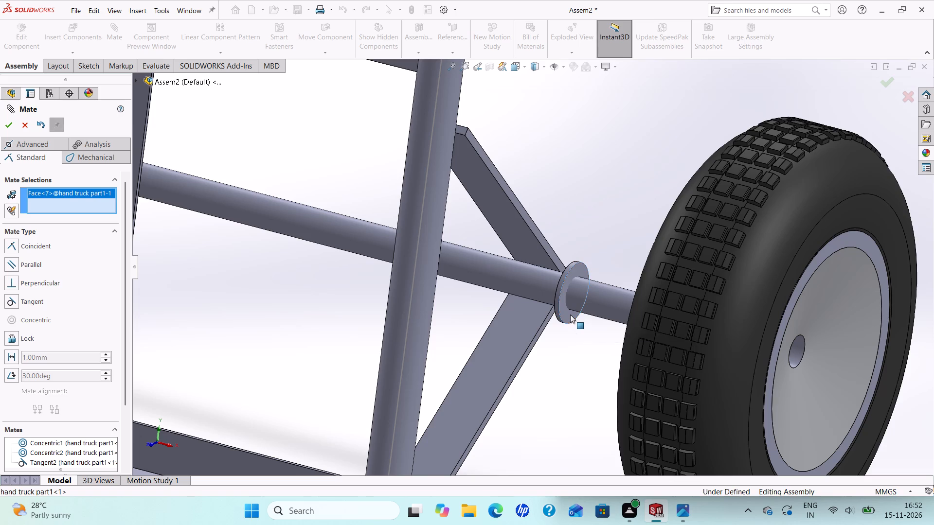
scroll(570, 312, up, 4)
middle_drag(630, 286, 648, 287)
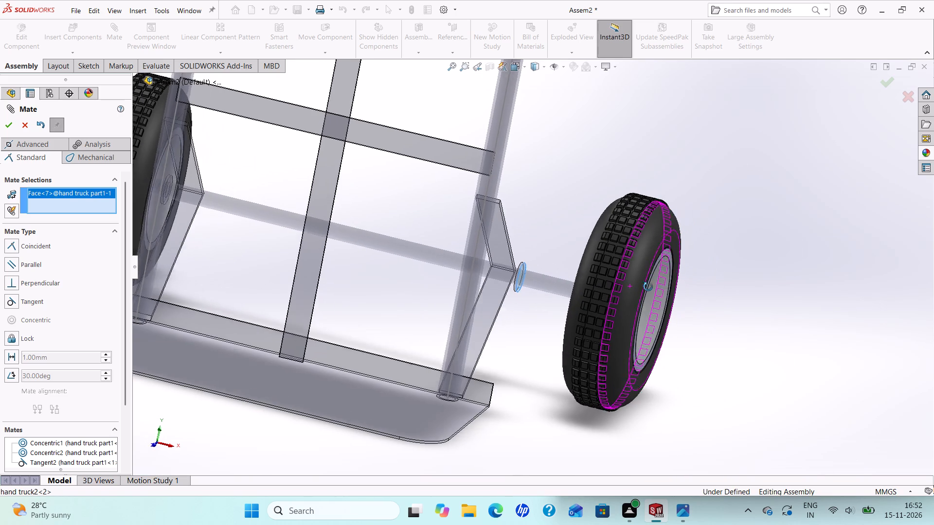
middle_drag(648, 287, 662, 268)
click(588, 244)
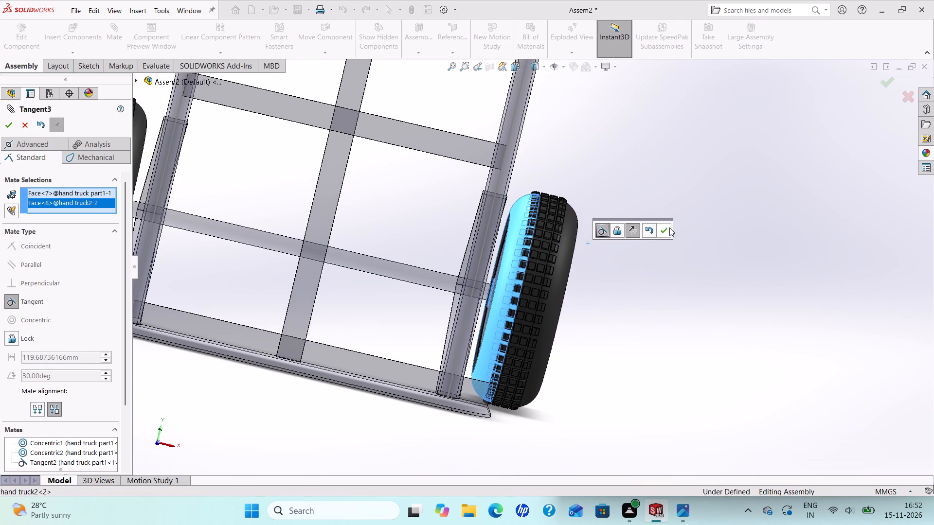
click(667, 227)
Examine the assembled hand truck from several angles to check how both wheels sit on the axle.
scroll(589, 224, up, 5)
scroll(488, 241, up, 4)
middle_drag(485, 239, 482, 238)
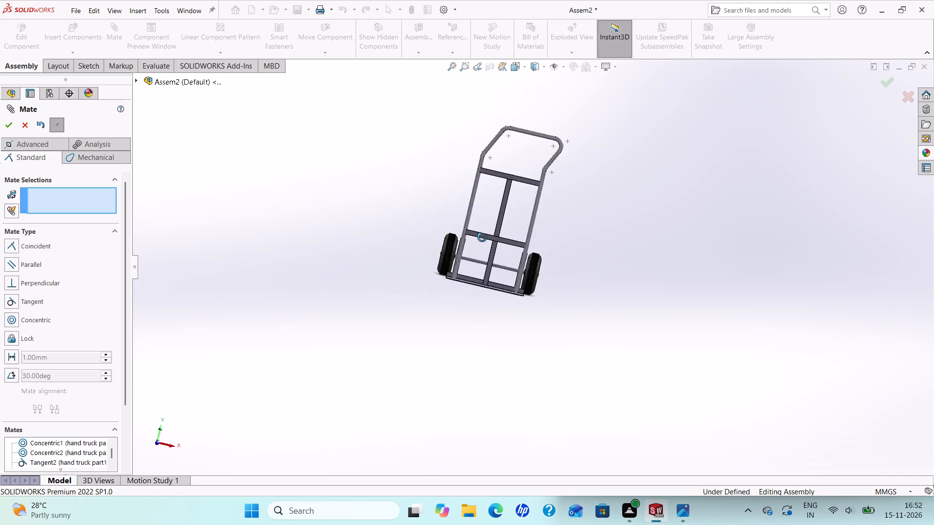
middle_drag(482, 238, 421, 262)
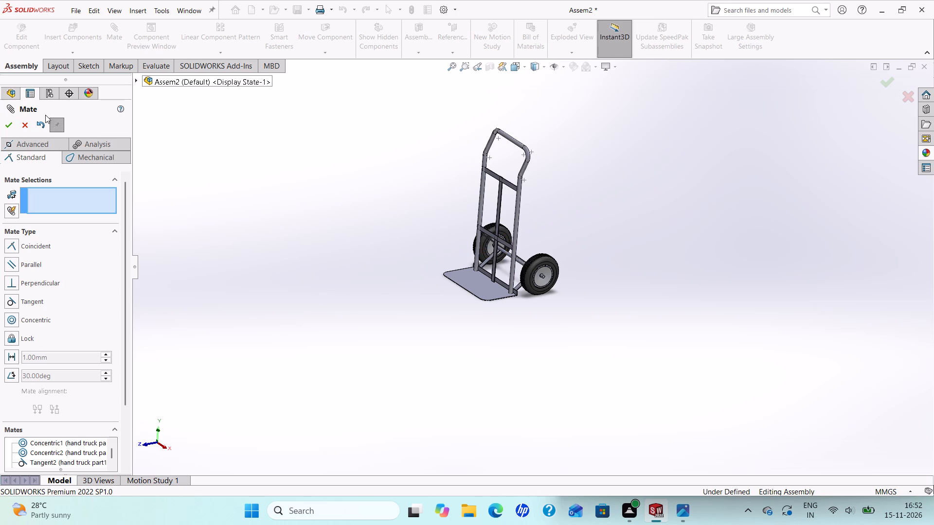
scroll(600, 272, down, 2)
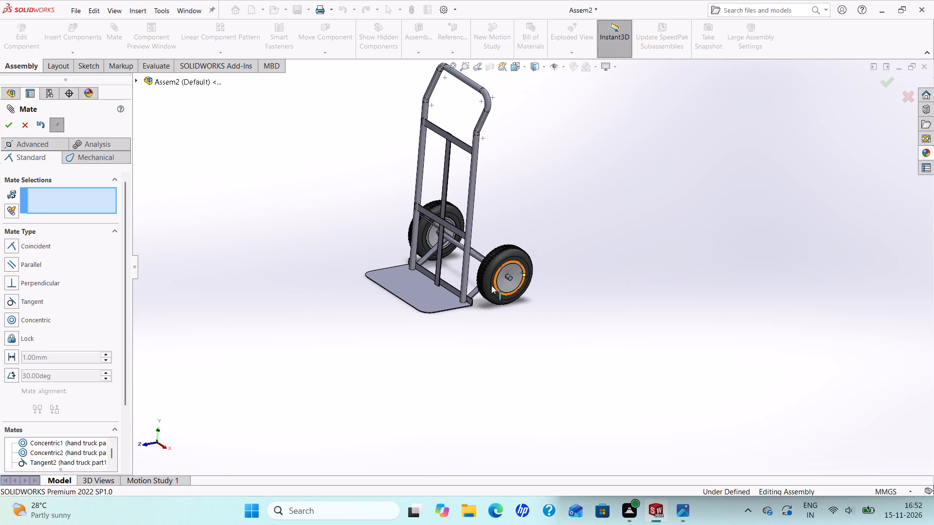
scroll(471, 266, up, 1)
scroll(471, 268, down, 3)
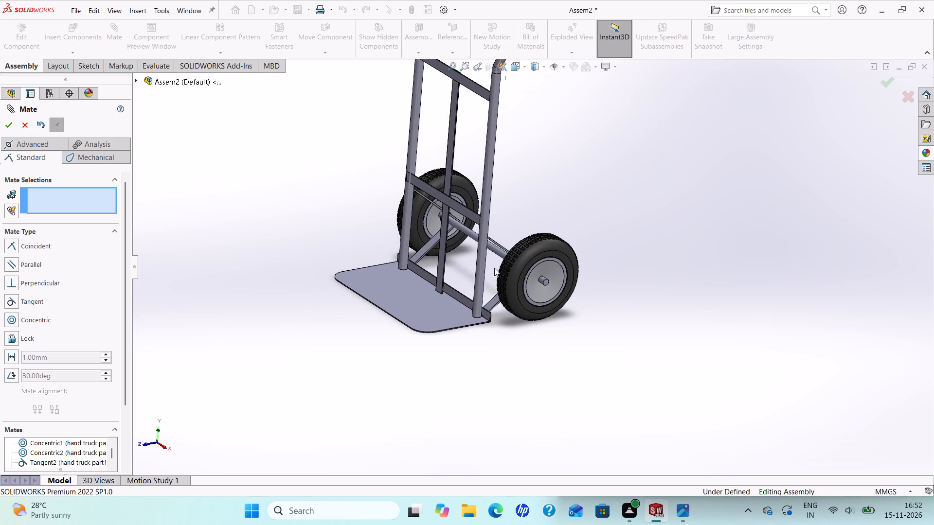
scroll(504, 264, down, 1)
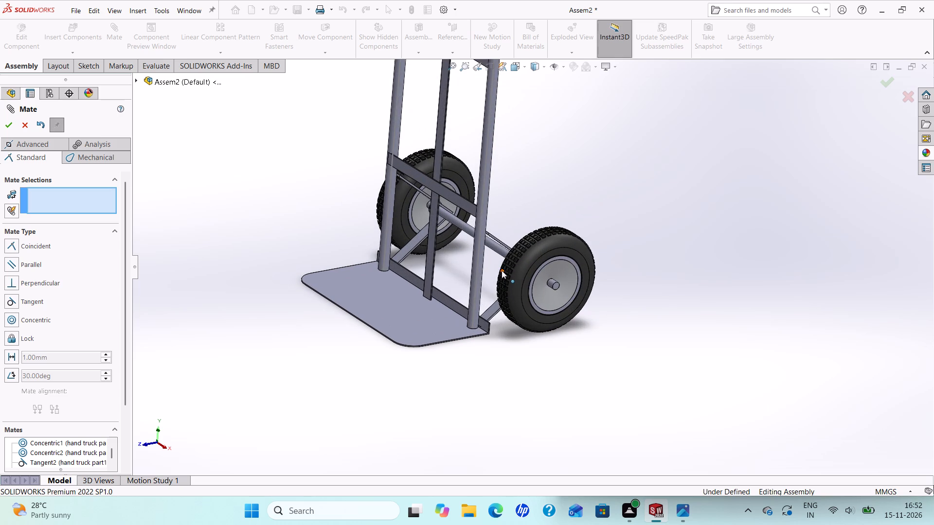
middle_drag(505, 267, 524, 279)
scroll(525, 279, down, 2)
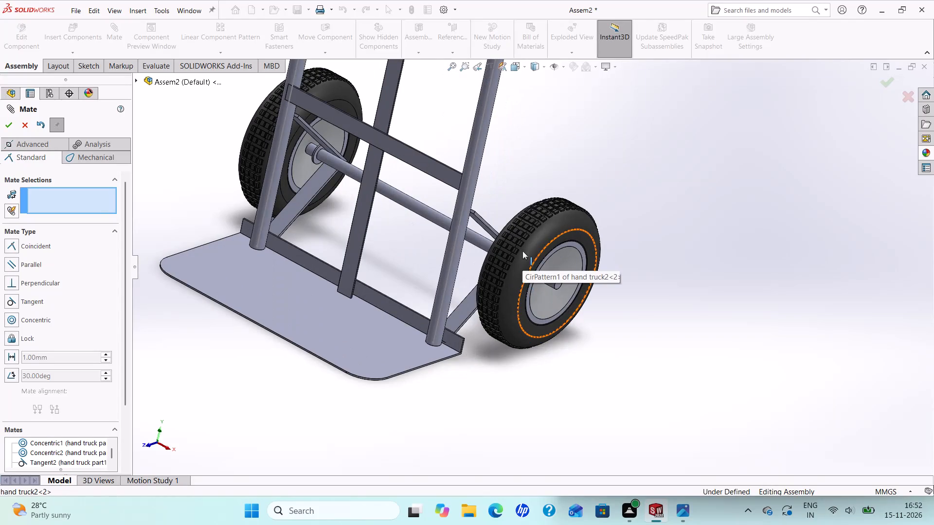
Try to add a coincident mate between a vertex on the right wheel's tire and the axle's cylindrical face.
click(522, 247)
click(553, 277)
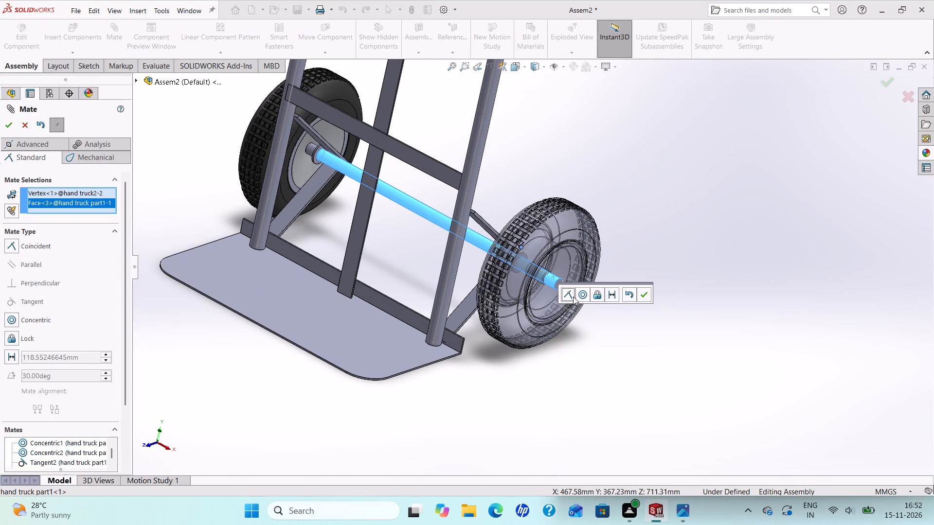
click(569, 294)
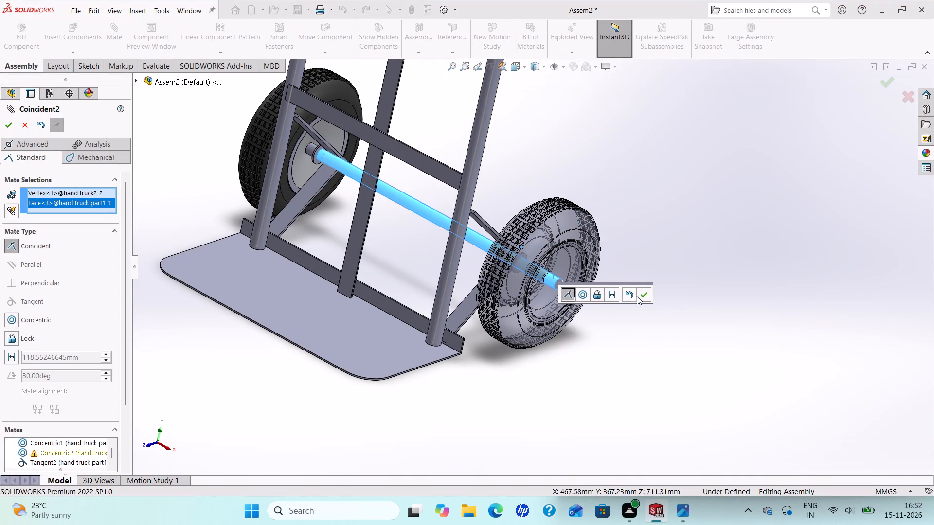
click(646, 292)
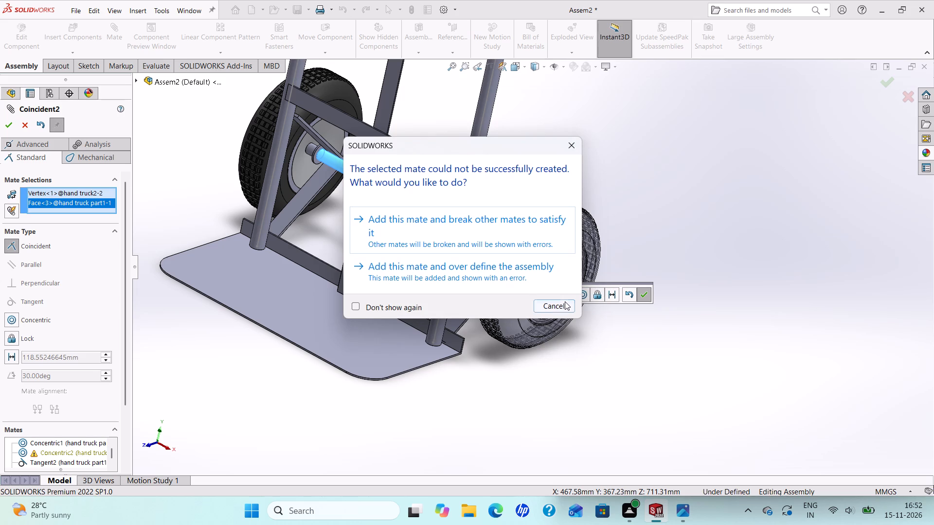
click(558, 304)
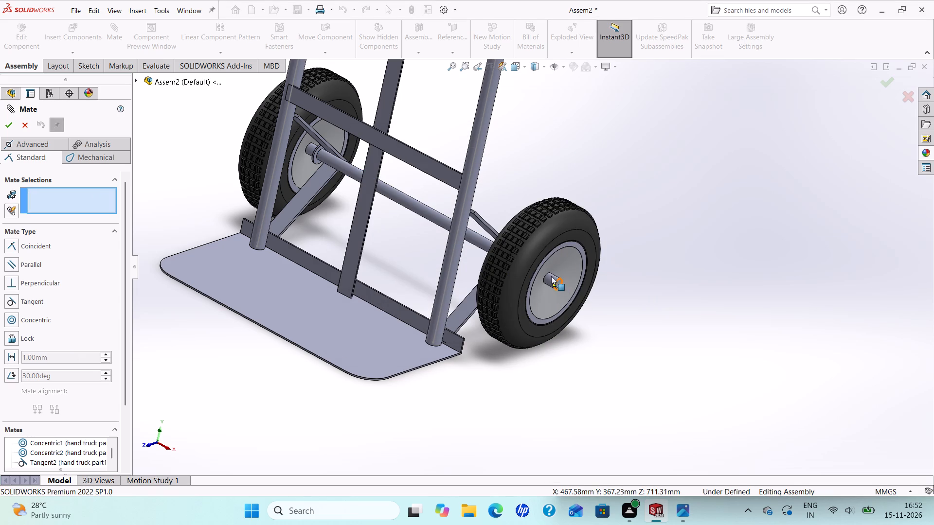
Add a lock mate between the axle's cylindrical face and the outer sidewall of the right wheel's tire.
click(553, 277)
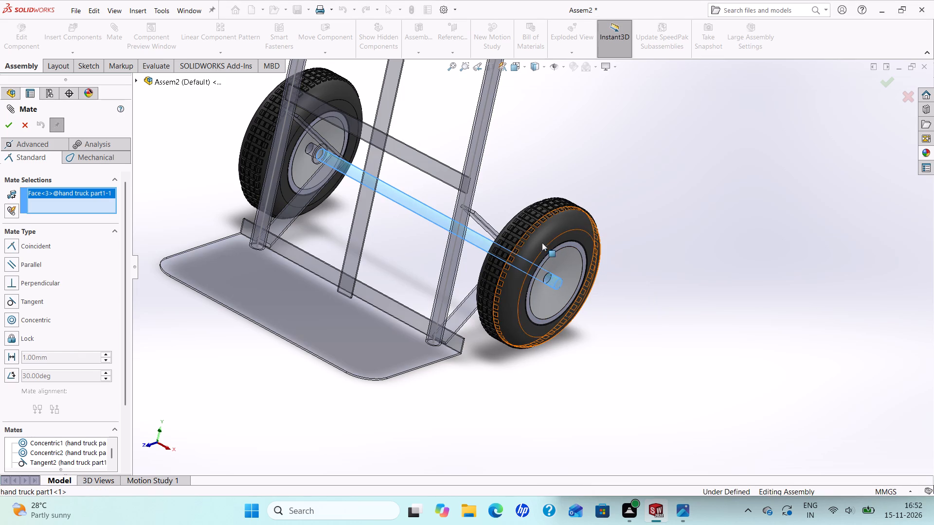
click(539, 239)
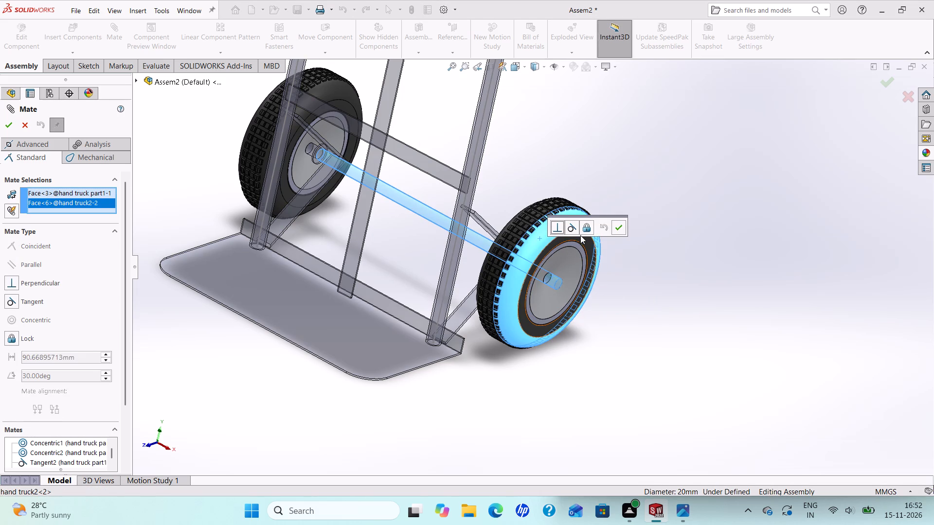
click(584, 227)
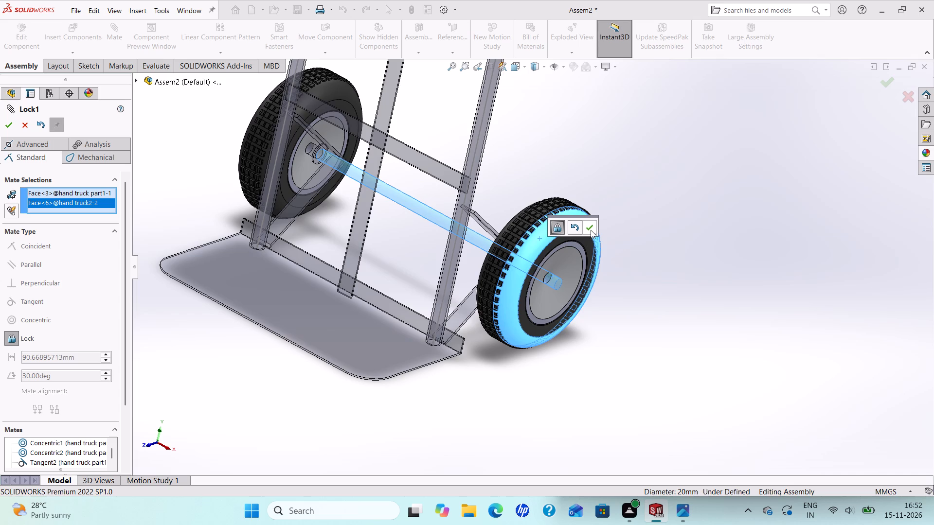
click(591, 228)
Add a lock mate between the axle's protruding left end and the left tire's outer sidewall, and finish mating.
scroll(557, 221, up, 3)
scroll(465, 196, down, 2)
scroll(384, 181, down, 3)
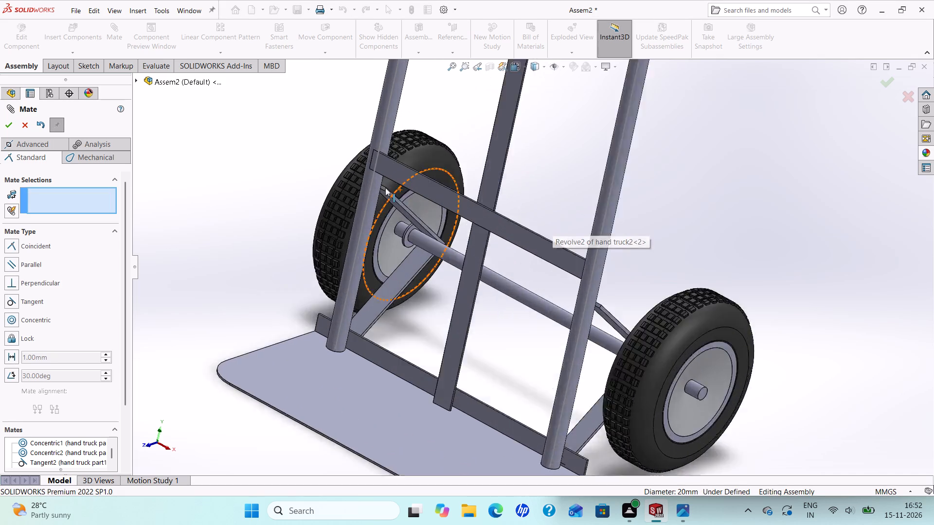
scroll(385, 188, down, 2)
middle_drag(342, 193, 374, 222)
scroll(374, 222, up, 2)
scroll(357, 198, down, 4)
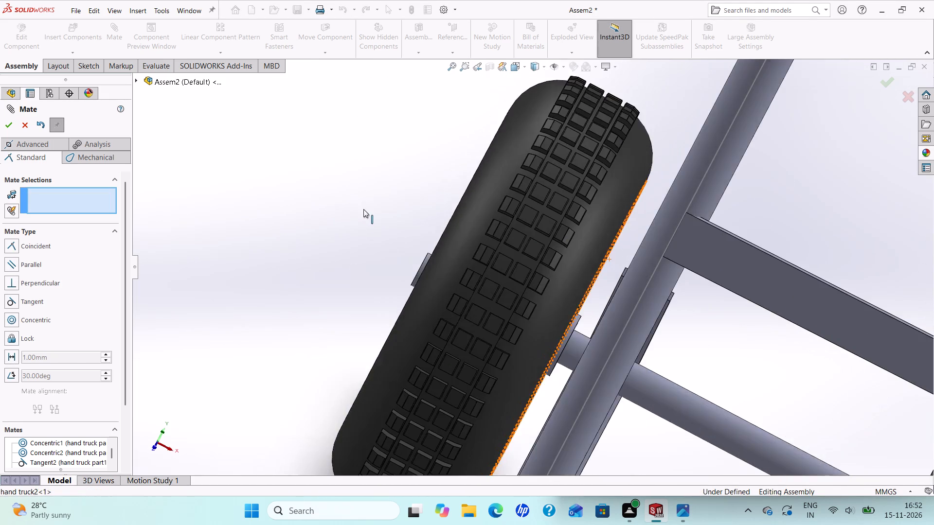
middle_drag(367, 210, 394, 250)
click(299, 174)
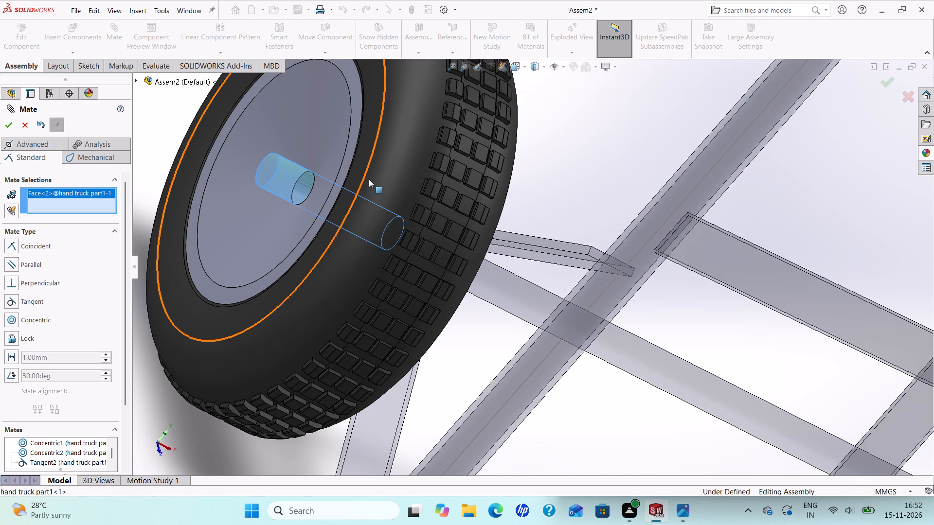
click(371, 180)
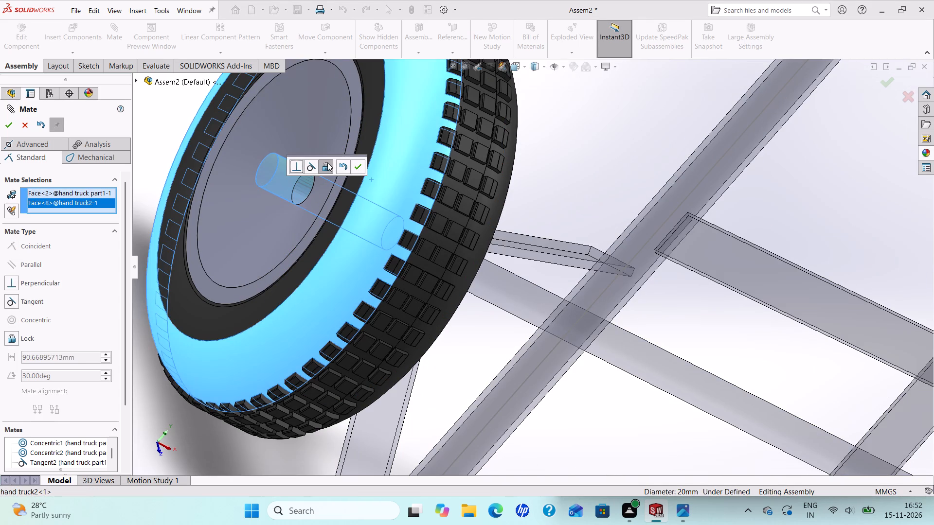
click(327, 162)
click(328, 166)
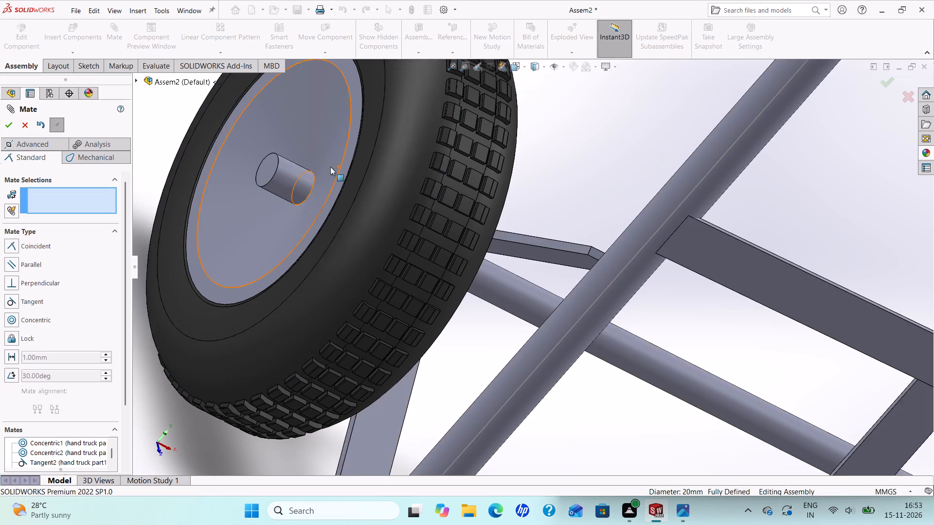
scroll(330, 167, up, 7)
click(8, 130)
Examine the whole hand truck and test whether the right wheel can still be moved on the axle.
scroll(226, 211, up, 1)
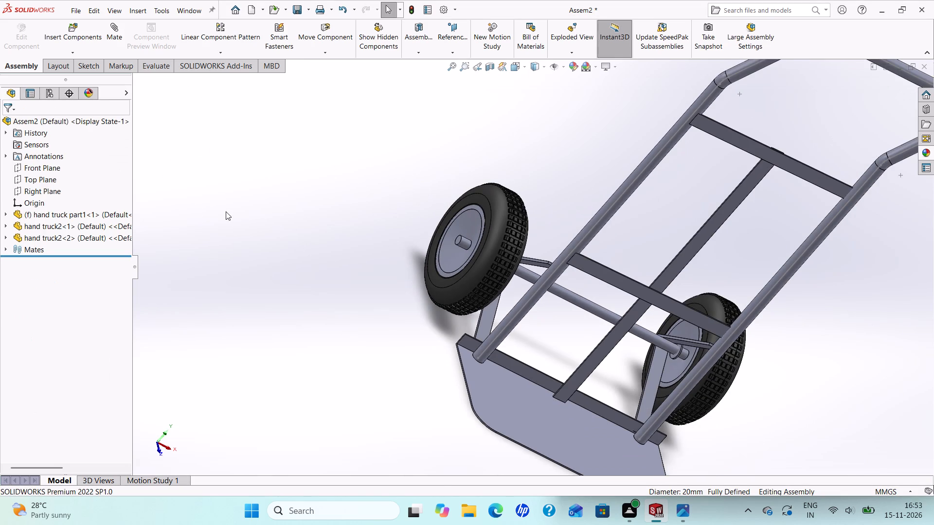
scroll(226, 211, up, 2)
scroll(415, 251, up, 1)
middle_drag(413, 251, 344, 177)
scroll(663, 321, down, 5)
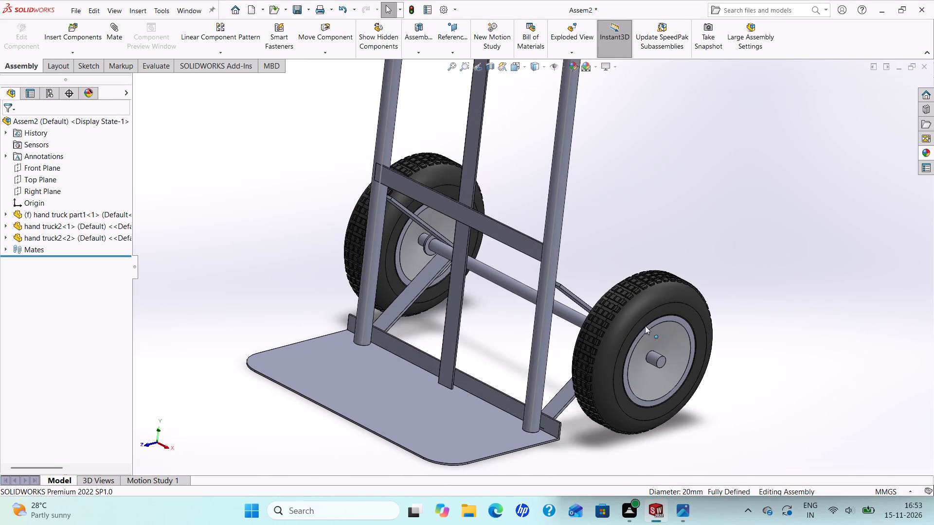
drag(610, 317, 660, 363)
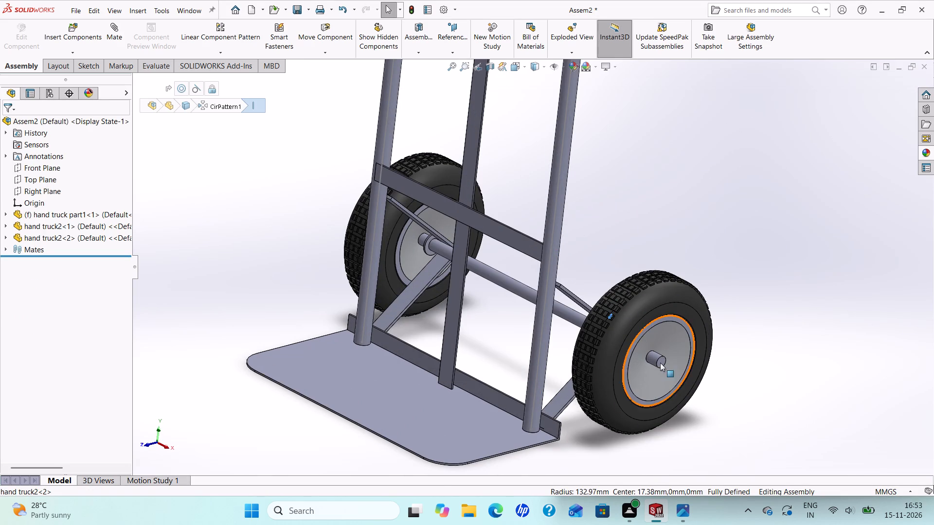
drag(660, 363, 653, 327)
key(Escape)
key(Escape)
scroll(612, 307, up, 2)
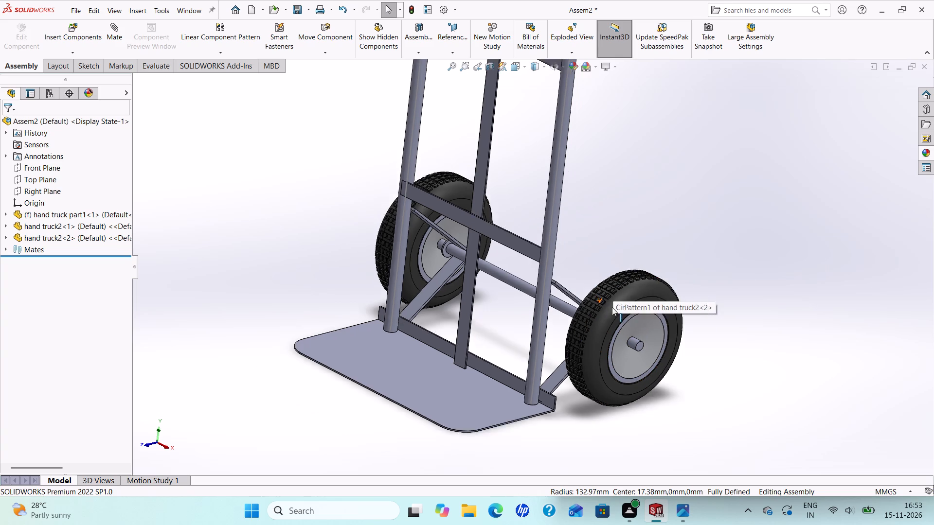
scroll(612, 307, up, 1)
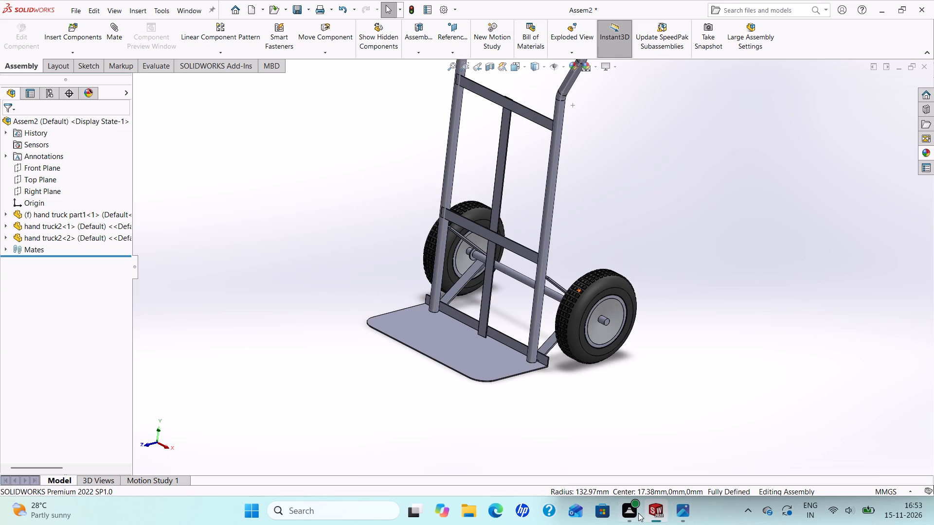
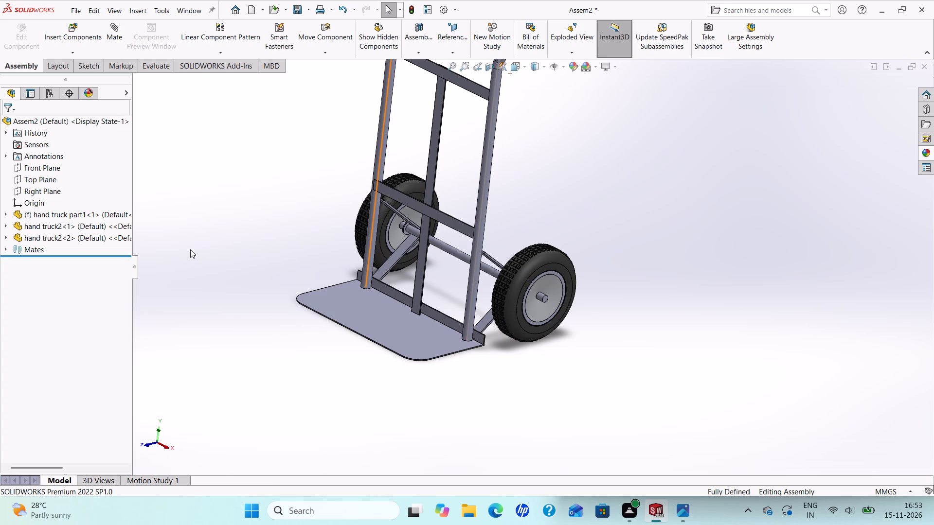
Examine the assembled hand truck as a whole, checking the frame, base plate, axle and both wheels from the front, underside and rear.
scroll(377, 130, up, 1)
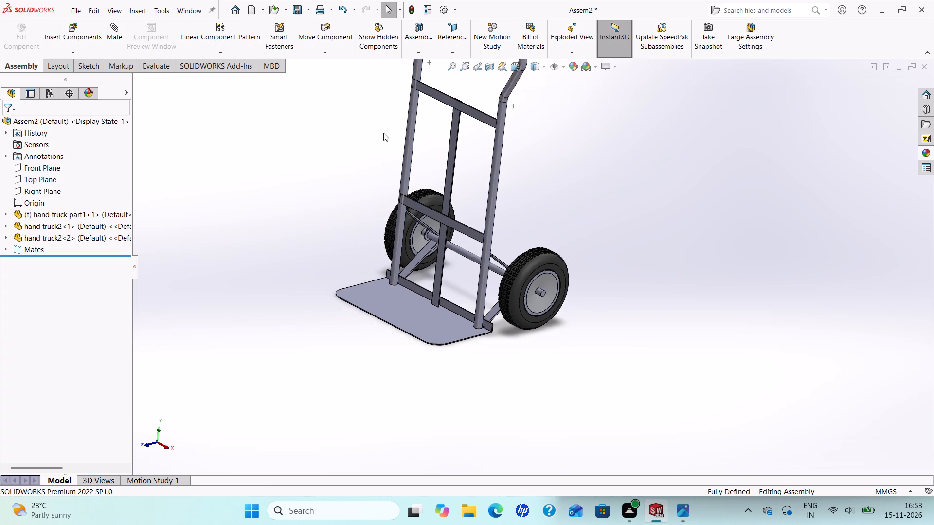
scroll(383, 133, up, 2)
scroll(383, 133, down, 4)
scroll(599, 253, up, 4)
scroll(580, 236, down, 2)
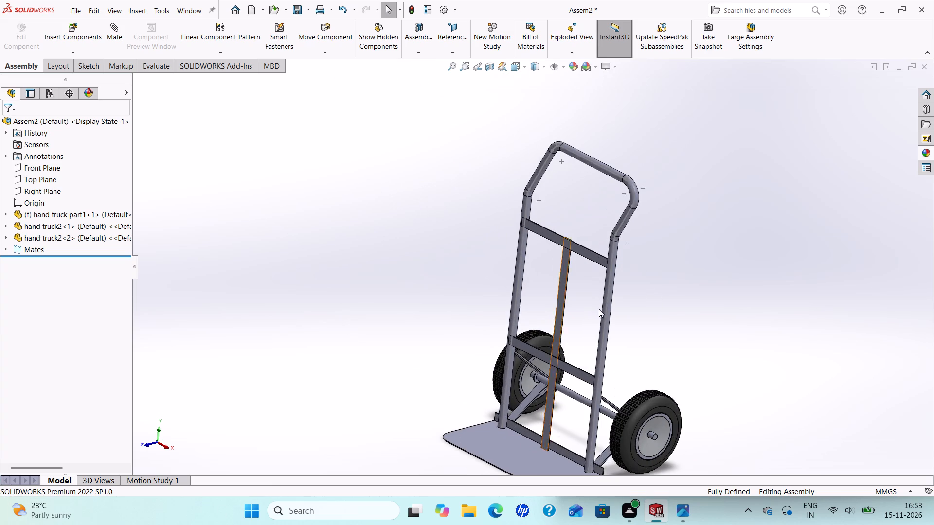
scroll(602, 310, up, 3)
scroll(598, 308, down, 4)
scroll(537, 290, up, 3)
scroll(589, 328, down, 3)
scroll(556, 293, up, 2)
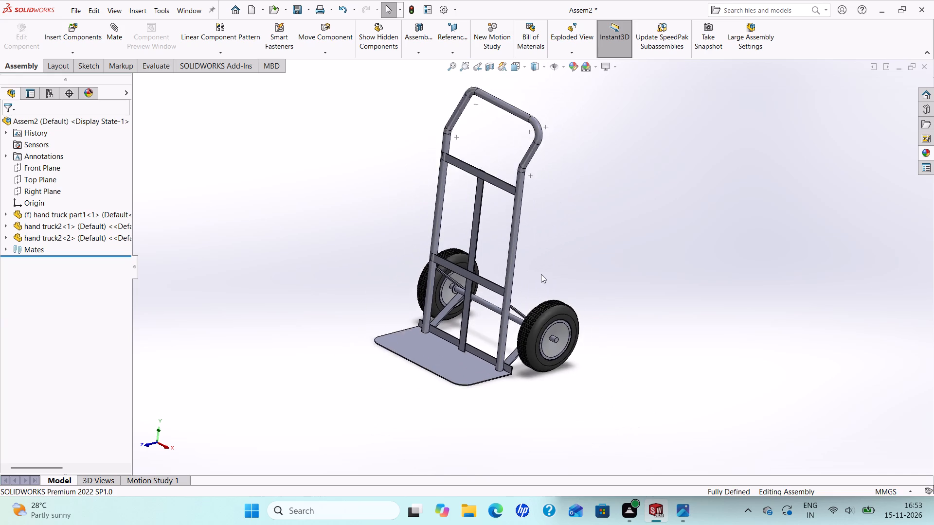
scroll(541, 274, up, 1)
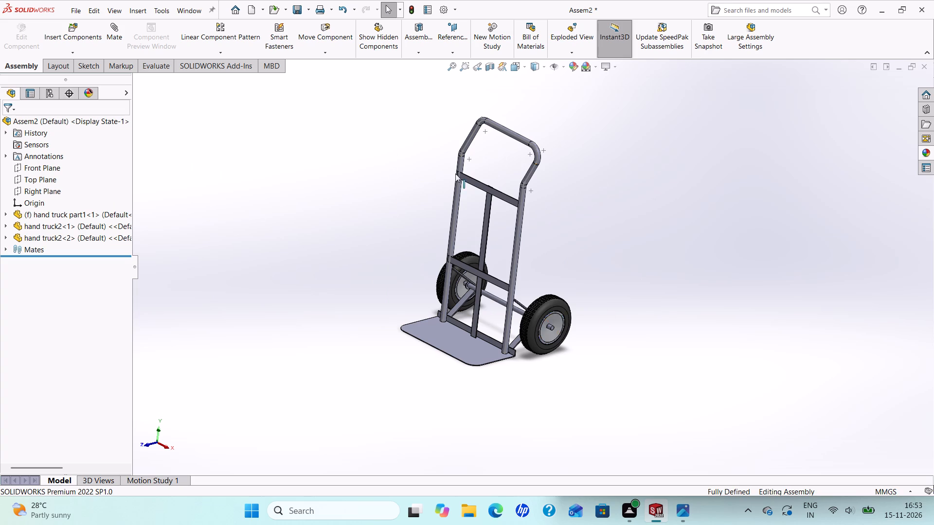
scroll(402, 226, down, 2)
scroll(487, 218, up, 3)
scroll(526, 226, down, 4)
scroll(552, 240, up, 5)
scroll(596, 245, down, 5)
scroll(464, 312, up, 4)
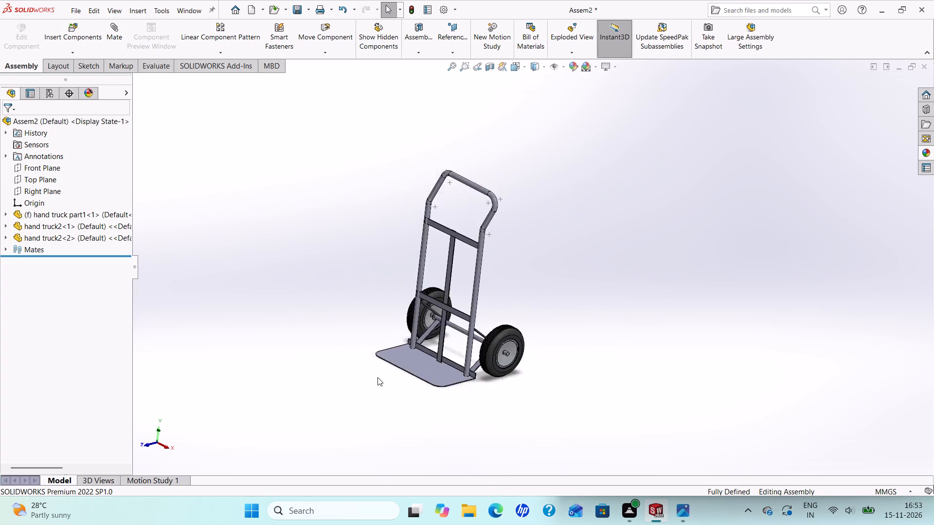
scroll(387, 386, down, 5)
scroll(386, 362, up, 5)
scroll(574, 220, down, 4)
scroll(559, 237, up, 3)
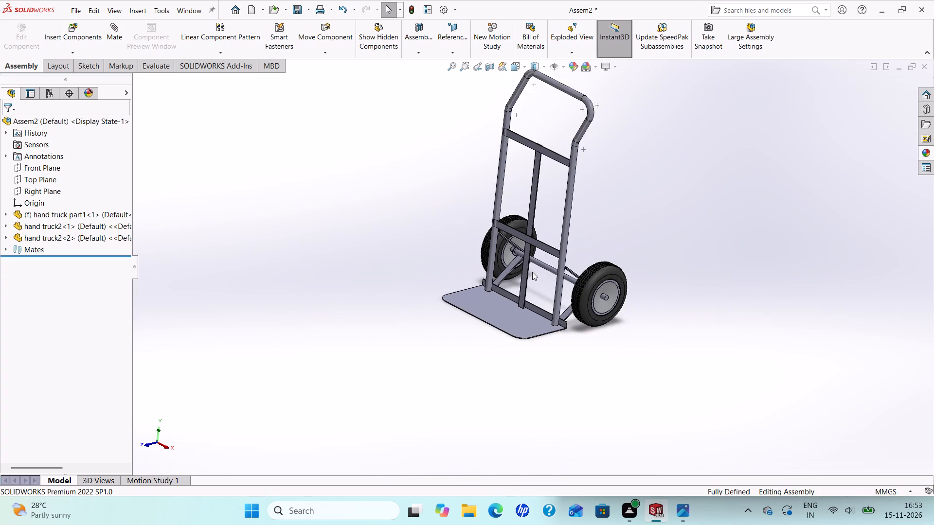
scroll(532, 272, up, 1)
middle_drag(532, 272, 616, 245)
scroll(533, 267, up, 1)
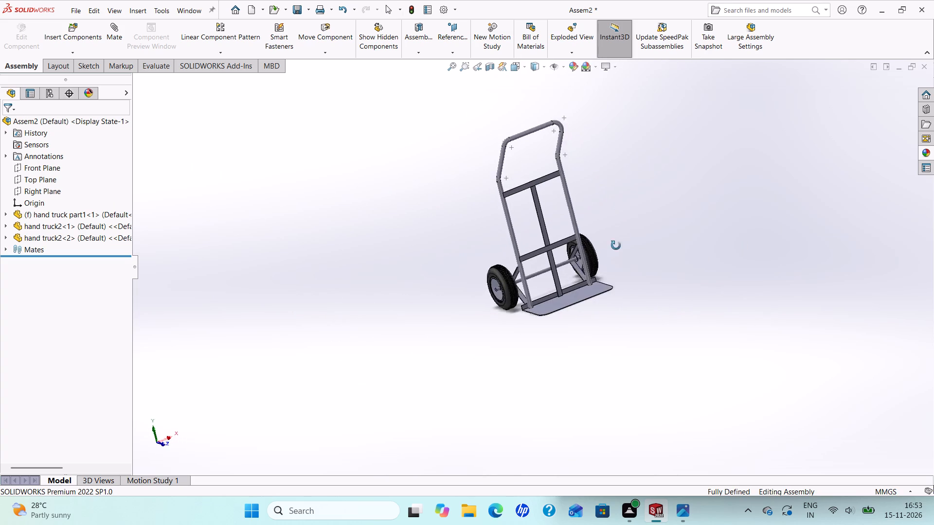
middle_drag(616, 245, 553, 204)
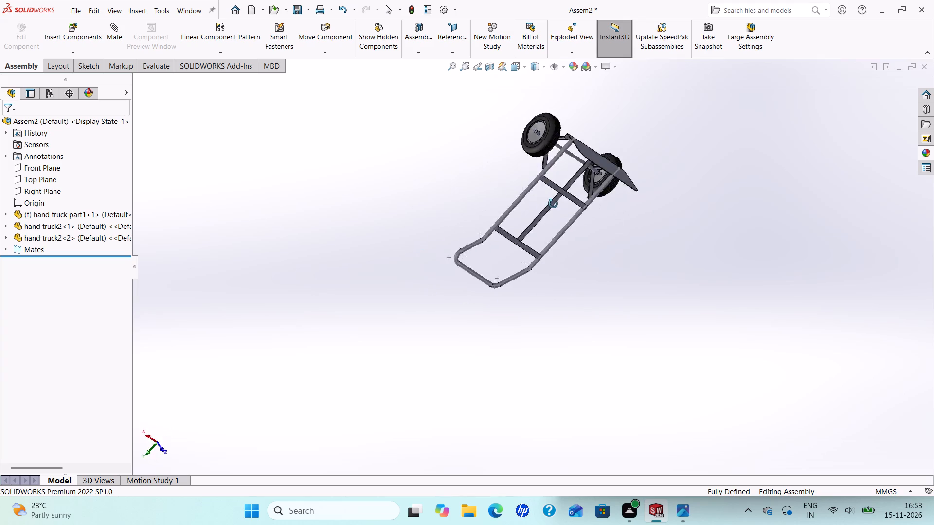
middle_drag(553, 204, 400, 204)
scroll(400, 205, up, 1)
scroll(515, 273, down, 1)
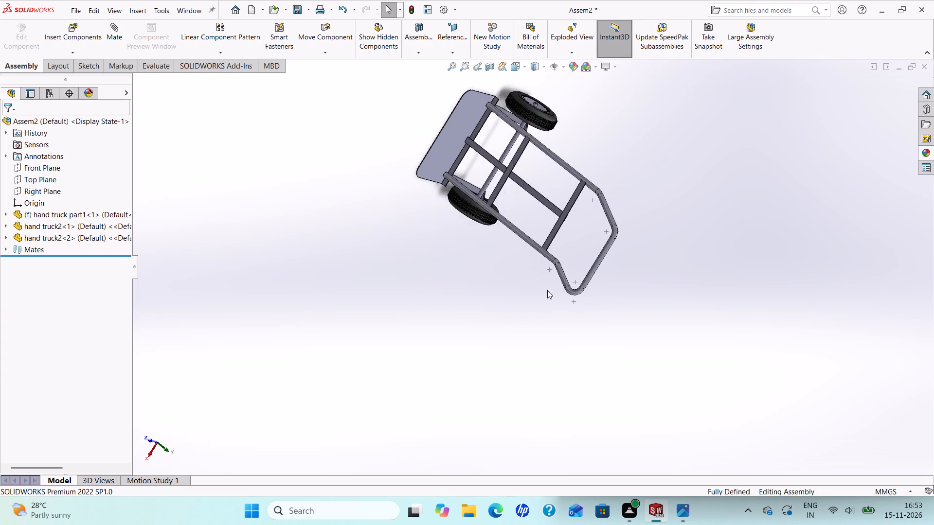
scroll(547, 290, down, 2)
scroll(575, 264, up, 2)
scroll(561, 237, down, 1)
scroll(537, 216, up, 1)
middle_drag(537, 213, 539, 204)
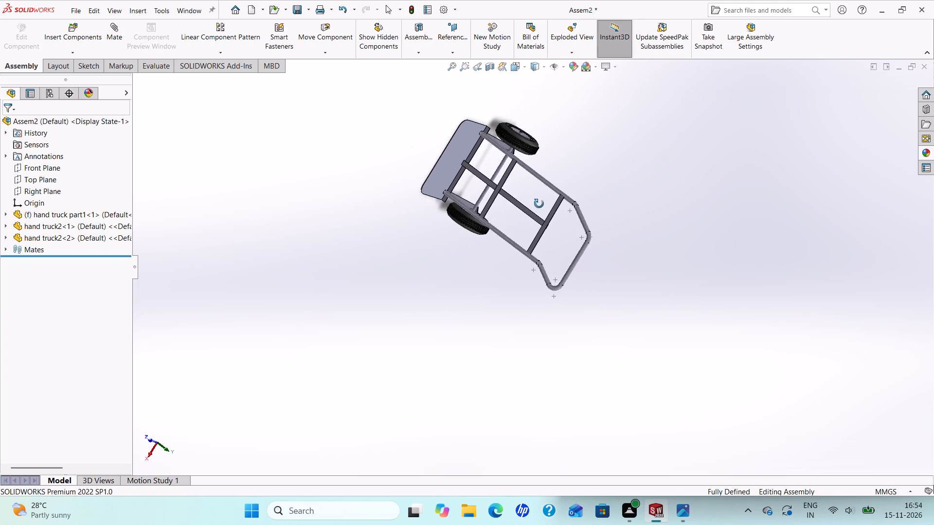
middle_drag(539, 204, 510, 47)
scroll(511, 50, up, 1)
scroll(510, 53, down, 3)
scroll(624, 374, up, 1)
middle_drag(627, 364, 582, 297)
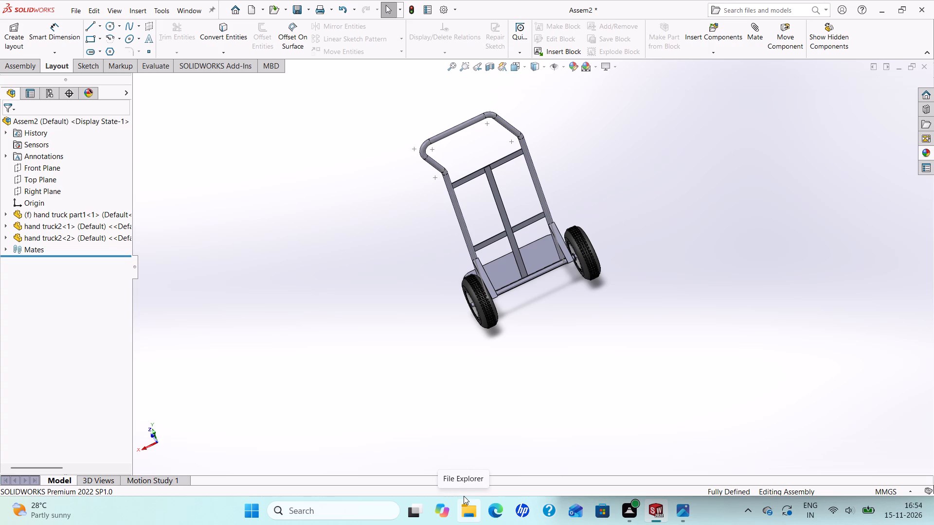
Save the assembly under the name "hand truck assembly" in the Desktop's wheel support folder.
key(ctrl+s)
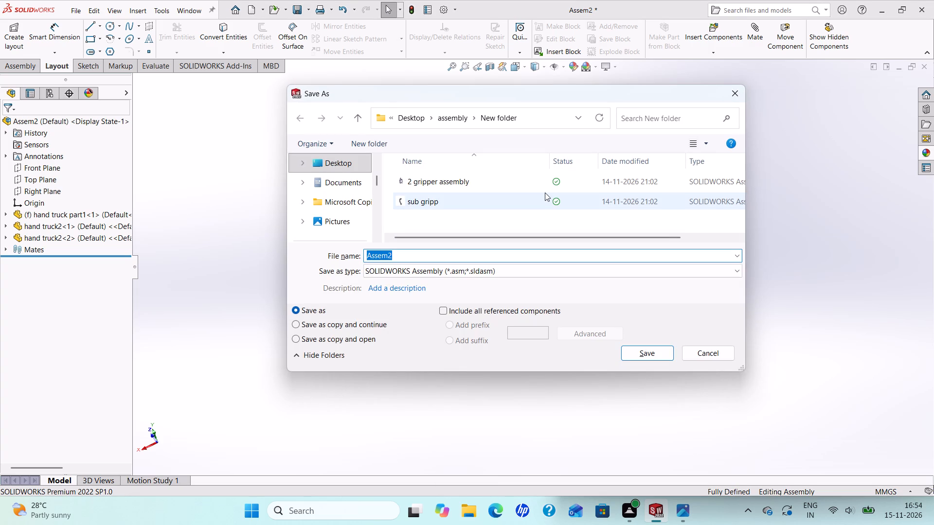
click(445, 119)
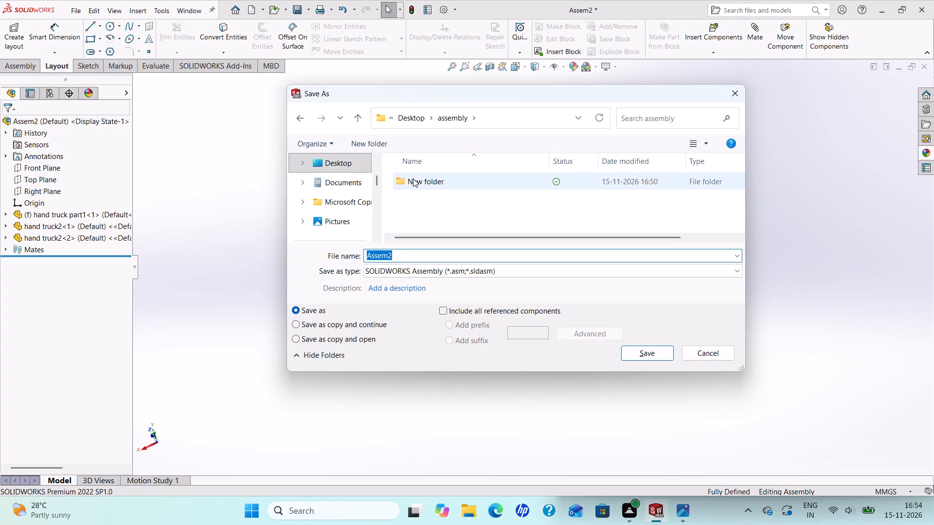
double_click(417, 185)
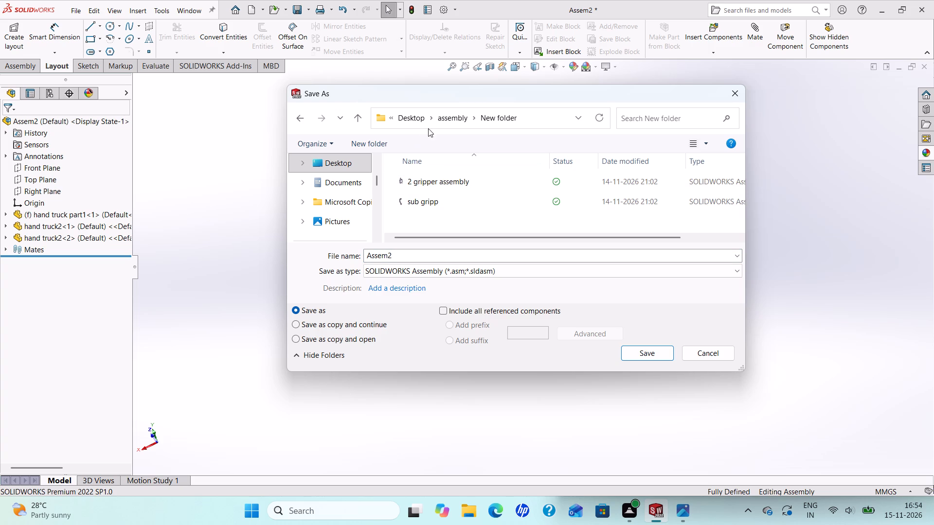
click(438, 117)
click(417, 125)
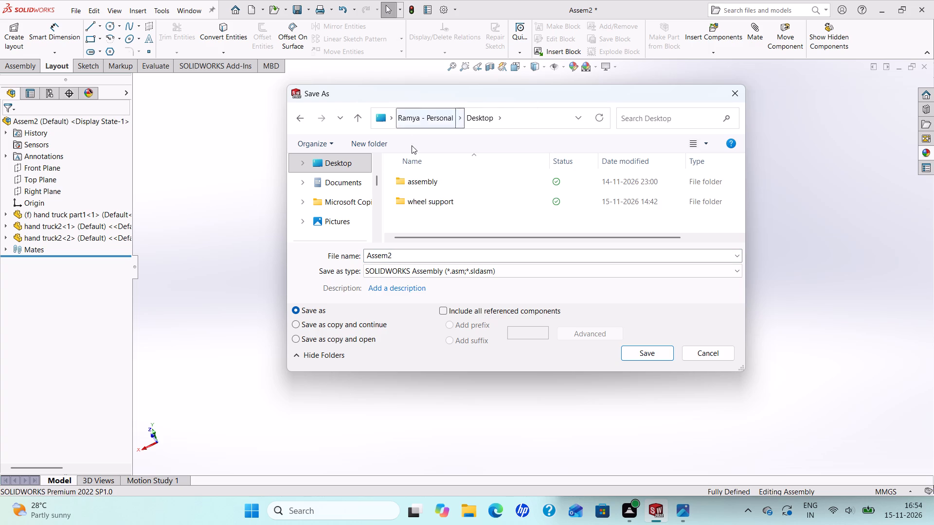
double_click(416, 199)
scroll(432, 210, down, 3)
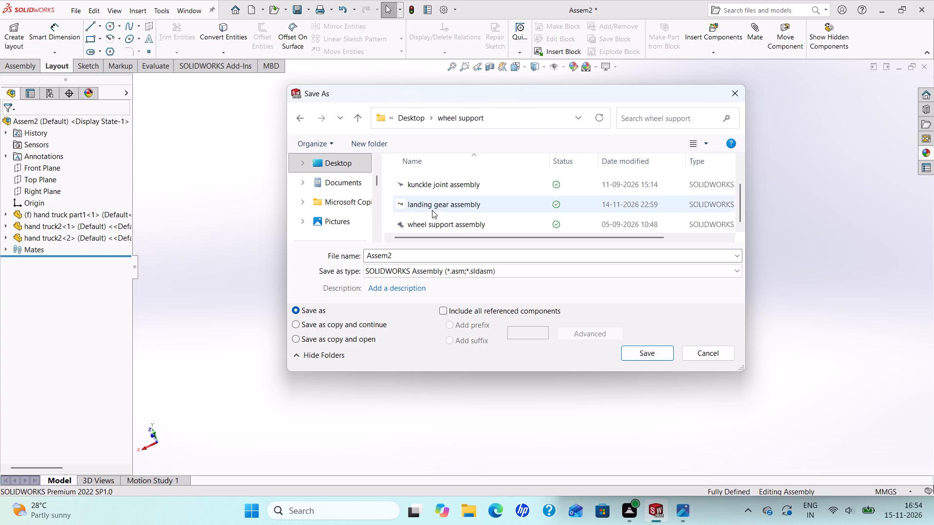
scroll(432, 210, down, 2)
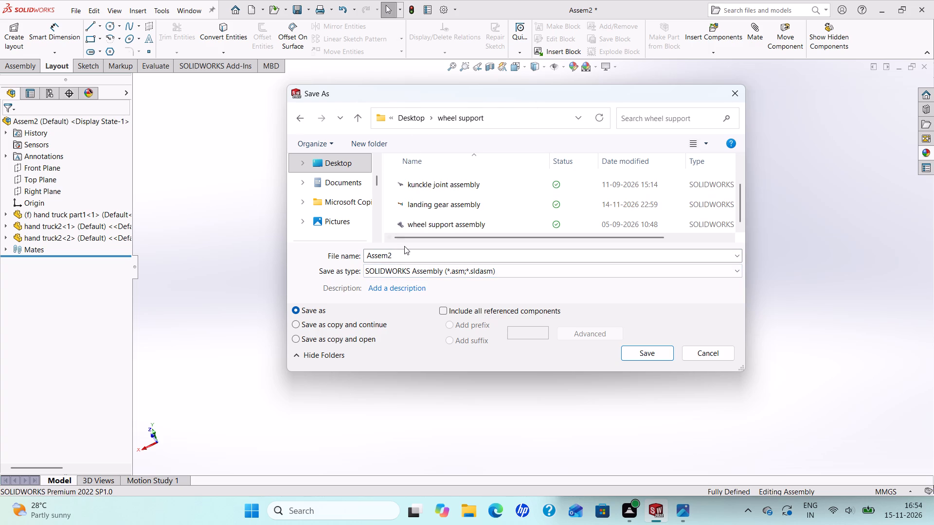
click(396, 253)
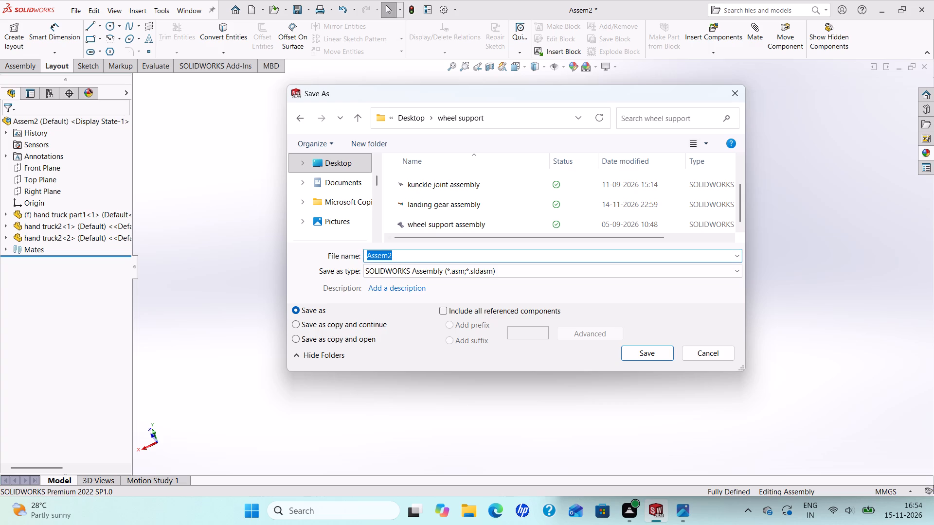
text(hand)
key(space)
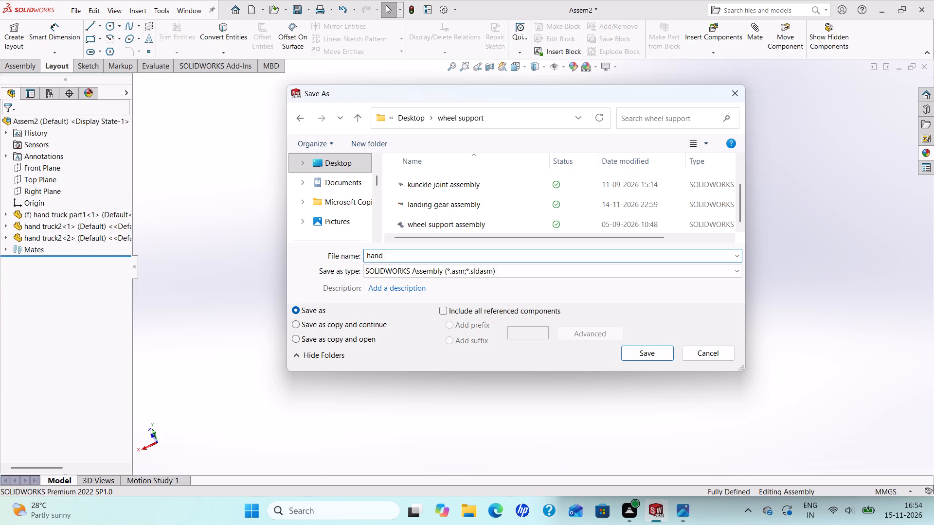
text(truck assme)
text(bly)
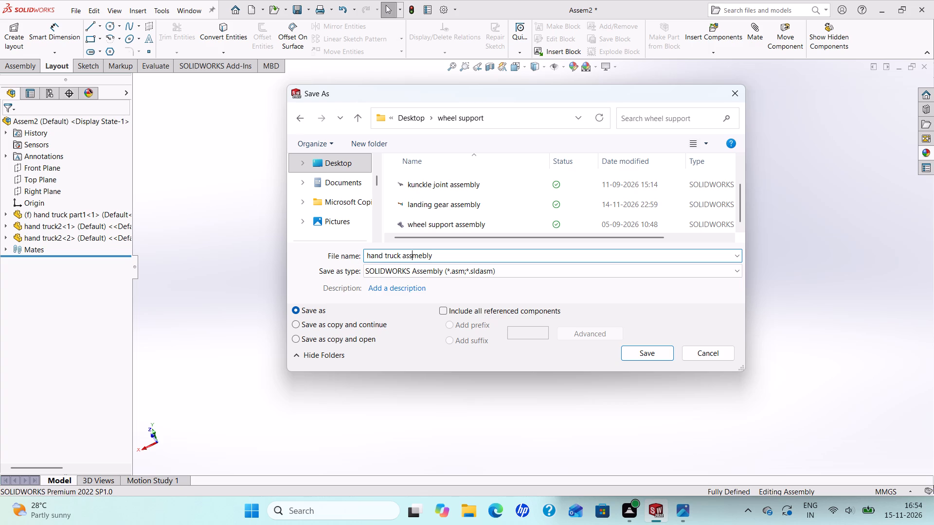
click(412, 254)
key(e)
click(426, 253)
key(BackSpace)
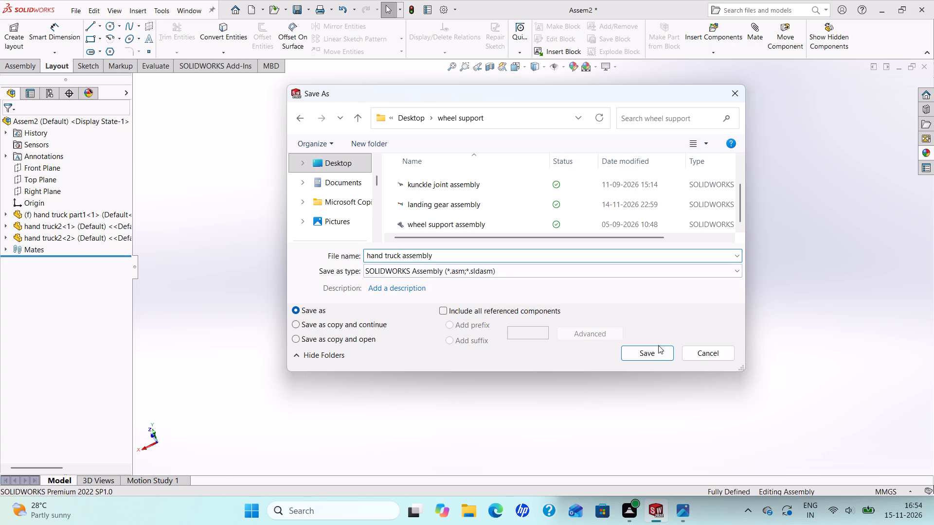
click(655, 351)
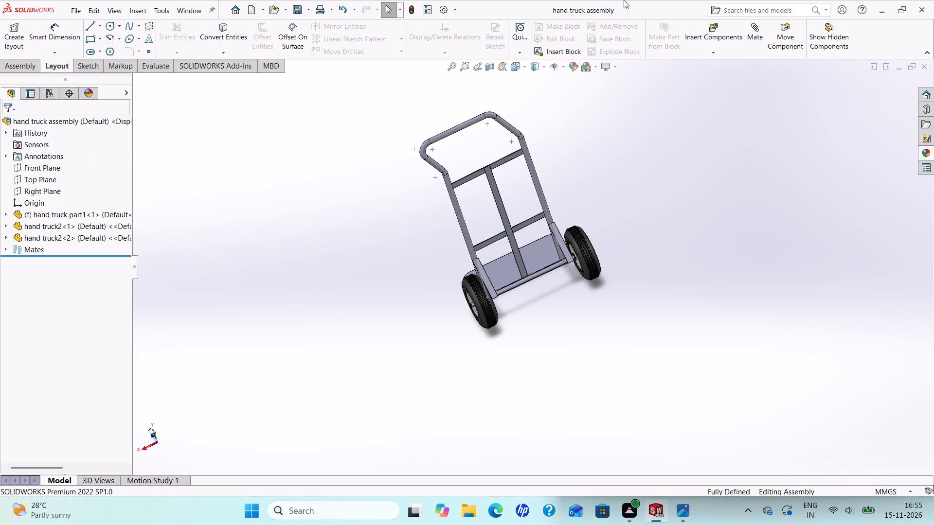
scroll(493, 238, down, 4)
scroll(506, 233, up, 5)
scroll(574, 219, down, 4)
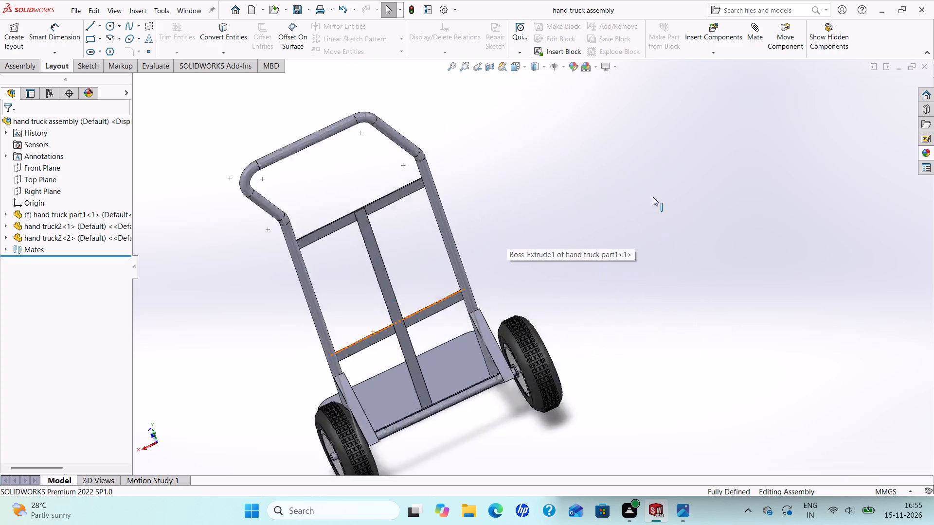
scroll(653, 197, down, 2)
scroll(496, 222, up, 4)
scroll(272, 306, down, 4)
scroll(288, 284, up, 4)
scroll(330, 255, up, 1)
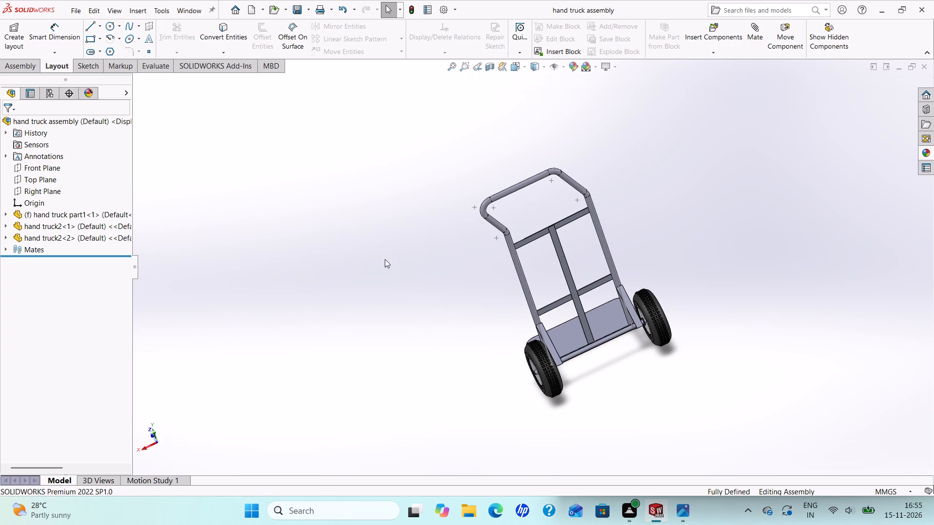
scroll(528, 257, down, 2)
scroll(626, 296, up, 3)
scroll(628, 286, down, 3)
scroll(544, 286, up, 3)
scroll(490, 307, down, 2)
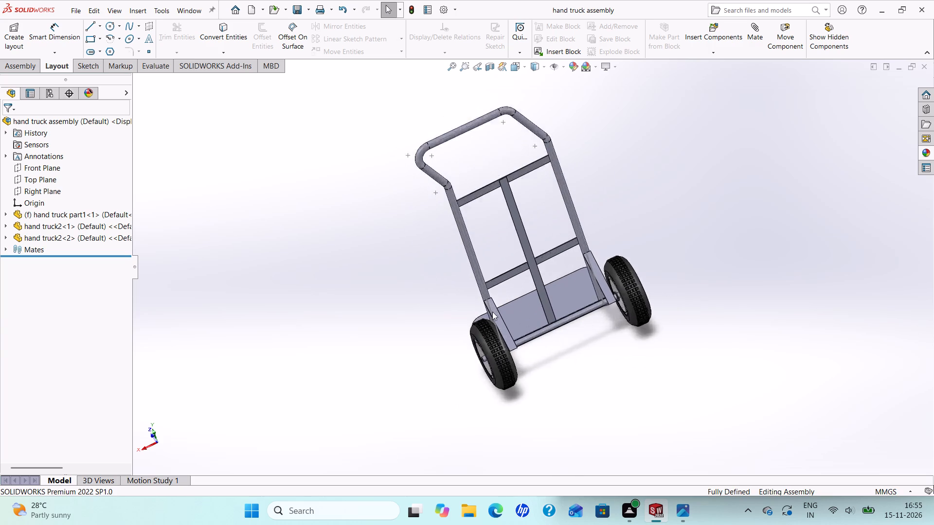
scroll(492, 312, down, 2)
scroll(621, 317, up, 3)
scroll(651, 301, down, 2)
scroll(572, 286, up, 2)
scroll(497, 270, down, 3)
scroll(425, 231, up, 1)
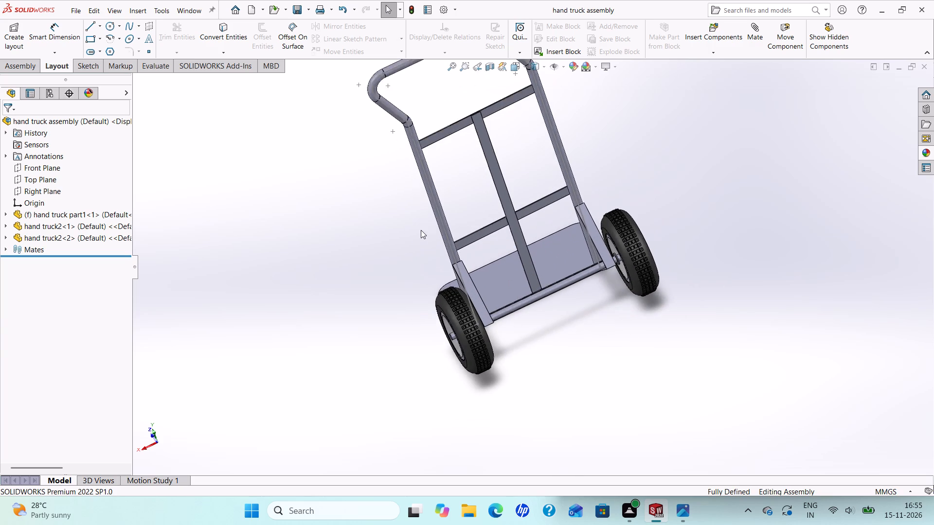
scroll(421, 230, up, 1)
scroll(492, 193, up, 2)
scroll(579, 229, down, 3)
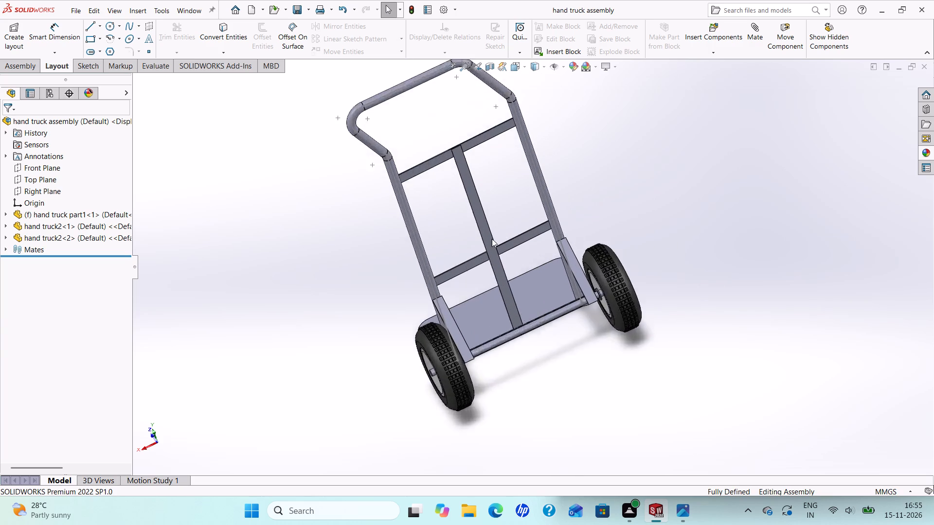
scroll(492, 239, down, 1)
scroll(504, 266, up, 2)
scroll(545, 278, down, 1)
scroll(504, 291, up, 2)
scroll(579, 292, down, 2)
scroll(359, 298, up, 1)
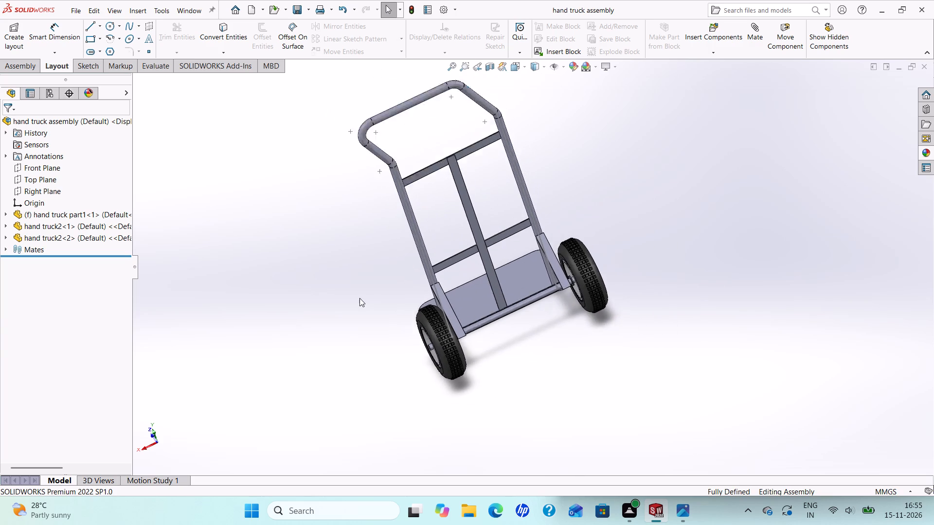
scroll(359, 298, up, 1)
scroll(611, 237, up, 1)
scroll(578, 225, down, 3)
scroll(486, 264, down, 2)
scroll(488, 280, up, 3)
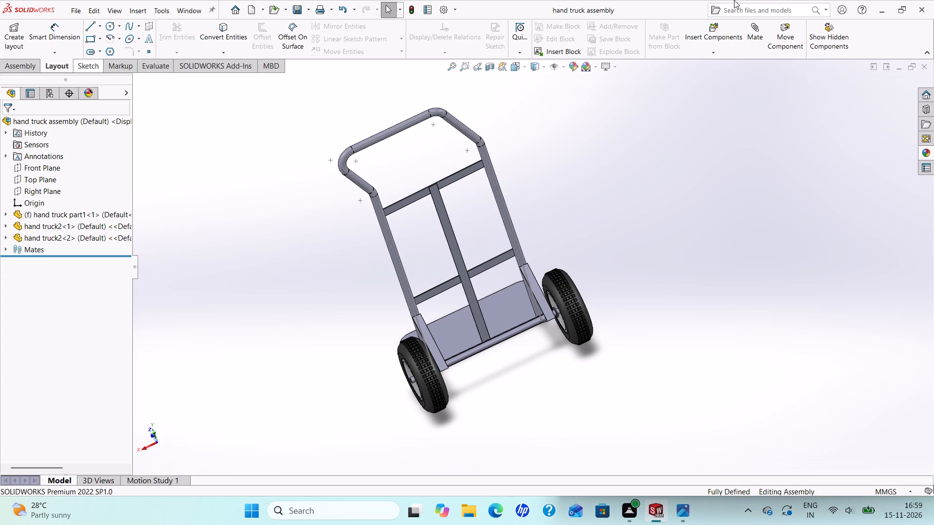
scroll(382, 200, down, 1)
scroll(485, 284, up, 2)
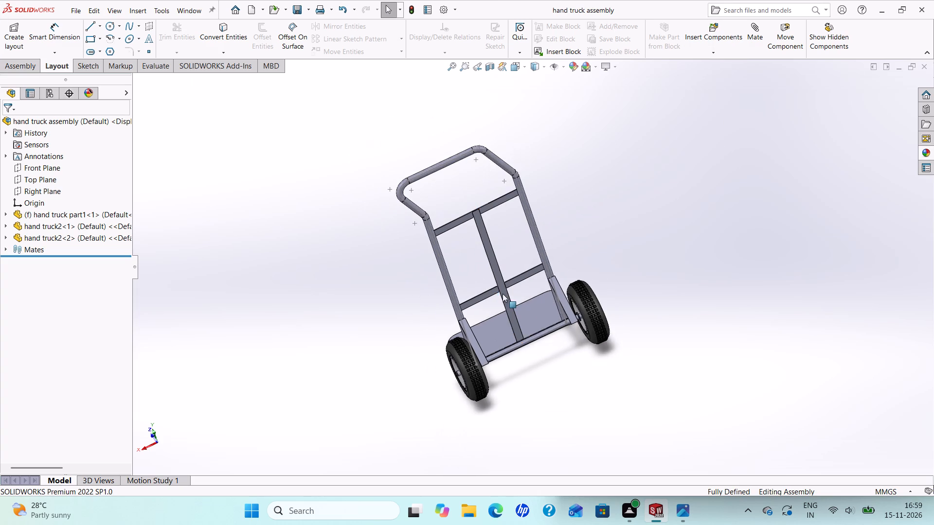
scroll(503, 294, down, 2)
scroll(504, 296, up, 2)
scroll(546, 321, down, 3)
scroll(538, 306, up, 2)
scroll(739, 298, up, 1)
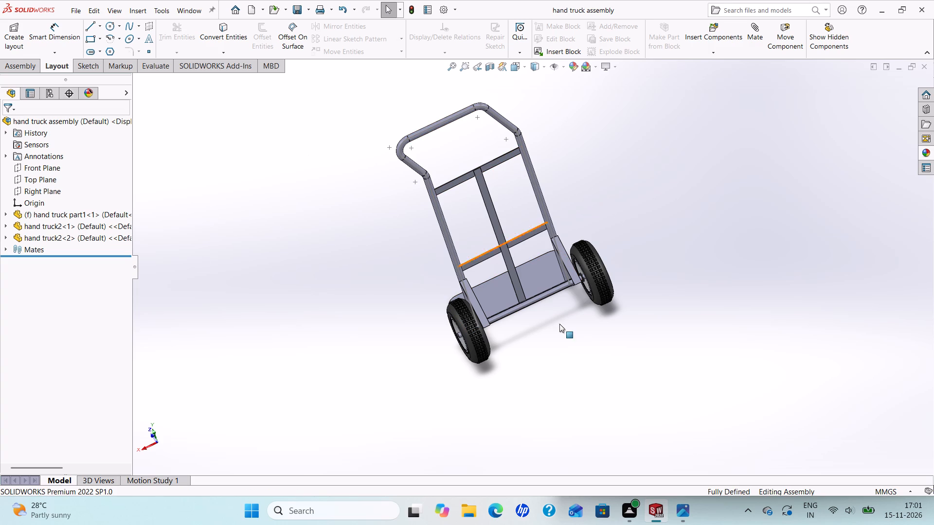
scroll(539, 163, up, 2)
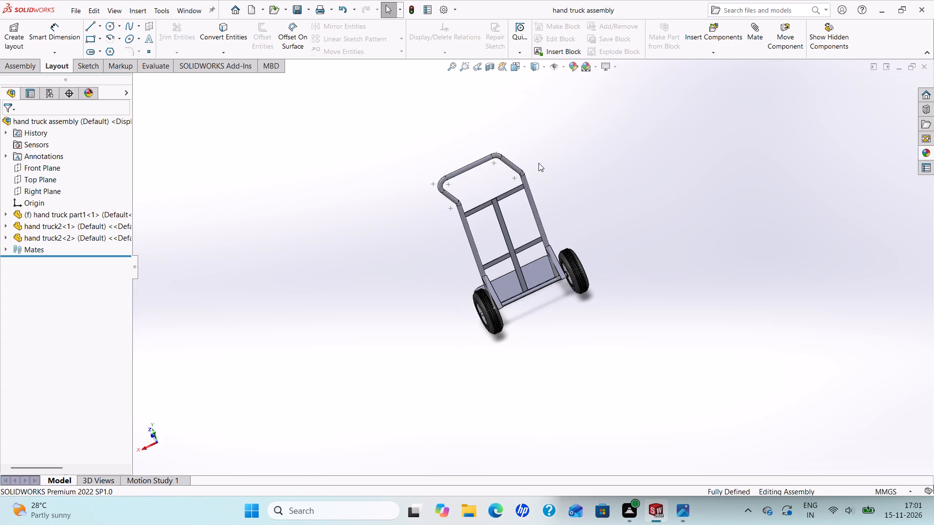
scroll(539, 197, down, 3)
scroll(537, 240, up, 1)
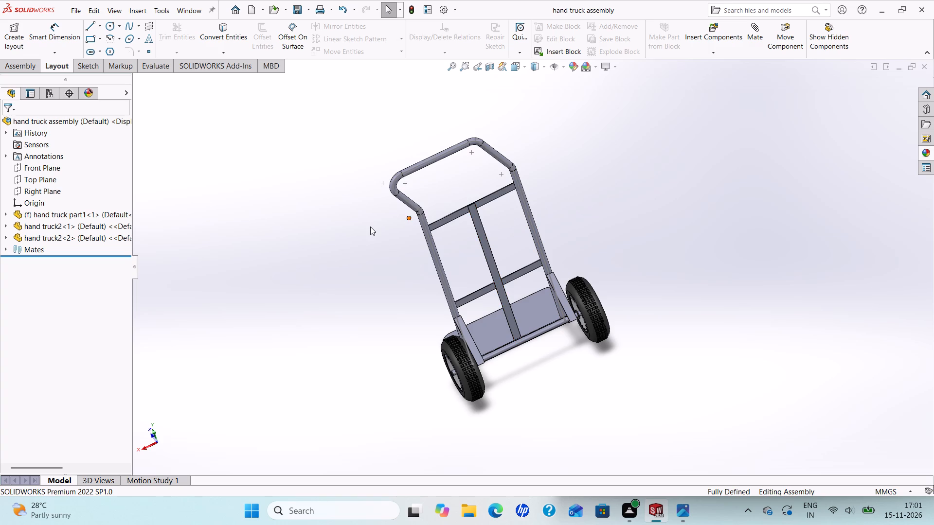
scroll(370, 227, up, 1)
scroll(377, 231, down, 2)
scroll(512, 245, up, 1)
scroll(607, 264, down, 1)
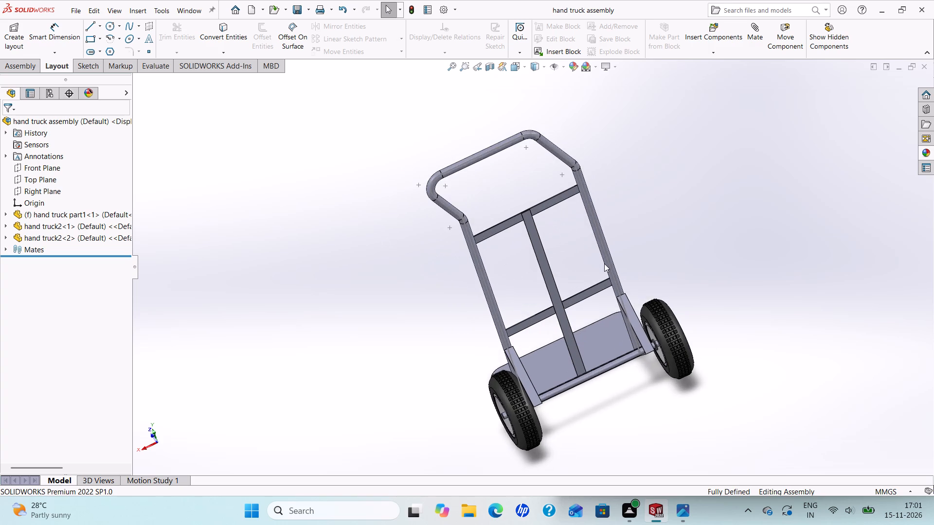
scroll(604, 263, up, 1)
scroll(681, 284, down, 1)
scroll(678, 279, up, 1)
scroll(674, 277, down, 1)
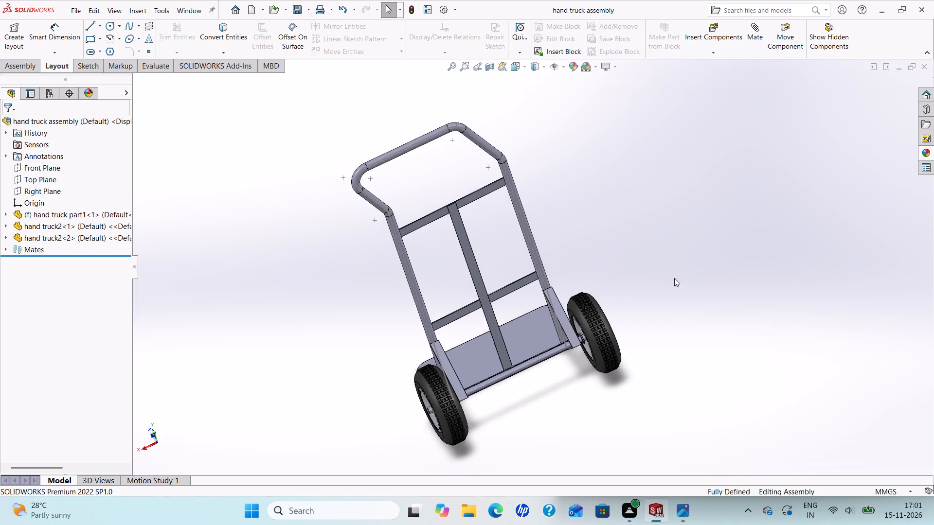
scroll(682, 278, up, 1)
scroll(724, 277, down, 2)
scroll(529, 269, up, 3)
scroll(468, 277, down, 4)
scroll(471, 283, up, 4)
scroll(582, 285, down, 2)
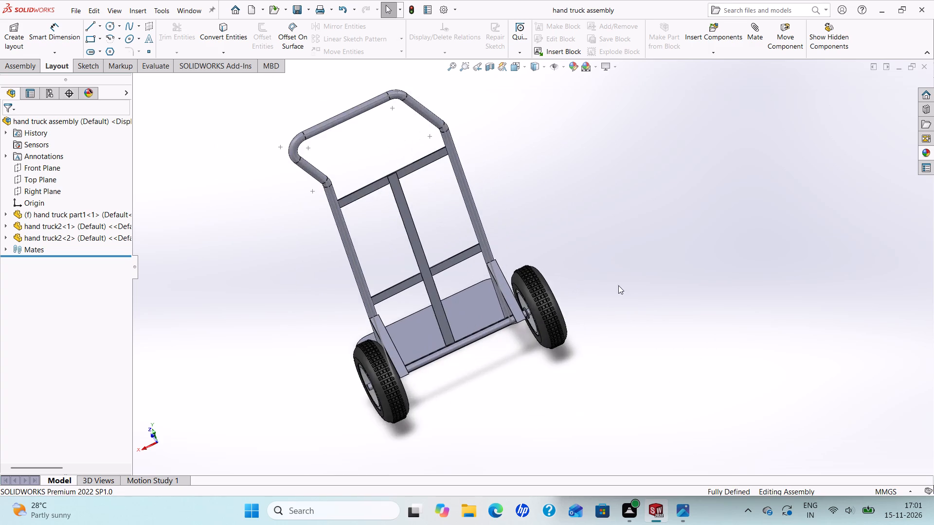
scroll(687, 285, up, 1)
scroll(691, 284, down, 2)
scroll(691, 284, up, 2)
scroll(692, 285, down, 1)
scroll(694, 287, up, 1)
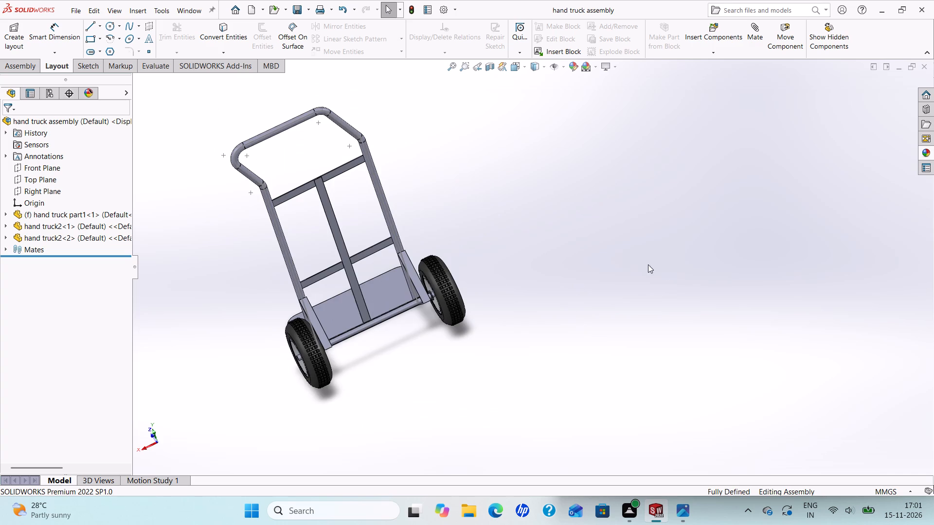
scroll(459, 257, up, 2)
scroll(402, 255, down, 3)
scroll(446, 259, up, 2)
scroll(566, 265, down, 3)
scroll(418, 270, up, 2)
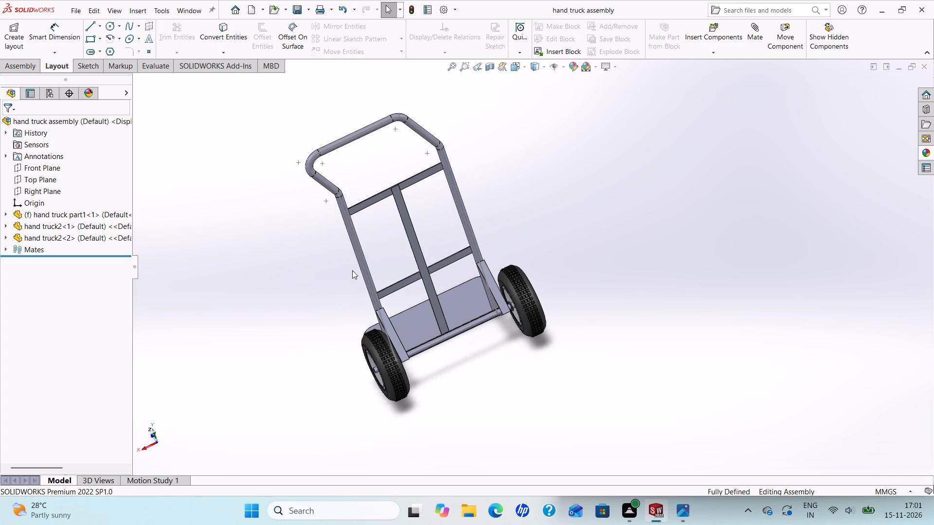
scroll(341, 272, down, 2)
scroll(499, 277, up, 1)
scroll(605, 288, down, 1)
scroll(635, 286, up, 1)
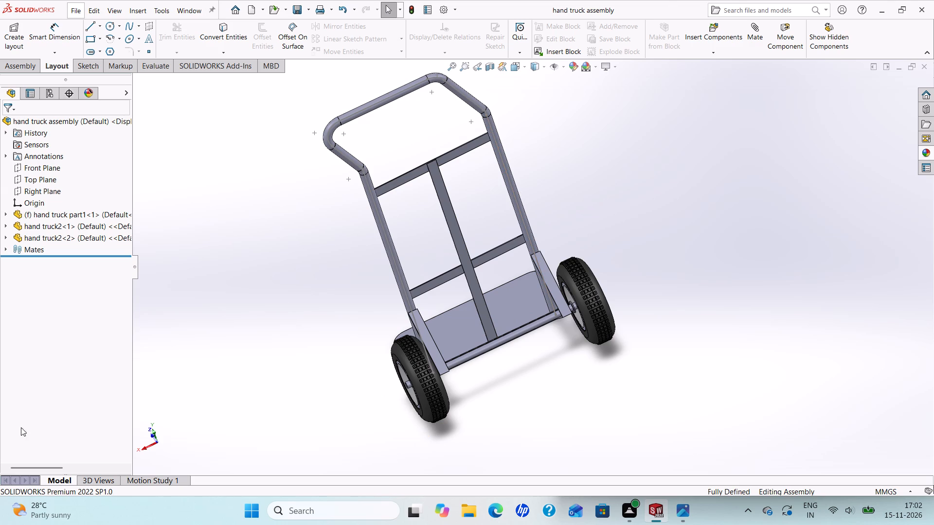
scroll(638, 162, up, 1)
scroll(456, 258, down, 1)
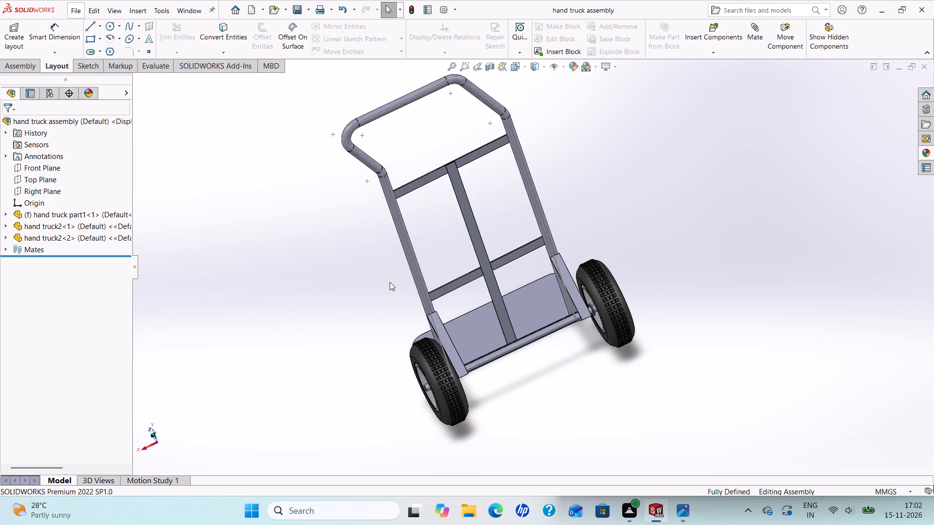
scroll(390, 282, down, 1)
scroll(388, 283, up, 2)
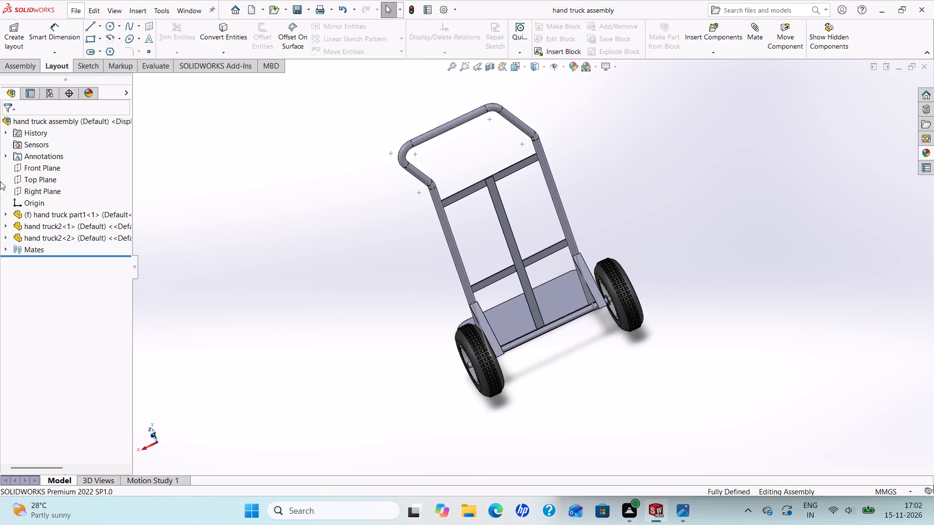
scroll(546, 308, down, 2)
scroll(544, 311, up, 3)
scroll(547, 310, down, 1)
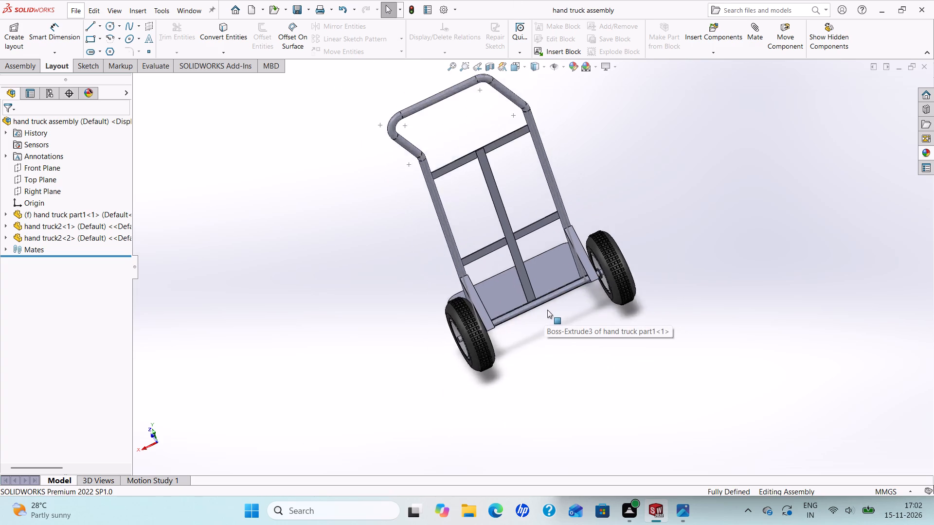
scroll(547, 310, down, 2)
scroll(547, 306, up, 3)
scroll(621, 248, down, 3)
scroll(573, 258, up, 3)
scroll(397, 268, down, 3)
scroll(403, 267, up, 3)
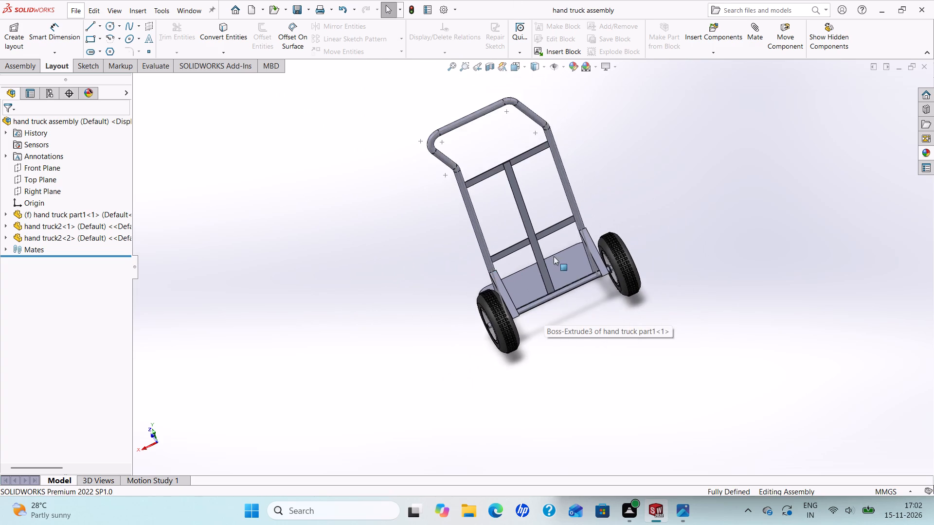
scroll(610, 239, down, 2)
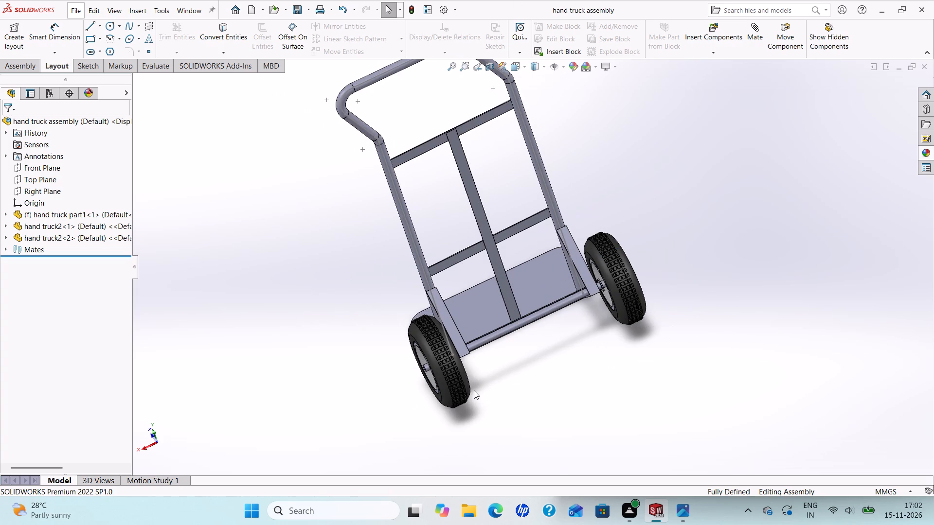
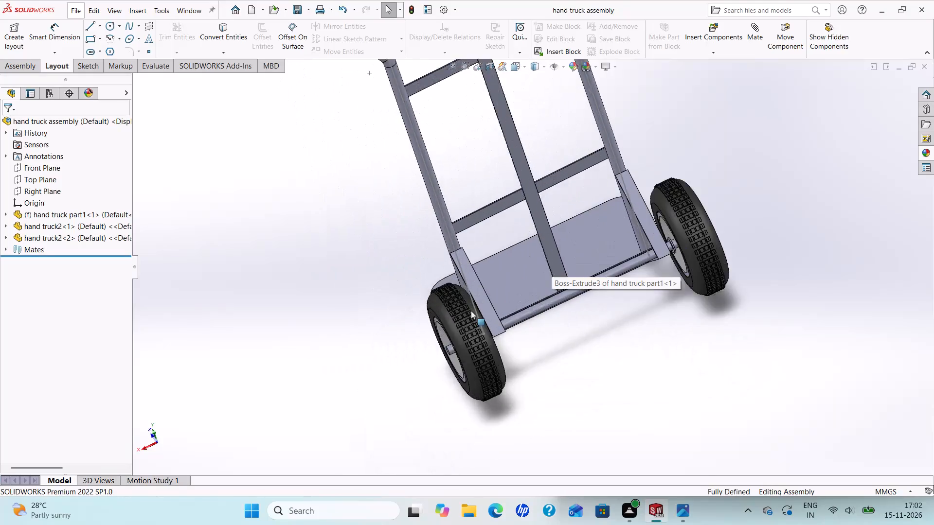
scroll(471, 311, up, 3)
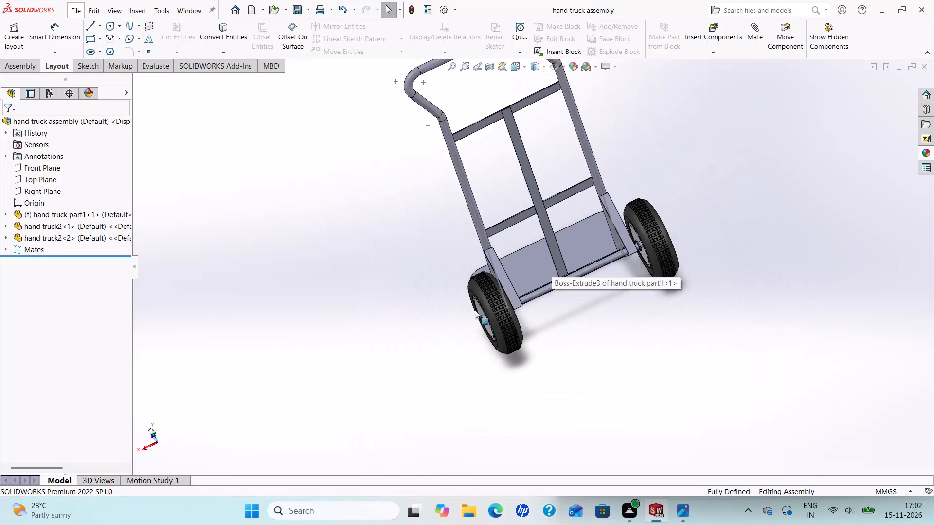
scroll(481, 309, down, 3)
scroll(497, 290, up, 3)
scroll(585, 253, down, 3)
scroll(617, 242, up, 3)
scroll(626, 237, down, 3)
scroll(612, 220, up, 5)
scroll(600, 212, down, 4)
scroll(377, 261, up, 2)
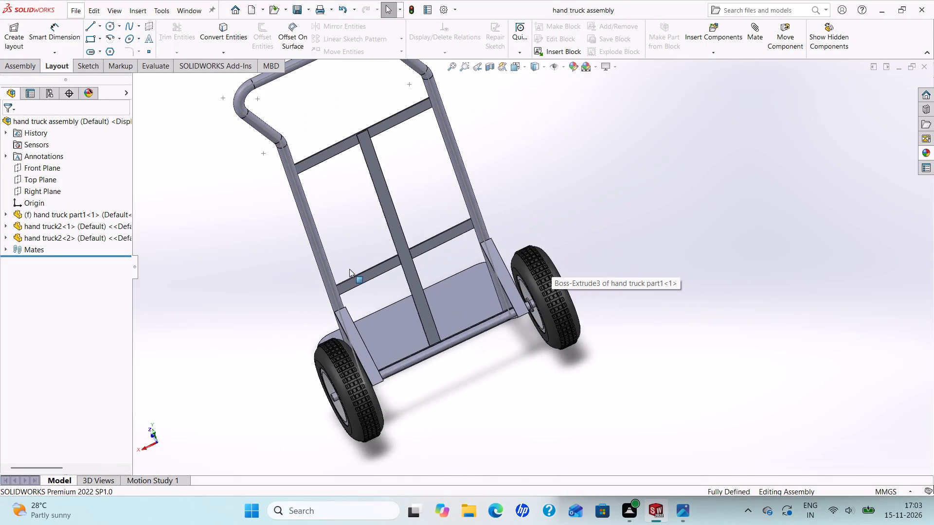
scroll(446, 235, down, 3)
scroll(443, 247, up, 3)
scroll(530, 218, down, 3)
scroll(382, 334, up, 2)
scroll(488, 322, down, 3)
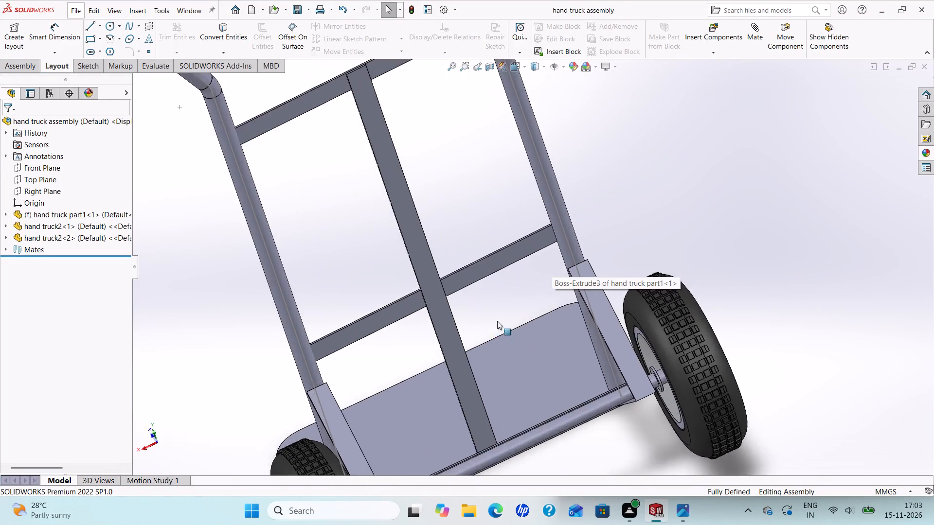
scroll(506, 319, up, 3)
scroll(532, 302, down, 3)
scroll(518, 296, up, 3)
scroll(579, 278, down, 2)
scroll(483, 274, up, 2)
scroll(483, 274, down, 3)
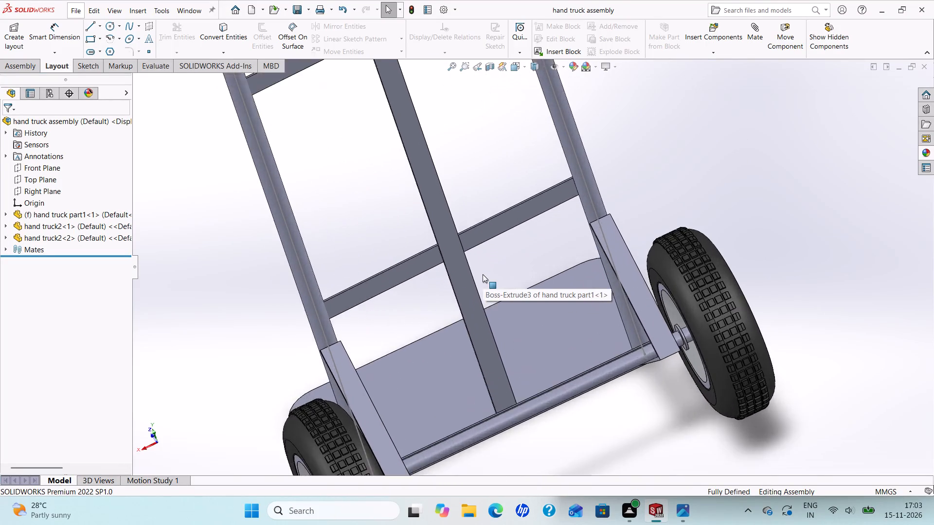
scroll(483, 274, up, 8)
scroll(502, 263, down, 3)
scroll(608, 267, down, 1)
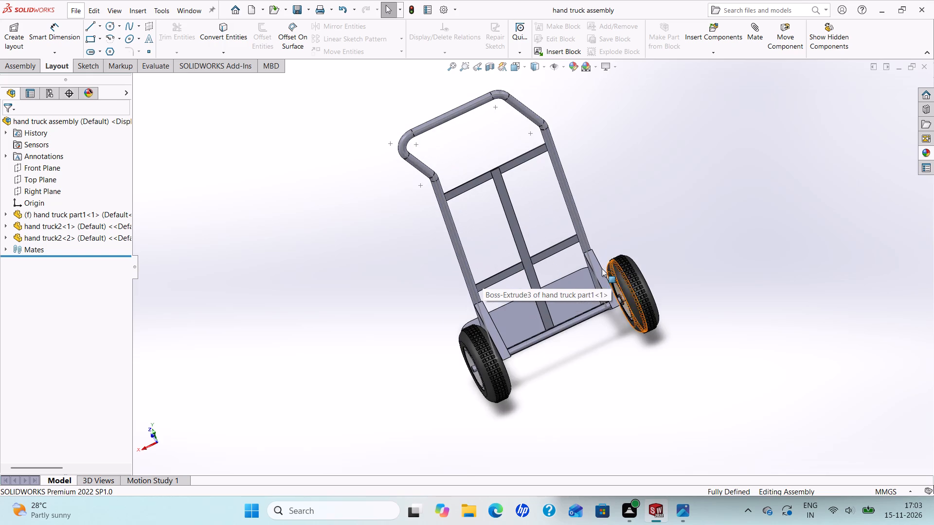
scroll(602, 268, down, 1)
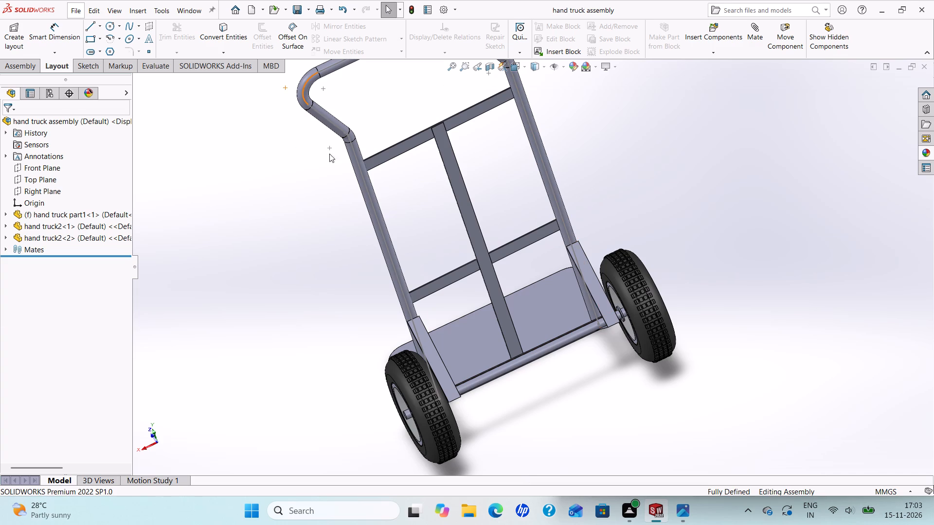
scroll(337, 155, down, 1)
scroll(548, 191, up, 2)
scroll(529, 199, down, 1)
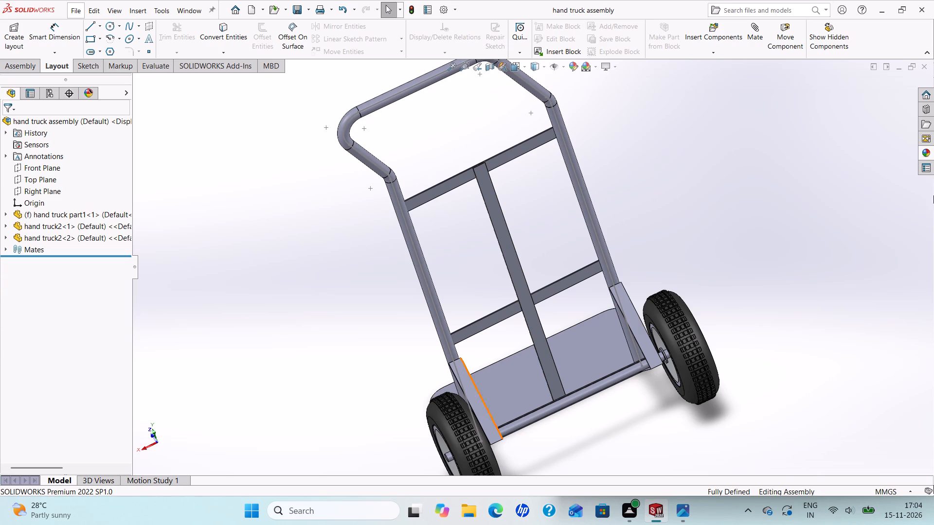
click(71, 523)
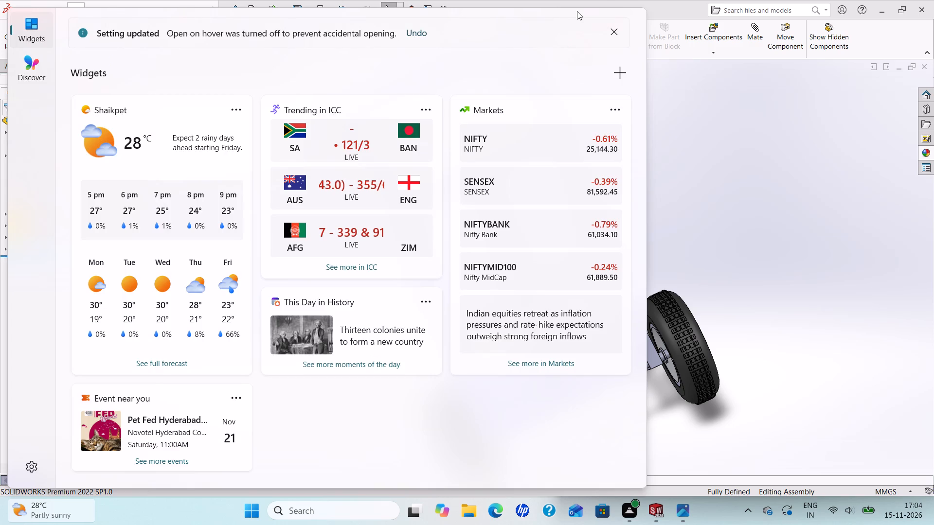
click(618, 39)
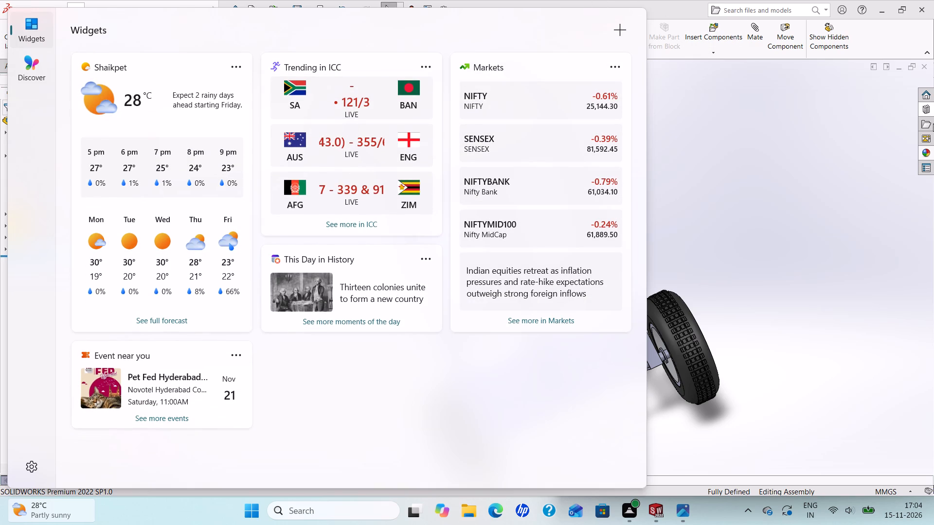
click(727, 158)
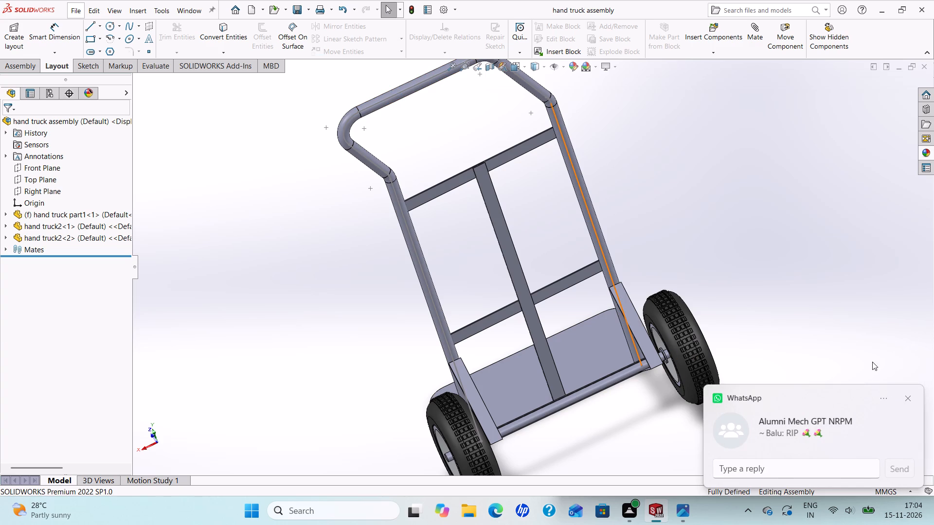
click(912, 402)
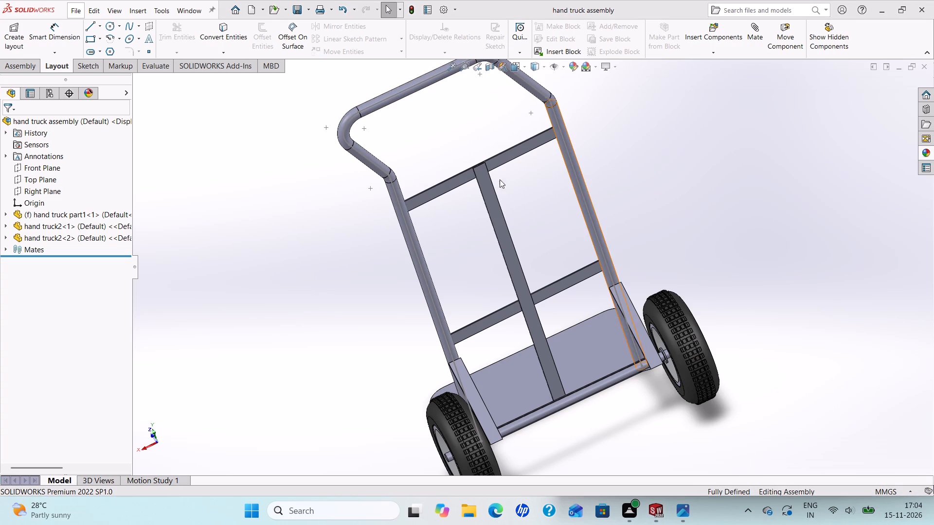
Examine the wheels, axle, support brackets and base plate of the assembled hand truck from the rear and underside.
scroll(558, 324, down, 3)
scroll(558, 325, up, 5)
scroll(558, 328, down, 4)
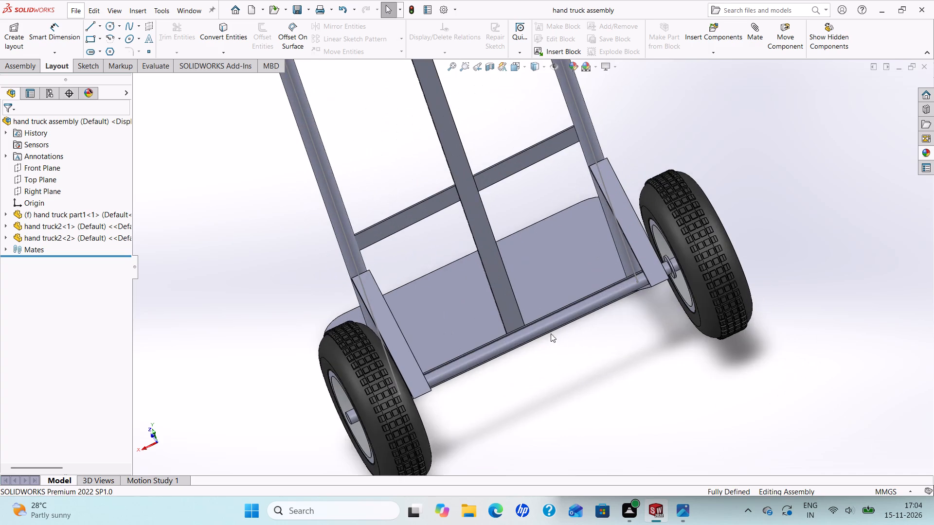
scroll(419, 354, up, 2)
middle_drag(417, 354, 379, 343)
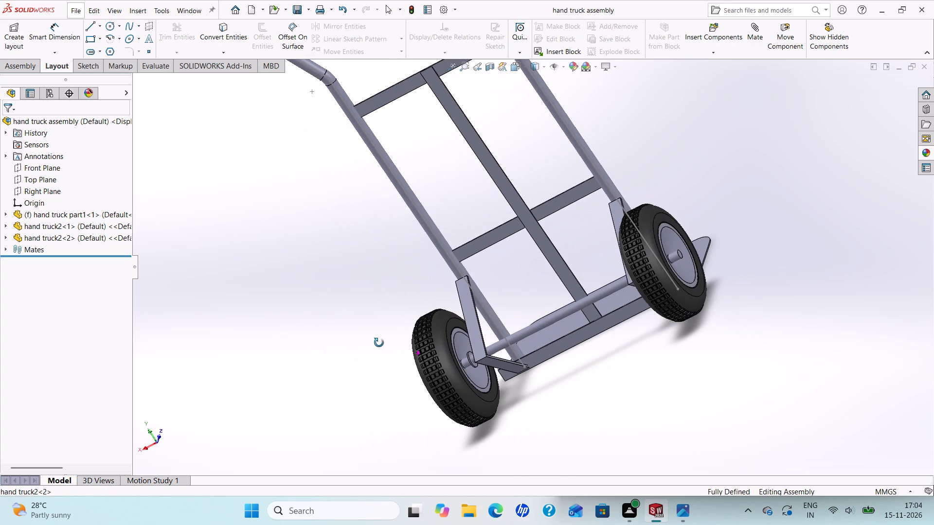
middle_drag(379, 343, 428, 271)
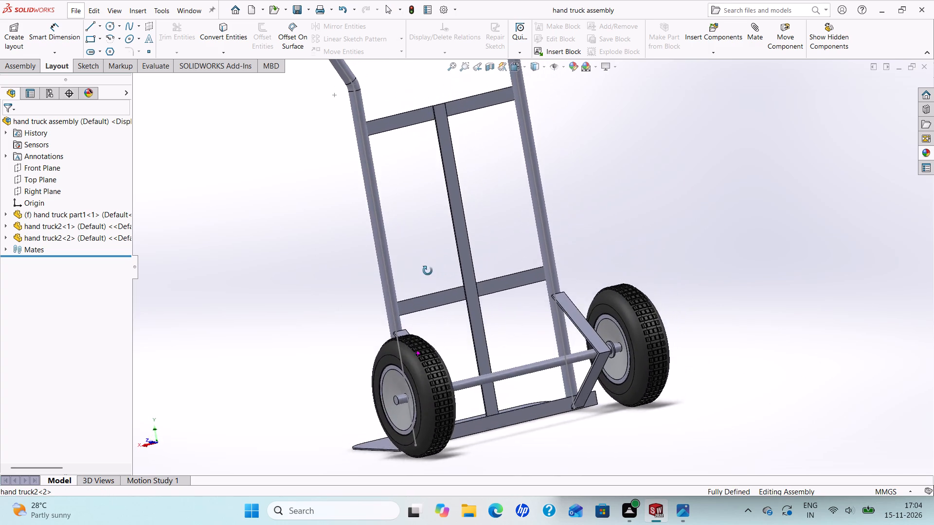
middle_drag(428, 271, 403, 227)
scroll(403, 227, up, 3)
scroll(650, 271, down, 2)
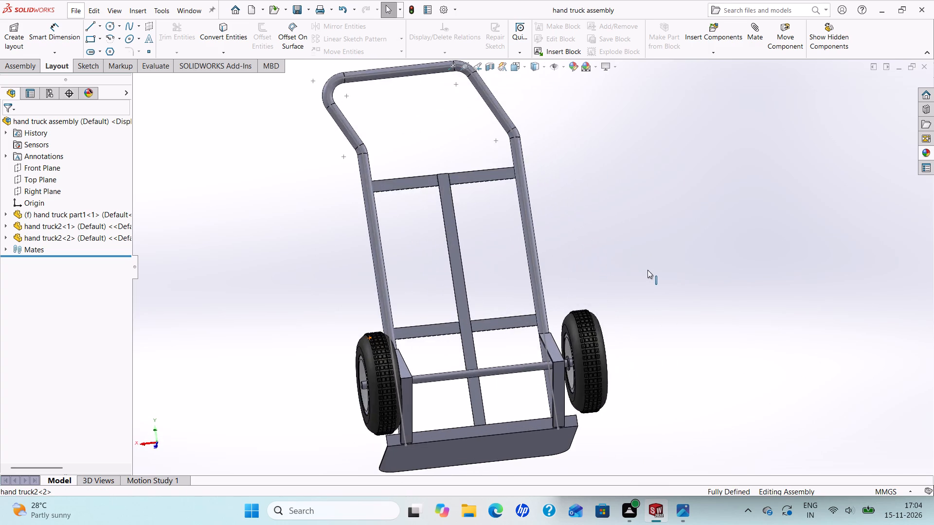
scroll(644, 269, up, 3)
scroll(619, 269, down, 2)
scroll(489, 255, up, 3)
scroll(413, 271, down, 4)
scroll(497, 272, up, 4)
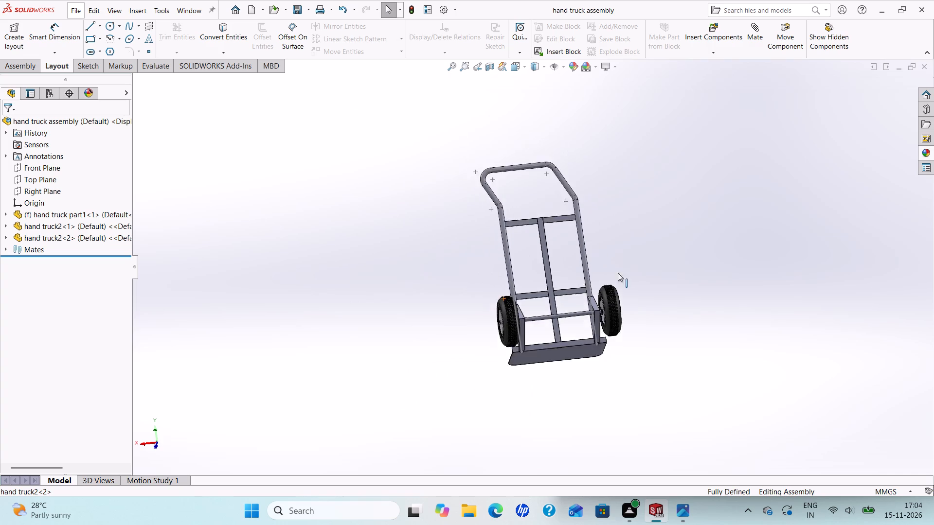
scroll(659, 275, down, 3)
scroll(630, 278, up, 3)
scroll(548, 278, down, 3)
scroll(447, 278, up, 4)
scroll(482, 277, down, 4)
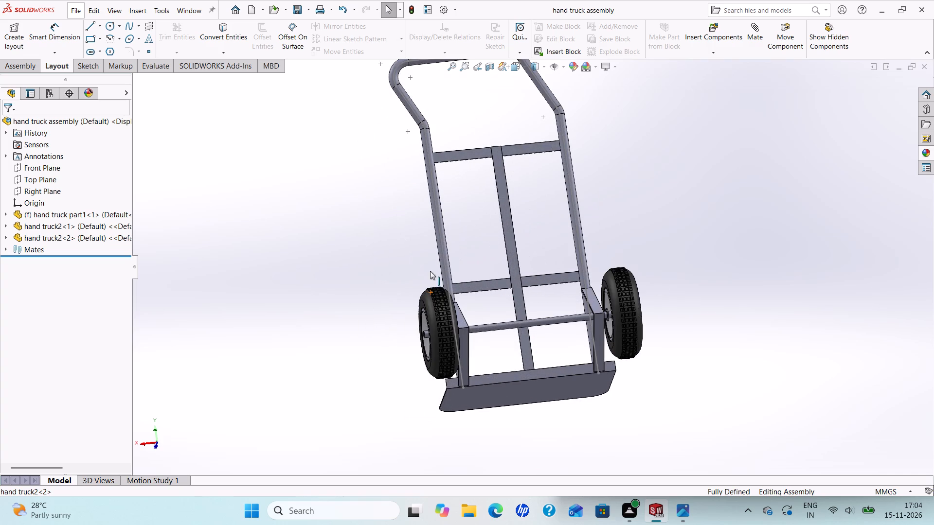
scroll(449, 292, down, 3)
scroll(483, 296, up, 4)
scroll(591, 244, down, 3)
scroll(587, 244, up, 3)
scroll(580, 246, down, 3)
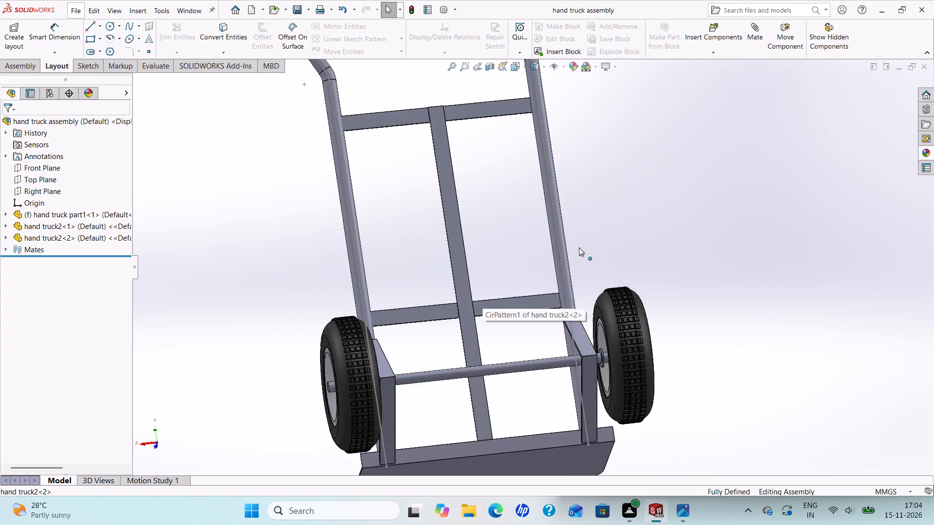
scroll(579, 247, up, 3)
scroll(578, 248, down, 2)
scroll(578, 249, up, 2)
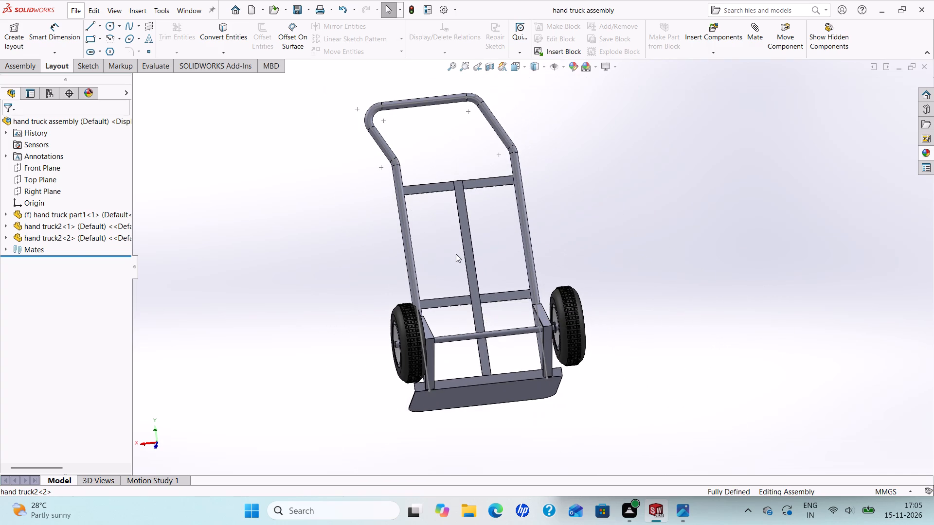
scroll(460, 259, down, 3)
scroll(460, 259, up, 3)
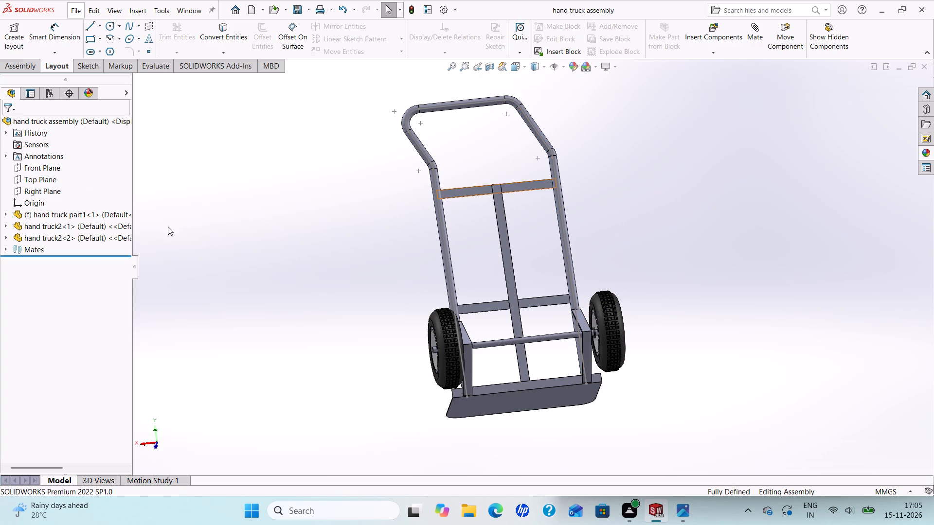
Examine the complete hand truck from the front, side and rear, checking the frame, base plate and both wheels.
middle_drag(502, 337, 502, 337)
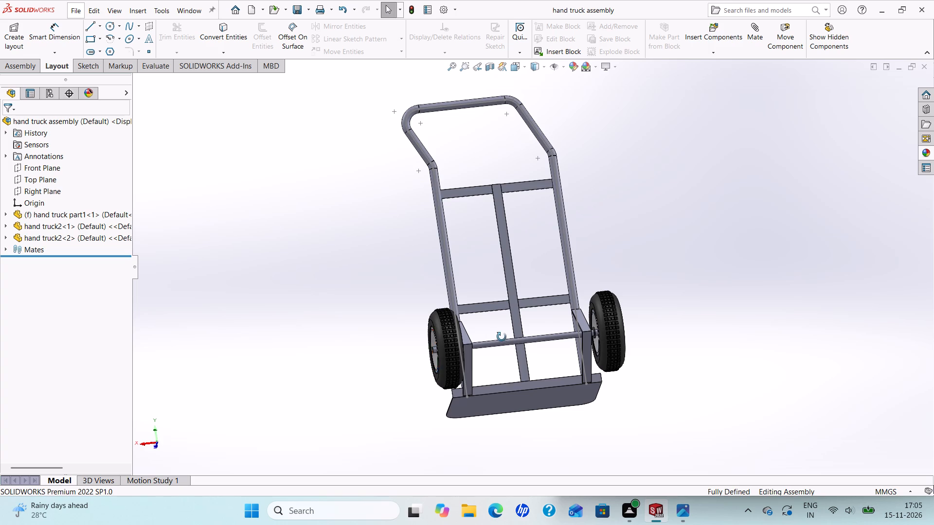
middle_drag(502, 337, 289, 305)
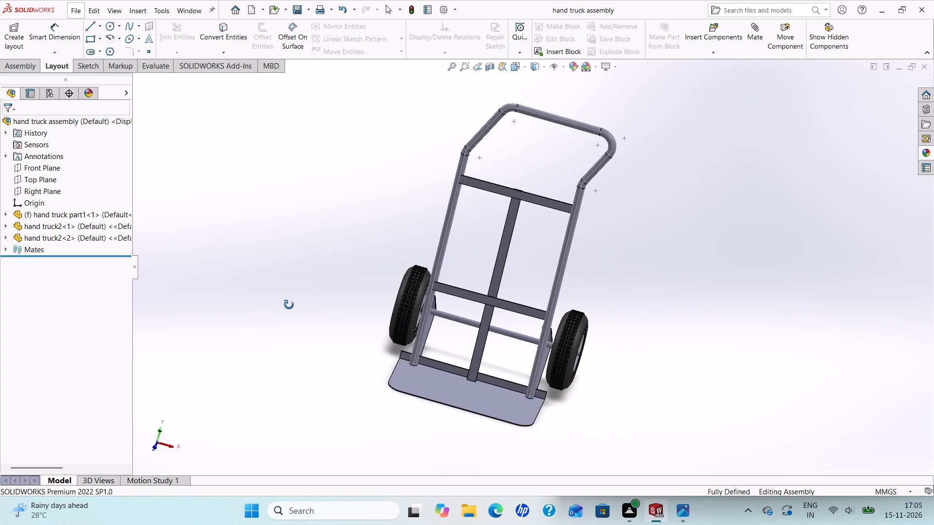
middle_drag(289, 305, 269, 335)
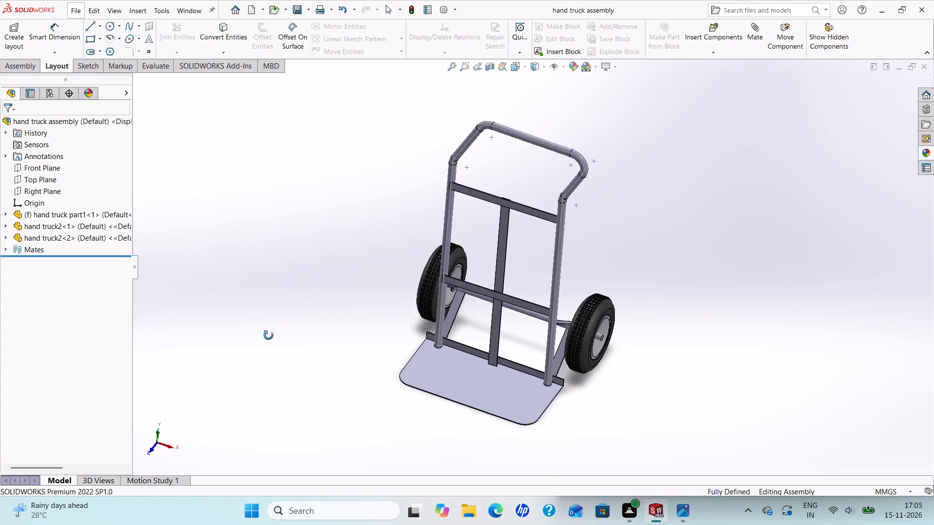
middle_drag(269, 335, 415, 307)
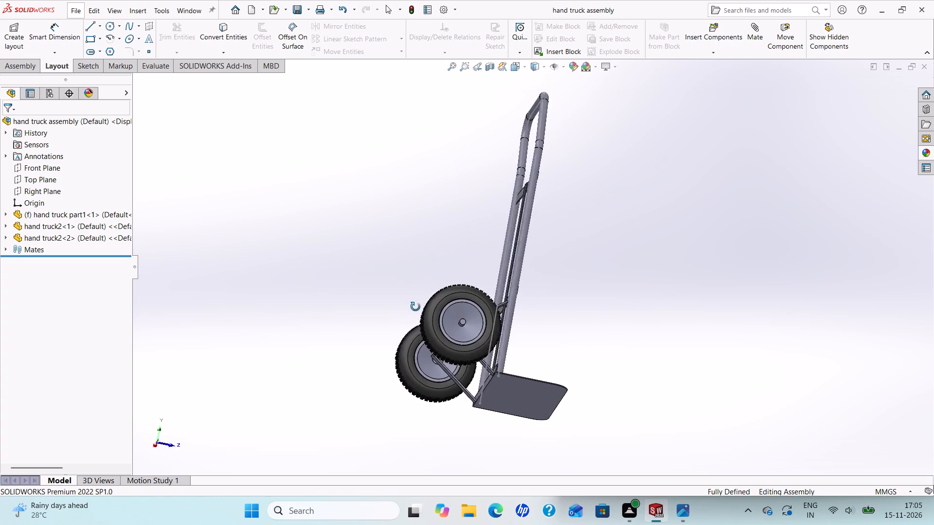
middle_drag(415, 307, 470, 320)
scroll(470, 320, up, 2)
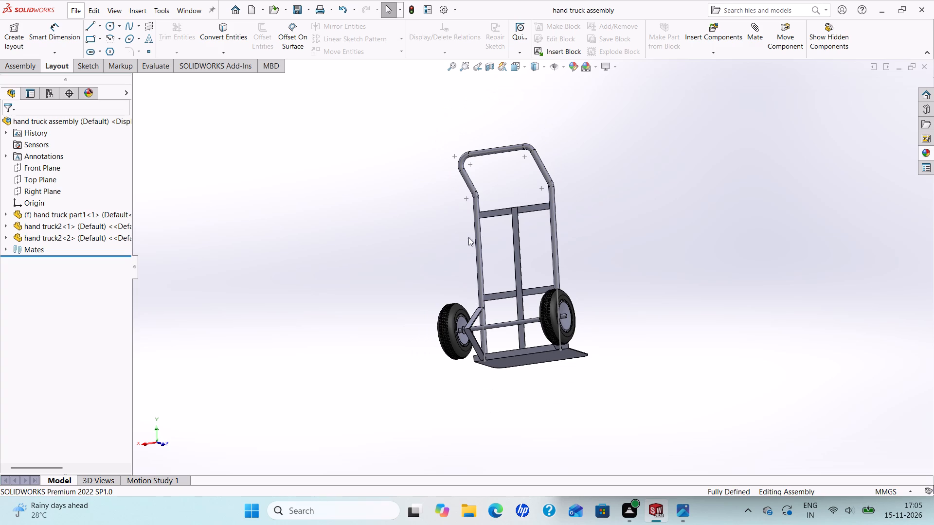
drag(504, 161, 523, 144)
middle_drag(522, 169, 446, 261)
scroll(446, 261, up, 1)
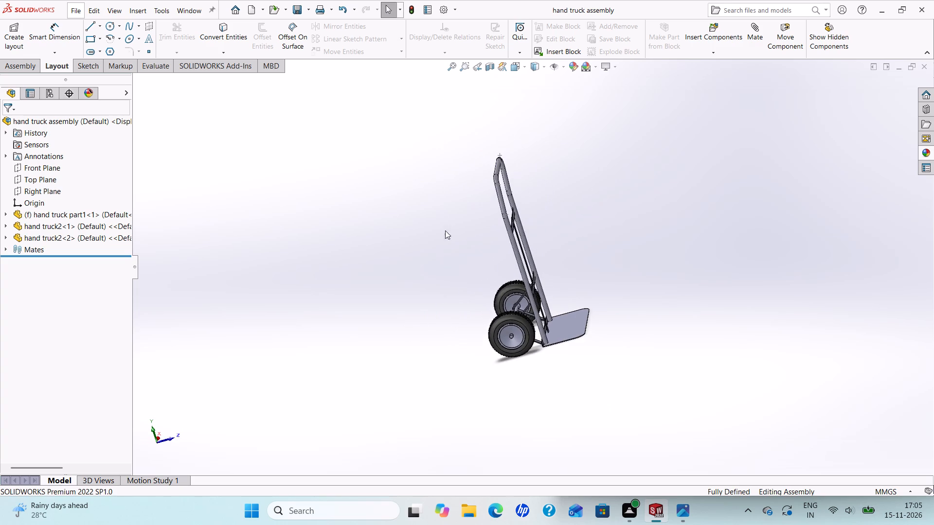
scroll(445, 226, down, 2)
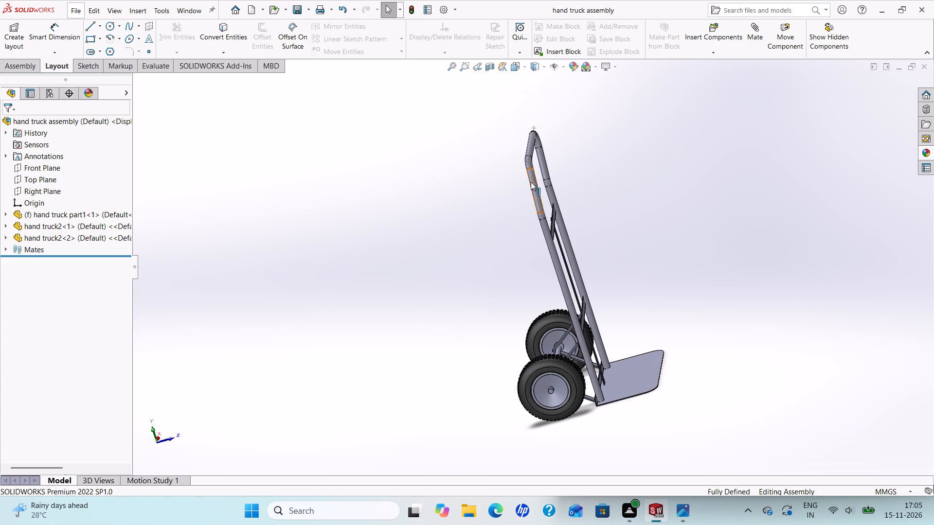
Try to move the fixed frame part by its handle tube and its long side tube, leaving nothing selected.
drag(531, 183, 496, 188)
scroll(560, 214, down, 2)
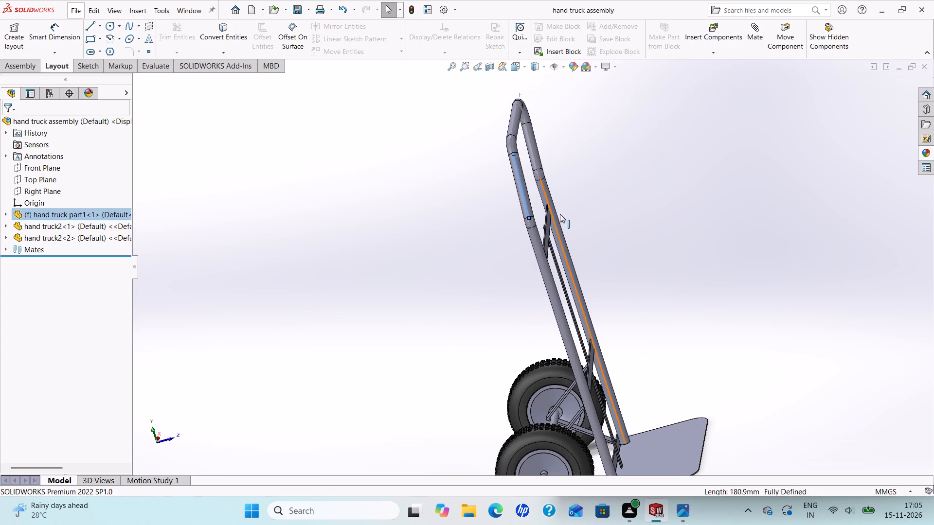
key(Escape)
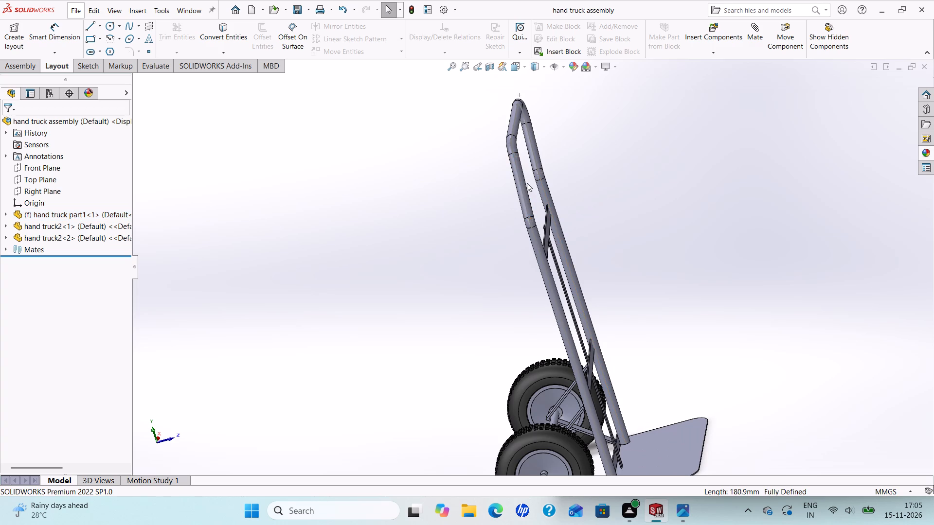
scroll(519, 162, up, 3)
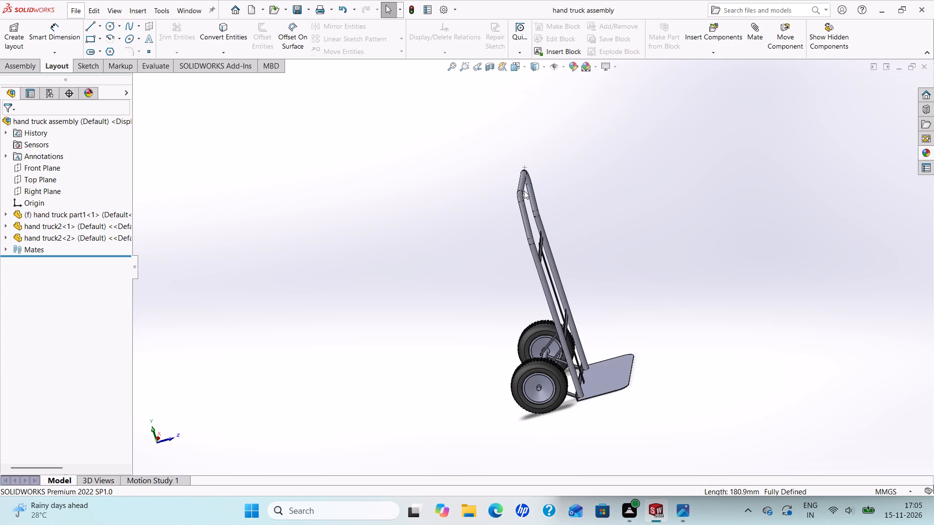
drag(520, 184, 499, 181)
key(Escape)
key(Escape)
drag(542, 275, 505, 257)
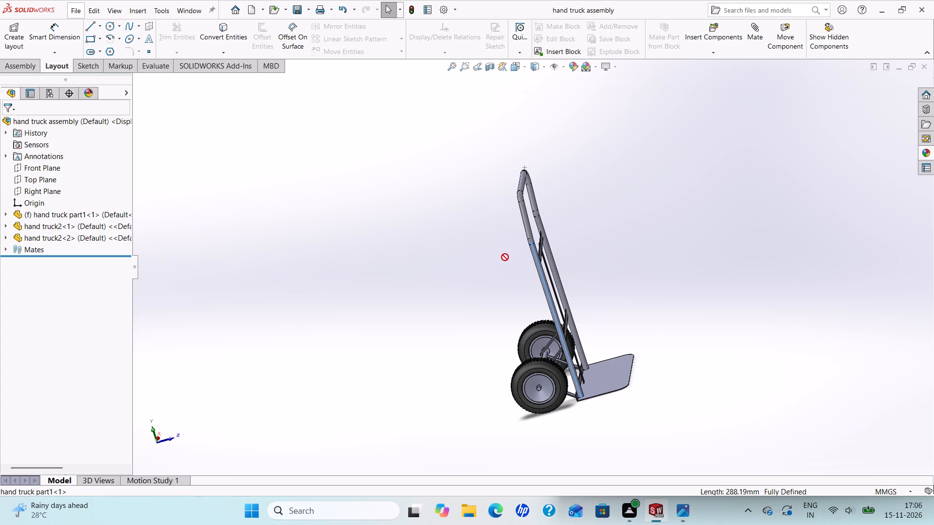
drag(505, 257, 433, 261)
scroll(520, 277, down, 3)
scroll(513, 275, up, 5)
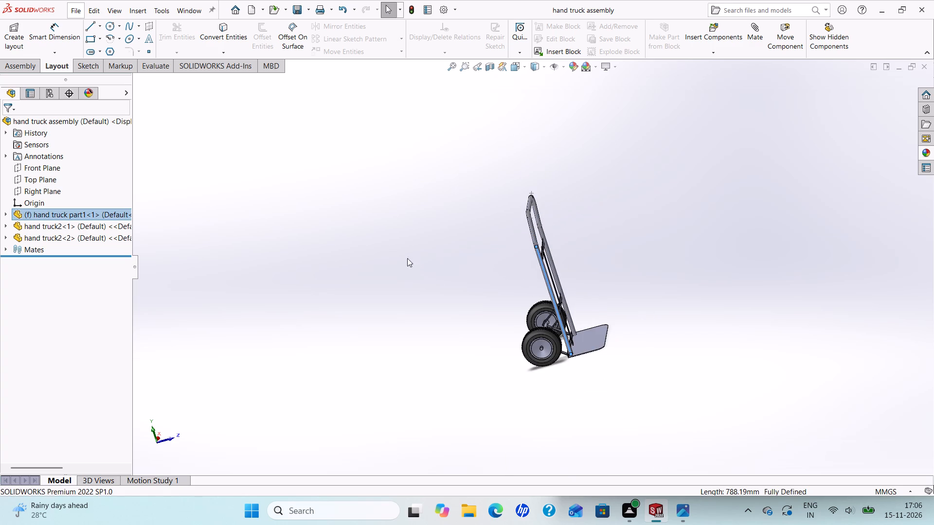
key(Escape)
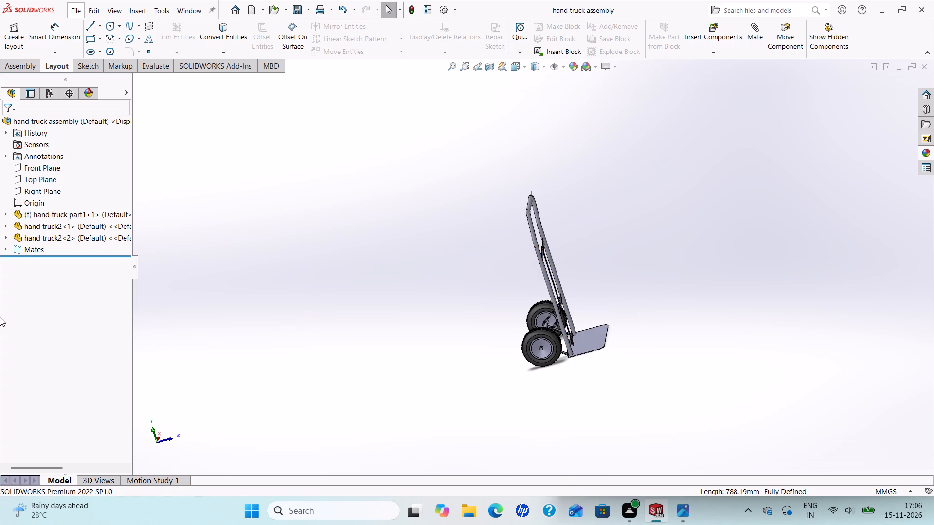
Examine the assembled hand truck from the front, rear and side, checking the base plate, frame tubes, support brackets and both wheels.
scroll(526, 348, down, 4)
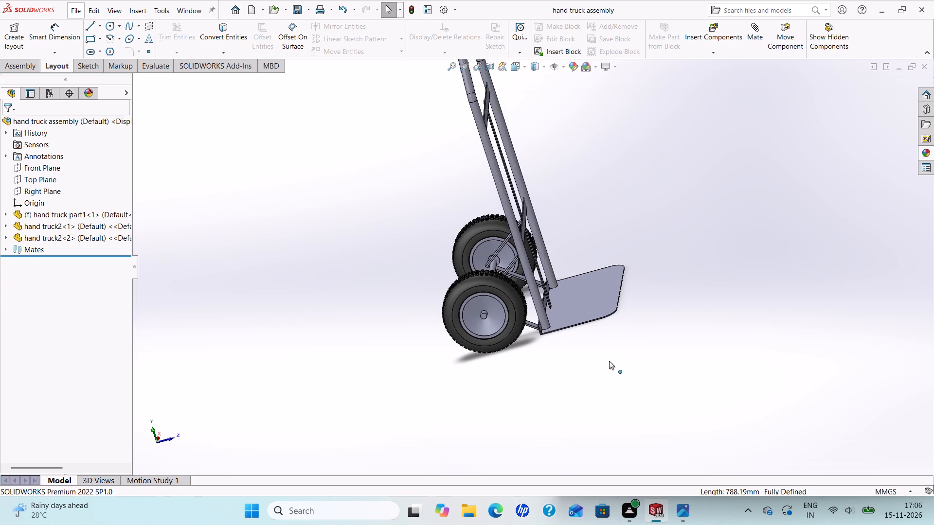
middle_drag(594, 327, 521, 263)
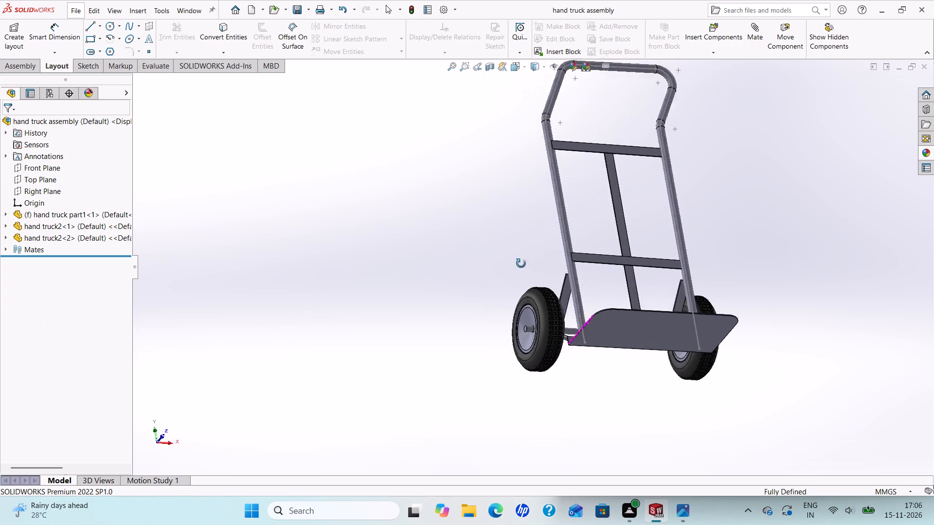
middle_drag(521, 263, 366, 309)
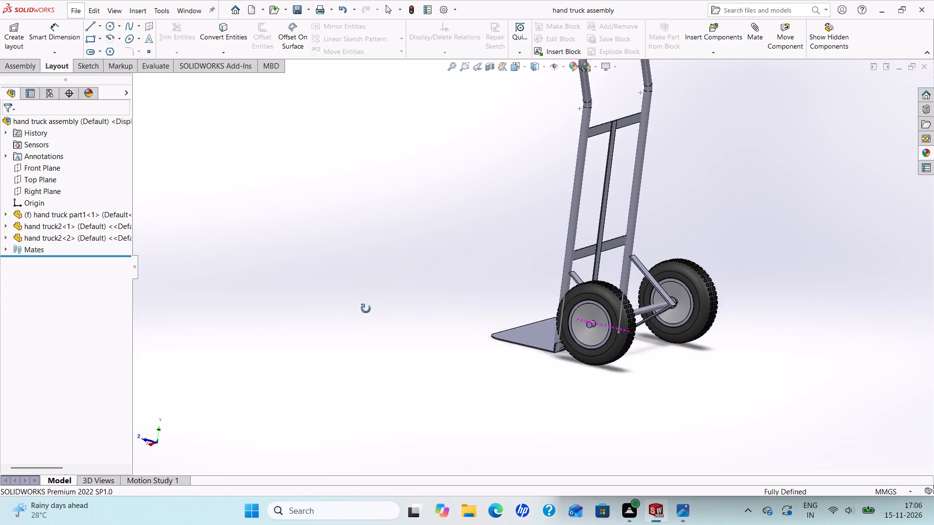
middle_drag(366, 309, 386, 334)
scroll(386, 334, up, 2)
scroll(587, 280, down, 2)
scroll(548, 267, up, 2)
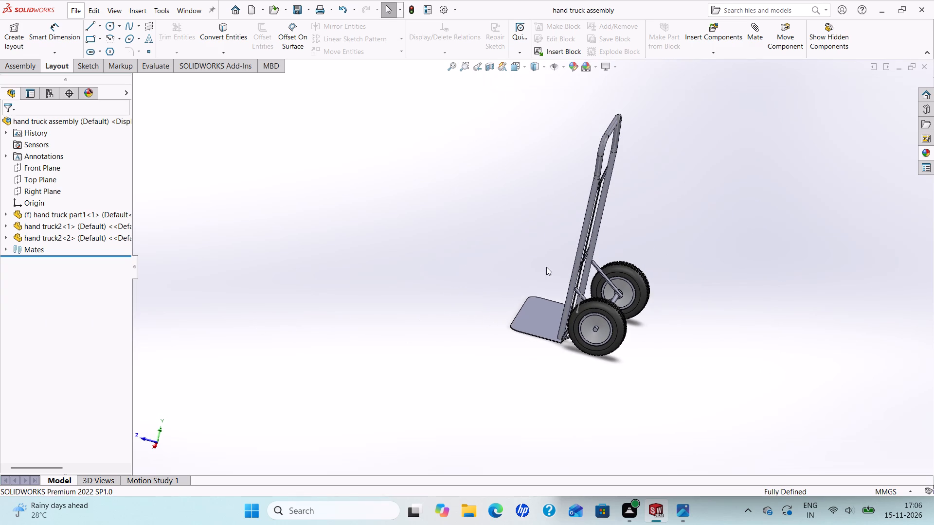
middle_drag(545, 251, 565, 267)
scroll(646, 230, down, 3)
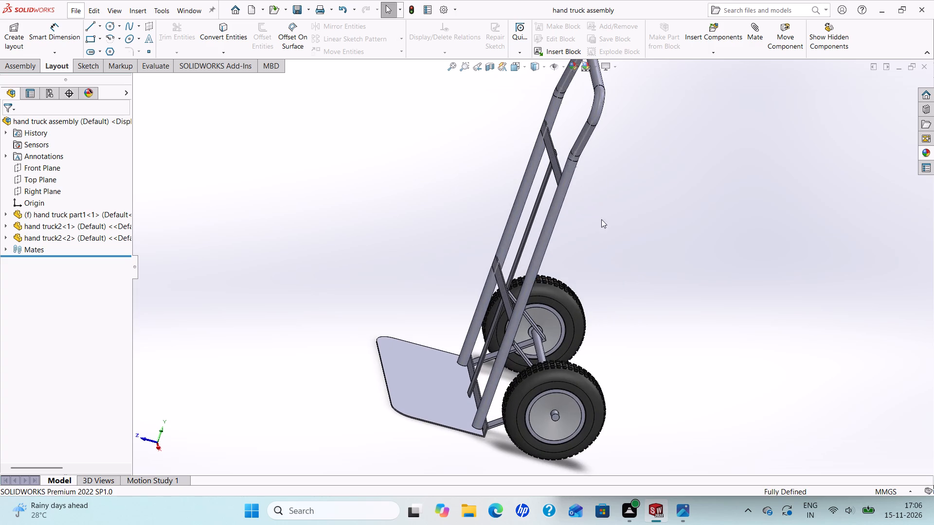
middle_drag(563, 209, 566, 221)
scroll(566, 221, up, 4)
scroll(563, 241, down, 1)
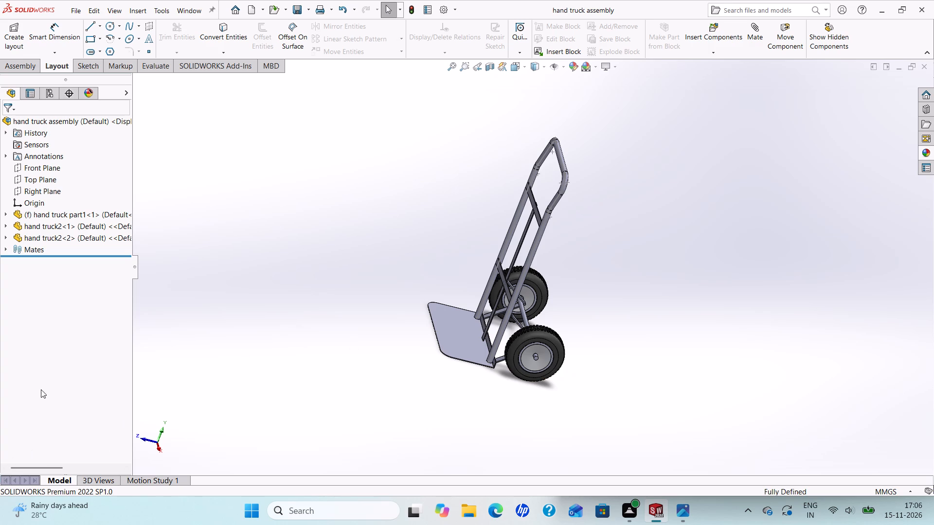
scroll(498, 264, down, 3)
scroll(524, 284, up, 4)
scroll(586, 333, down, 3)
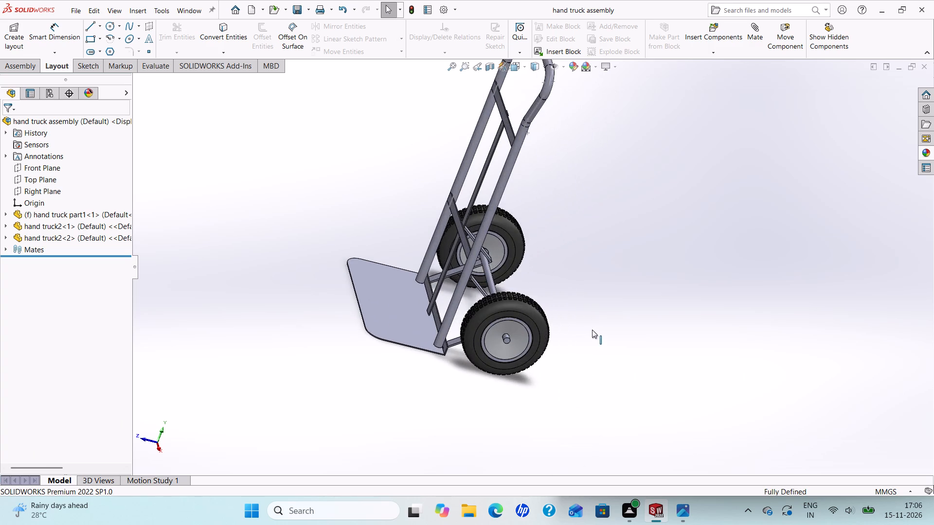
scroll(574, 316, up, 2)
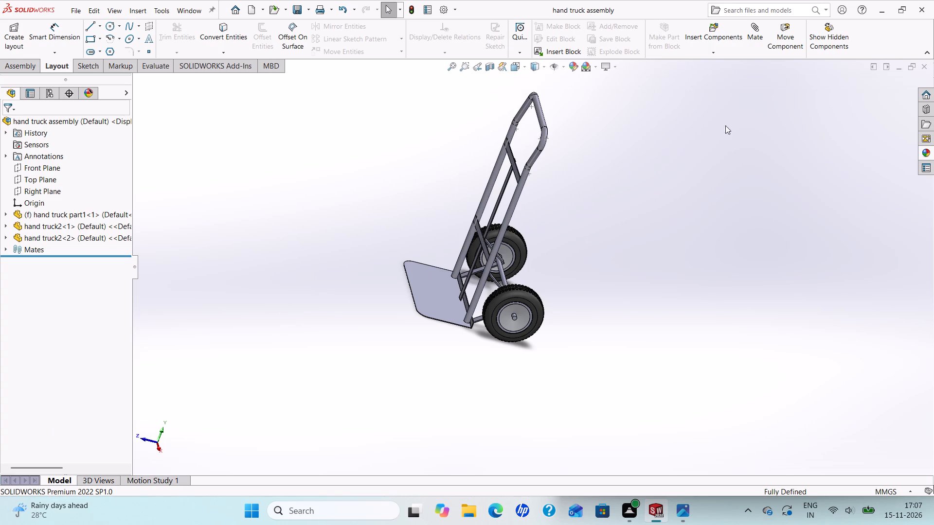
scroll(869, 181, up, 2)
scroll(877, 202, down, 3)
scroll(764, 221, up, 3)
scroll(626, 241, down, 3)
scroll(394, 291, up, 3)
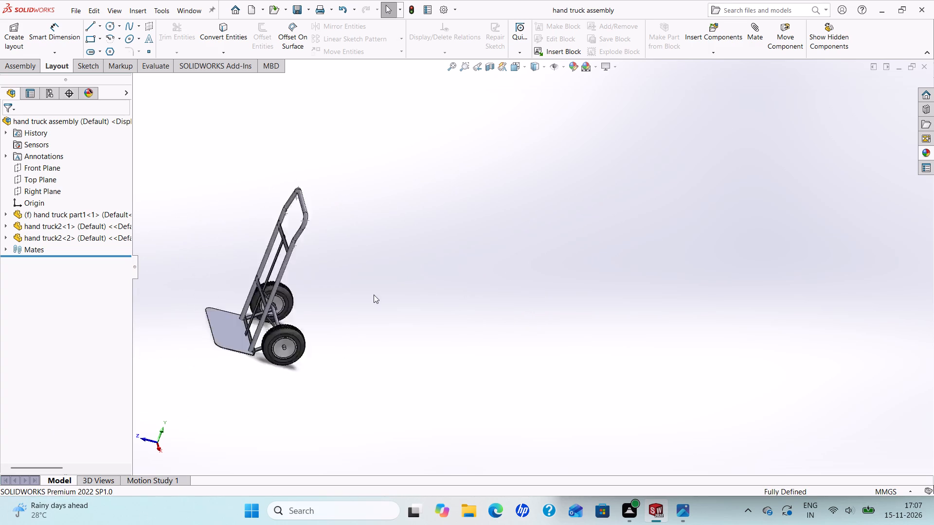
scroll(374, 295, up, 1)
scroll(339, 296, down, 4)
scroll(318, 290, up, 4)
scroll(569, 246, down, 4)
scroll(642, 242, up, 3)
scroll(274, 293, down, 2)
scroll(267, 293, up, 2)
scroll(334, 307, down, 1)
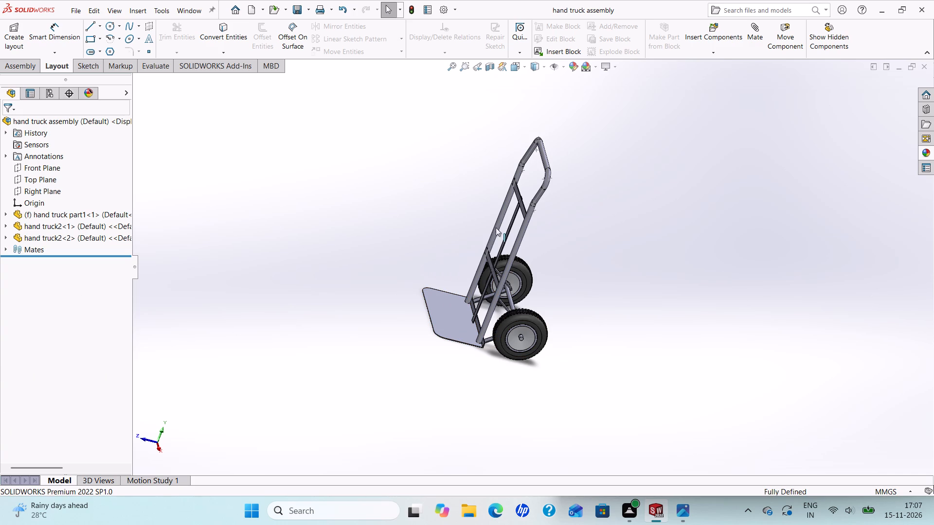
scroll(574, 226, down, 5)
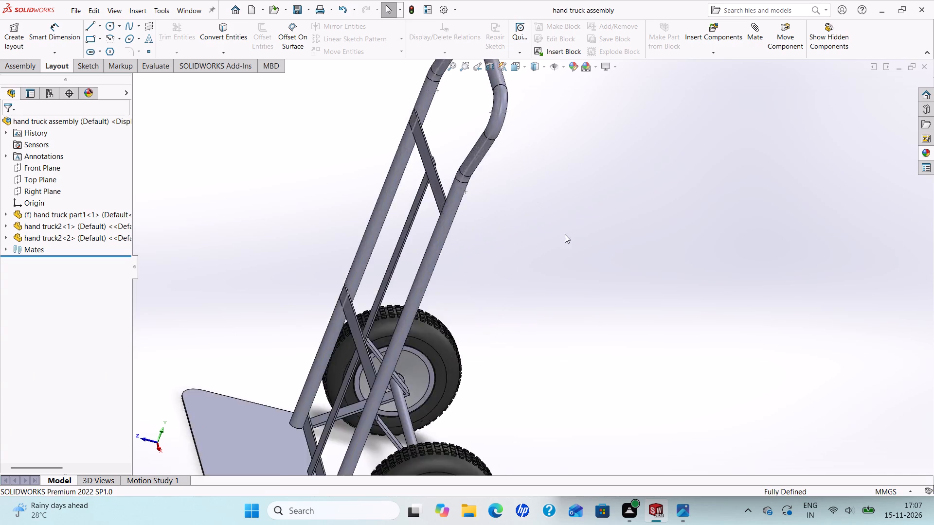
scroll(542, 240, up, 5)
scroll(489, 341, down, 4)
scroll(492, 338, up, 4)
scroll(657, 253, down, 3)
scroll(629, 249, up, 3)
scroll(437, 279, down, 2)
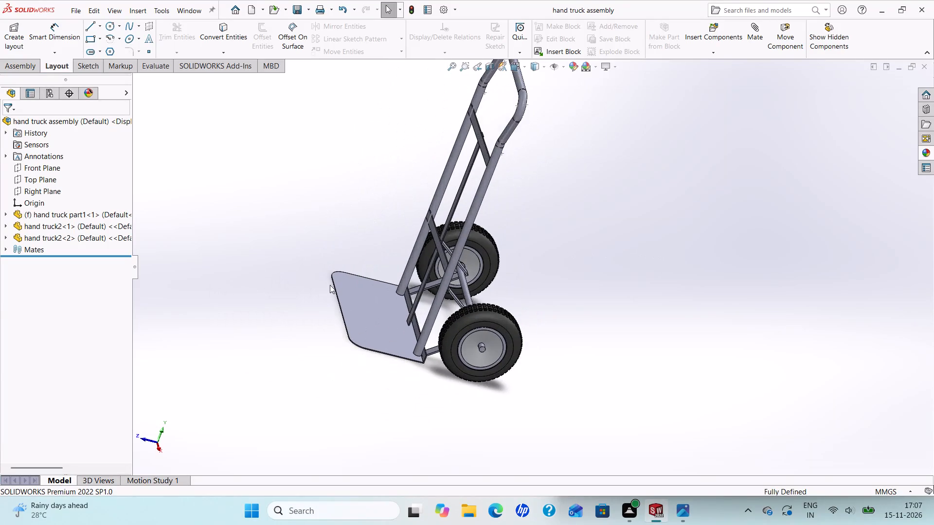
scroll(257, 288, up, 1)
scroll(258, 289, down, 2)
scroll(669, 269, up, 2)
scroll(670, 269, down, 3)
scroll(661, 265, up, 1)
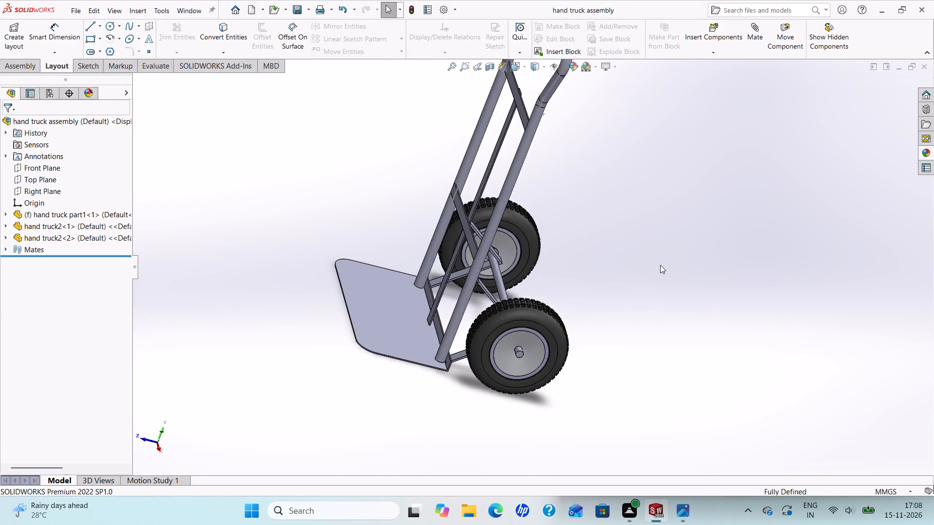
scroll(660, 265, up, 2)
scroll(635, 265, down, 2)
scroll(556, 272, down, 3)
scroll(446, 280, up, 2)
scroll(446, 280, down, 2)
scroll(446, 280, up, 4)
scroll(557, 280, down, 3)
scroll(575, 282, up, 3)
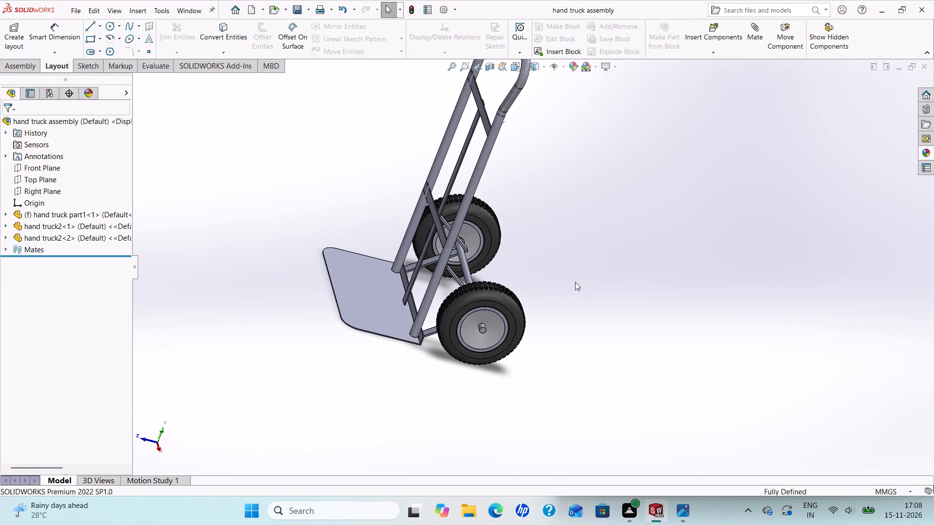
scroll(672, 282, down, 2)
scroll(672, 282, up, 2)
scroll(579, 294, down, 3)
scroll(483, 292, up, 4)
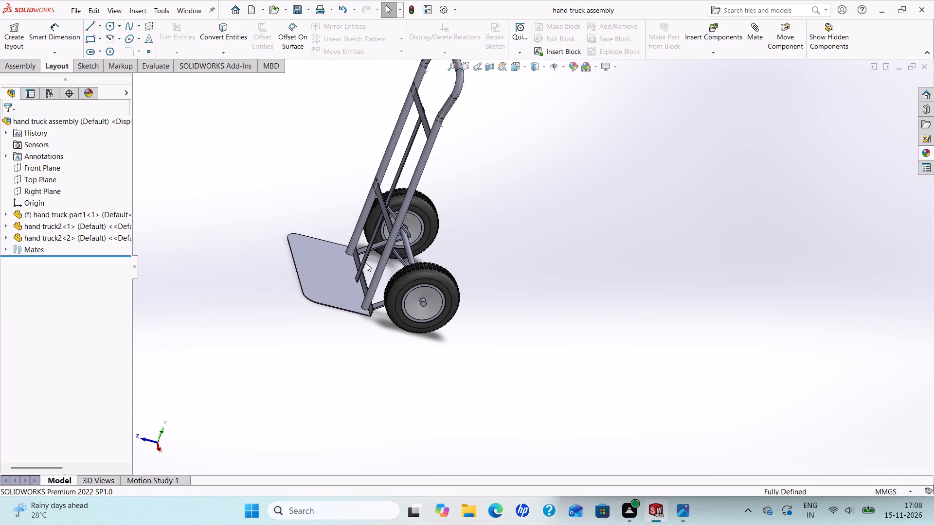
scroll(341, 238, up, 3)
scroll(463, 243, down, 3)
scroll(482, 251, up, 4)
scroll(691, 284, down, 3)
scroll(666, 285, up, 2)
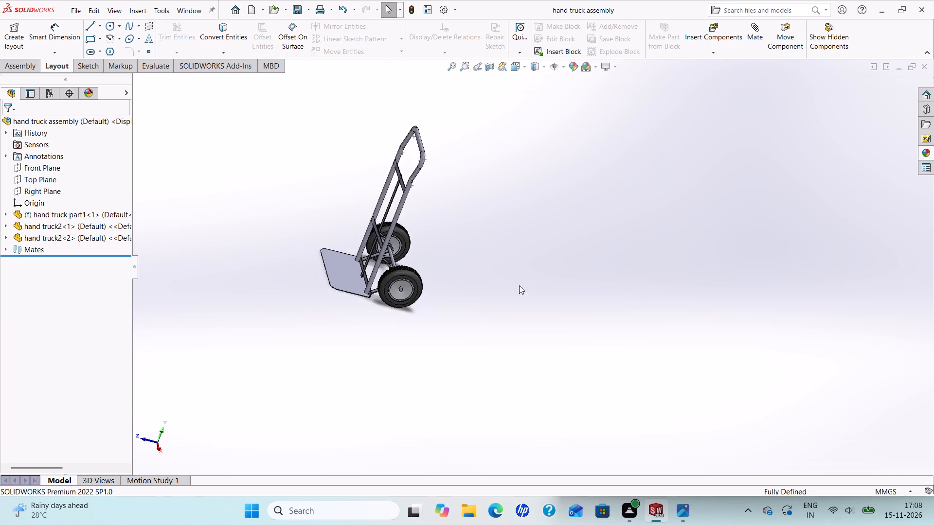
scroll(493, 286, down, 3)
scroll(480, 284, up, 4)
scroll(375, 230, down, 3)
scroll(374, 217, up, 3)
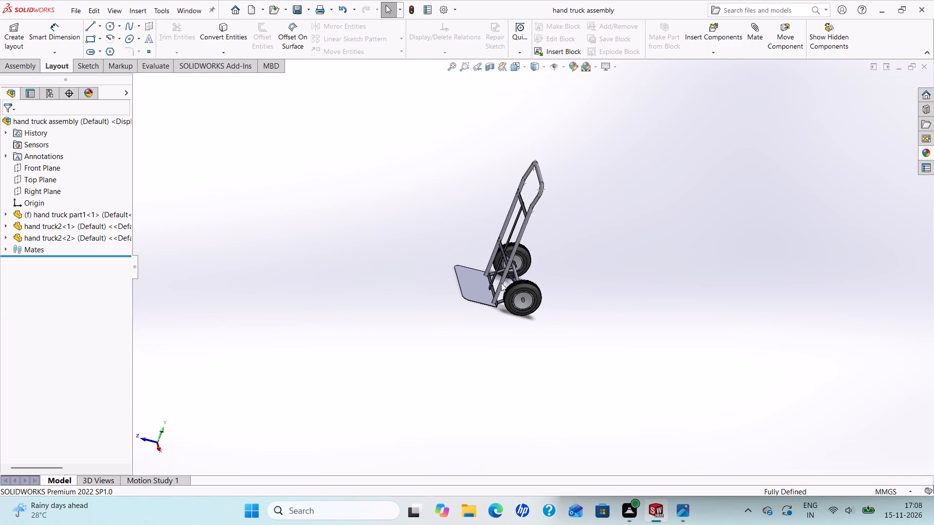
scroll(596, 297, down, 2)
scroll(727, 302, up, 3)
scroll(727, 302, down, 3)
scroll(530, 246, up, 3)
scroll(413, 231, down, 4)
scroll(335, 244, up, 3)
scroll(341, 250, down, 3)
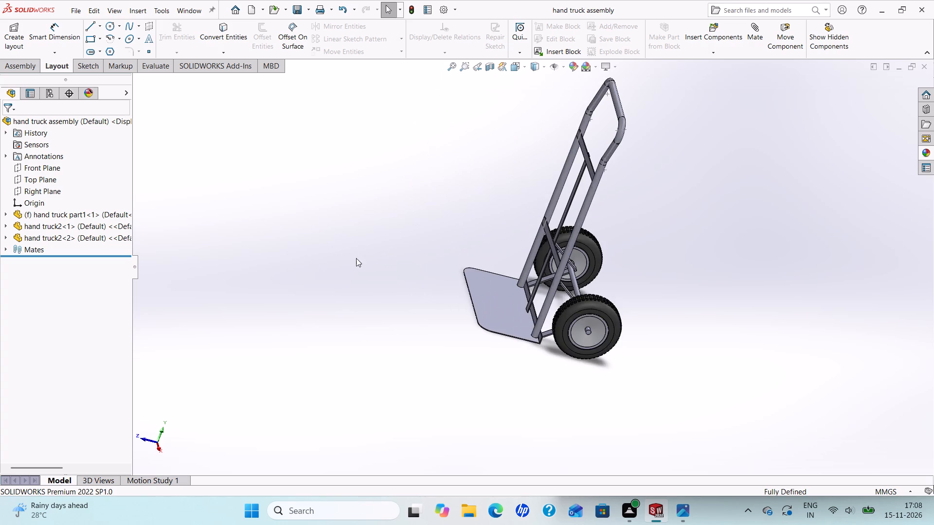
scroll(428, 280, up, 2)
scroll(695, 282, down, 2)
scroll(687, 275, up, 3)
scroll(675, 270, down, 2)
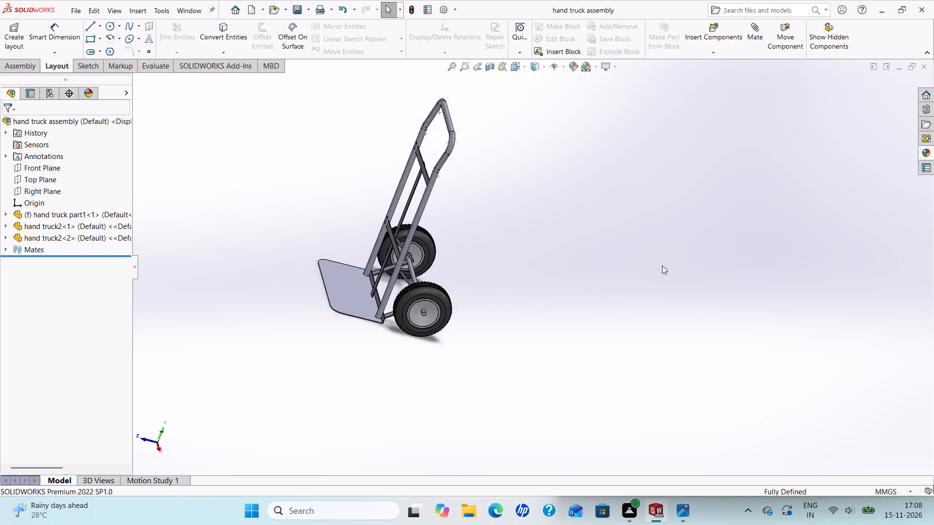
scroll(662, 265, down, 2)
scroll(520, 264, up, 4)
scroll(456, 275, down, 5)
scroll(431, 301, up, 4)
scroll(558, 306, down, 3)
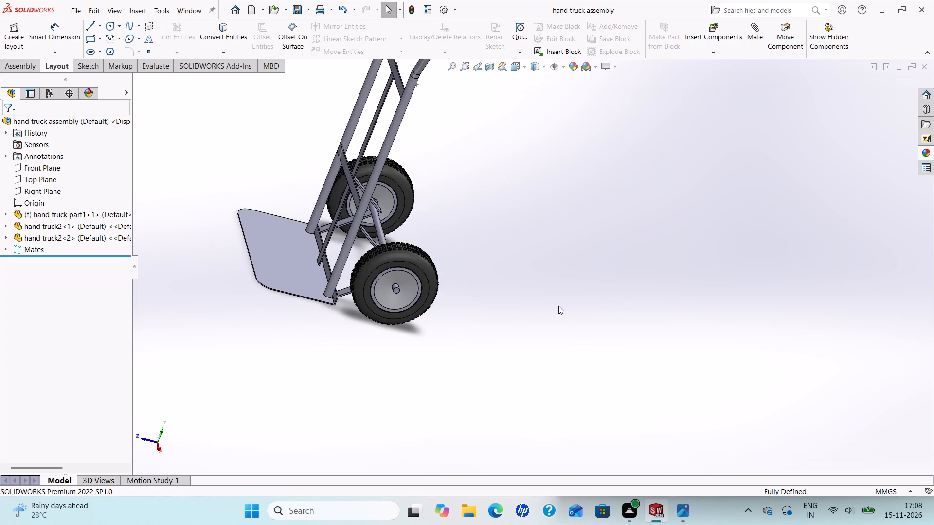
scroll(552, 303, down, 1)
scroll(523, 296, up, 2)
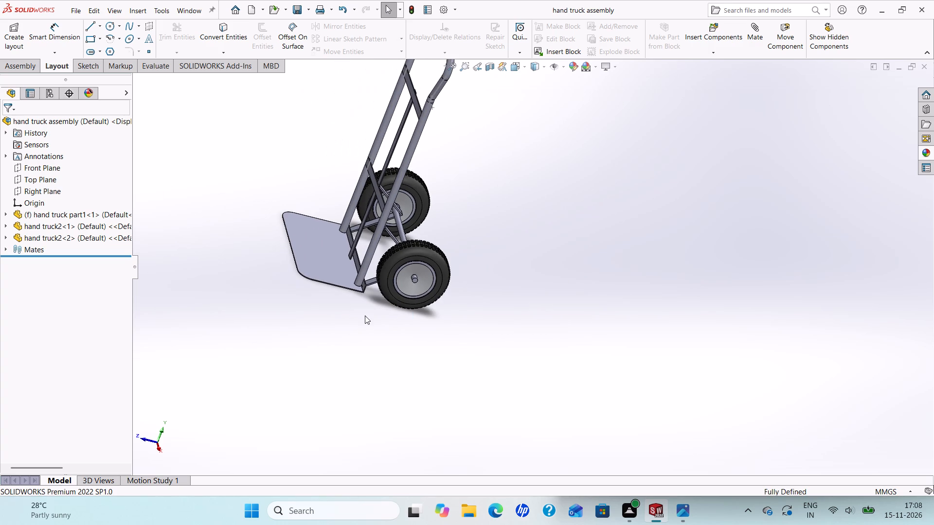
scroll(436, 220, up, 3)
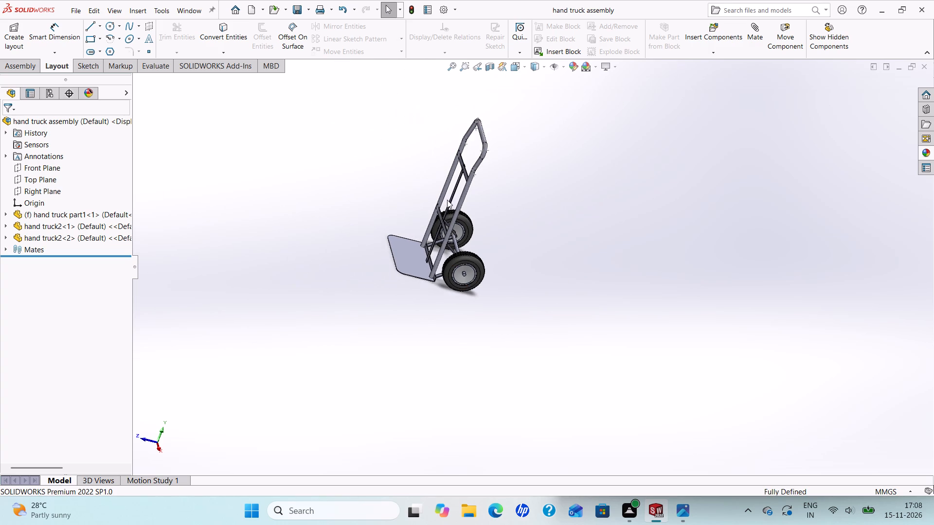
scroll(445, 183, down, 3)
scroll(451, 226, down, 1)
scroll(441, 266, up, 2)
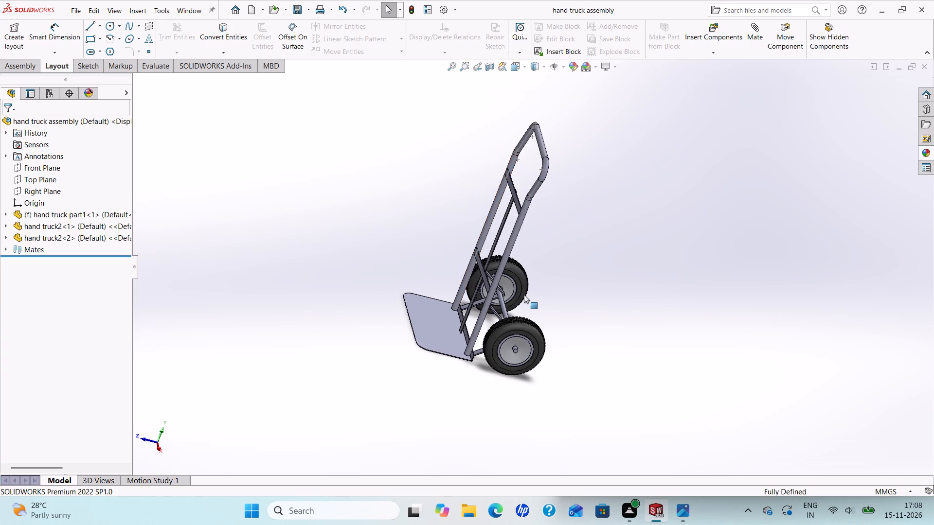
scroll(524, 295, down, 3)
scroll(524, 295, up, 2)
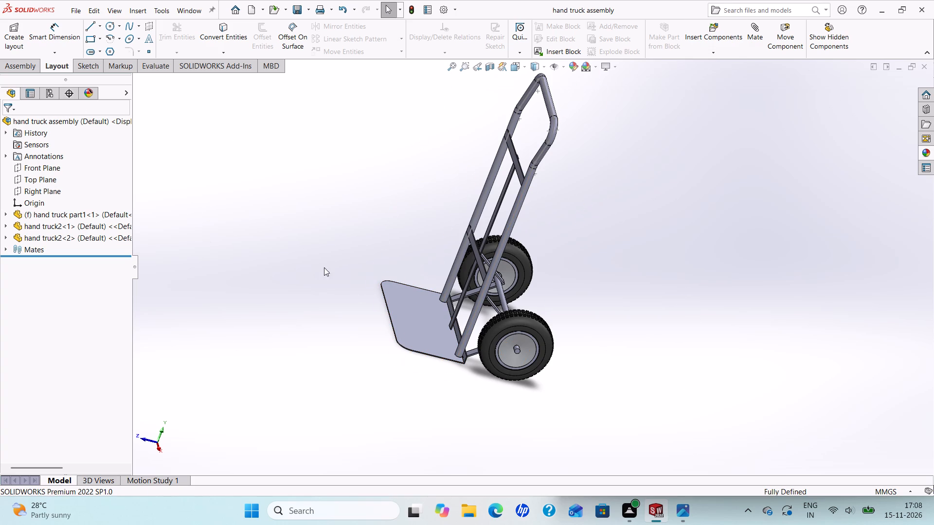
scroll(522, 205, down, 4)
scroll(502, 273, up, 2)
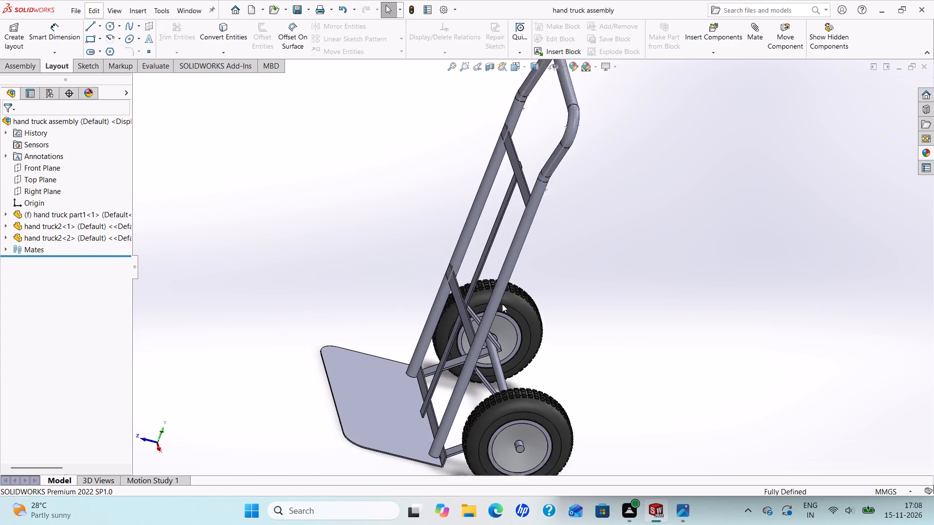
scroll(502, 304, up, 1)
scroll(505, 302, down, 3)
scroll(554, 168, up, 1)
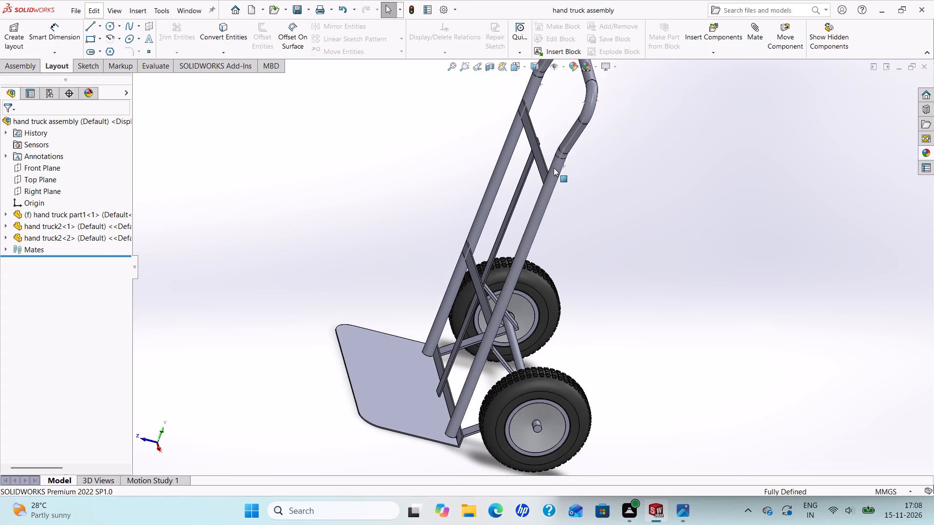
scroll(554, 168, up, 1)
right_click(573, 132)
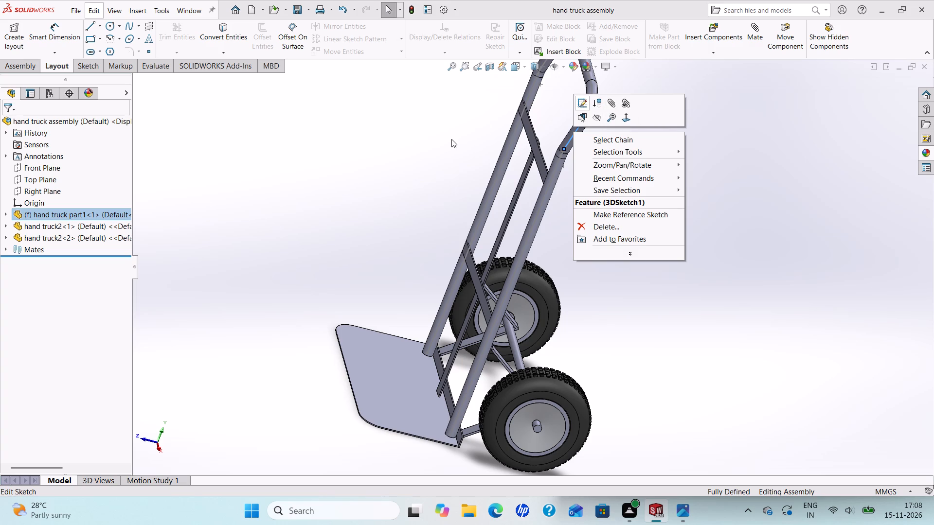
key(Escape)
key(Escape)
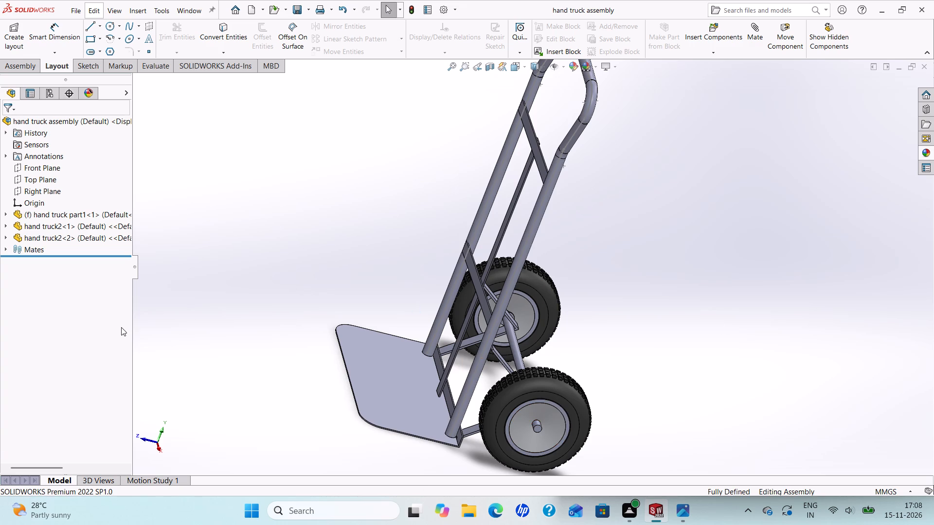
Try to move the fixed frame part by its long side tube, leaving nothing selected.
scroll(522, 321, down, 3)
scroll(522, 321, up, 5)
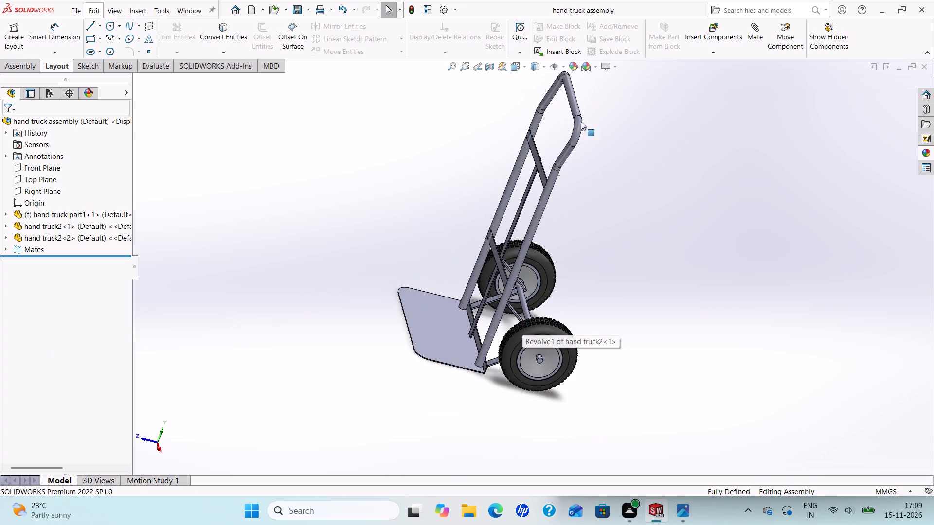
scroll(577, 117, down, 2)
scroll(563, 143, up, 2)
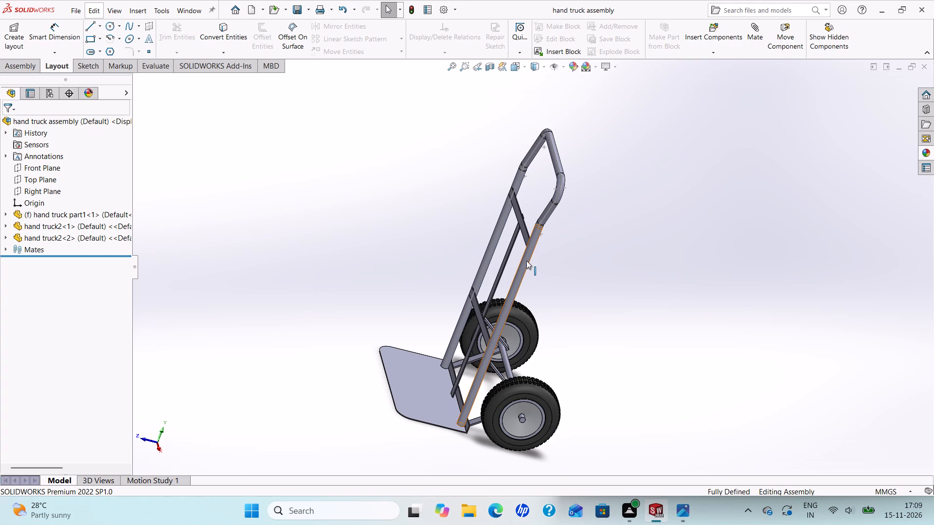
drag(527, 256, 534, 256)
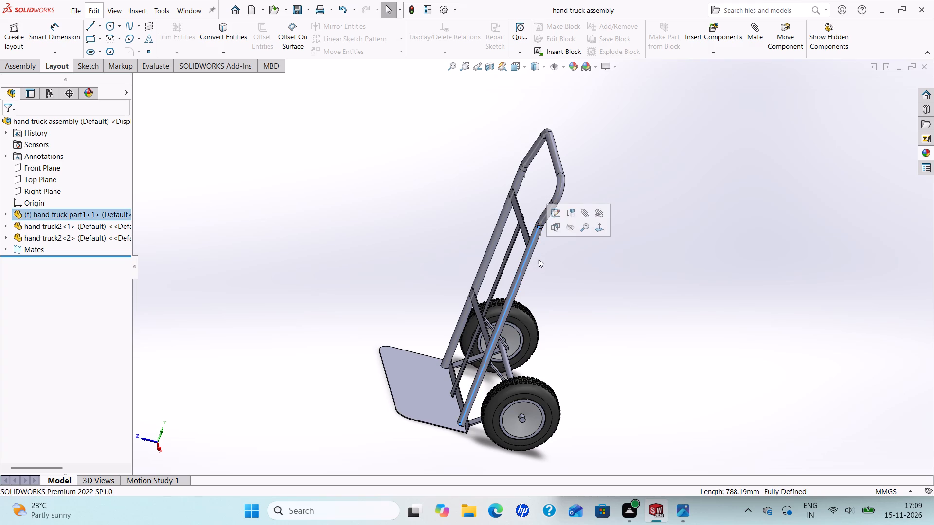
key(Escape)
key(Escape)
Examine the complete hand truck from the front and from a tilted side view, checking the frame, base plate and wheels.
middle_drag(537, 257, 544, 256)
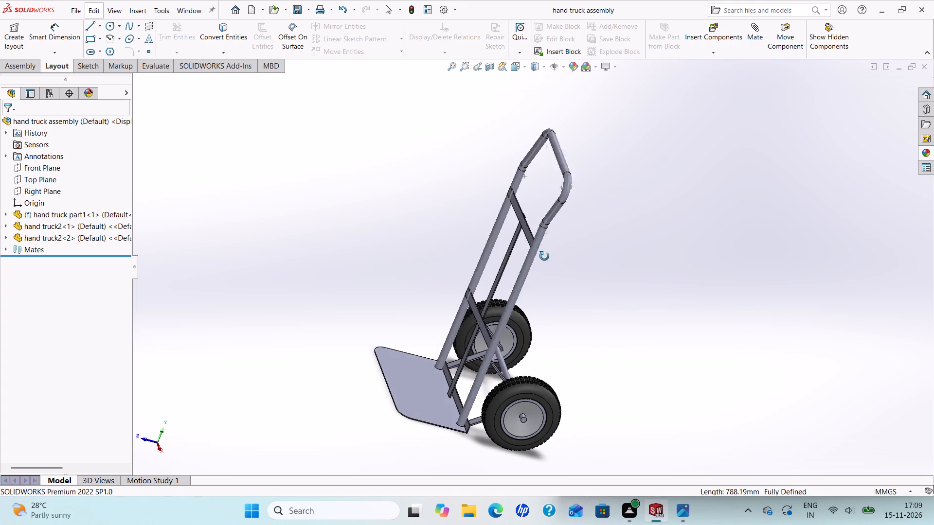
middle_drag(544, 256, 626, 214)
scroll(563, 313, down, 2)
scroll(463, 391, up, 2)
middle_drag(460, 386, 454, 375)
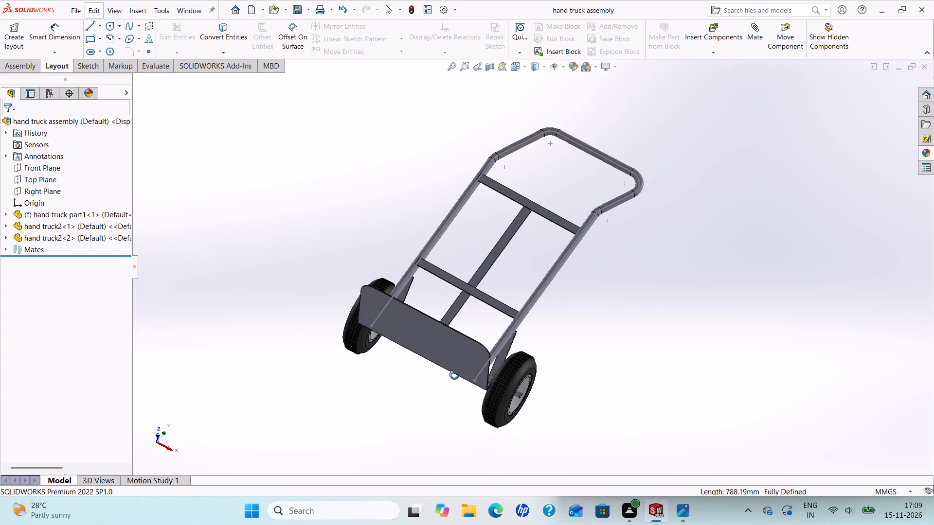
middle_drag(454, 375, 393, 364)
scroll(393, 364, up, 2)
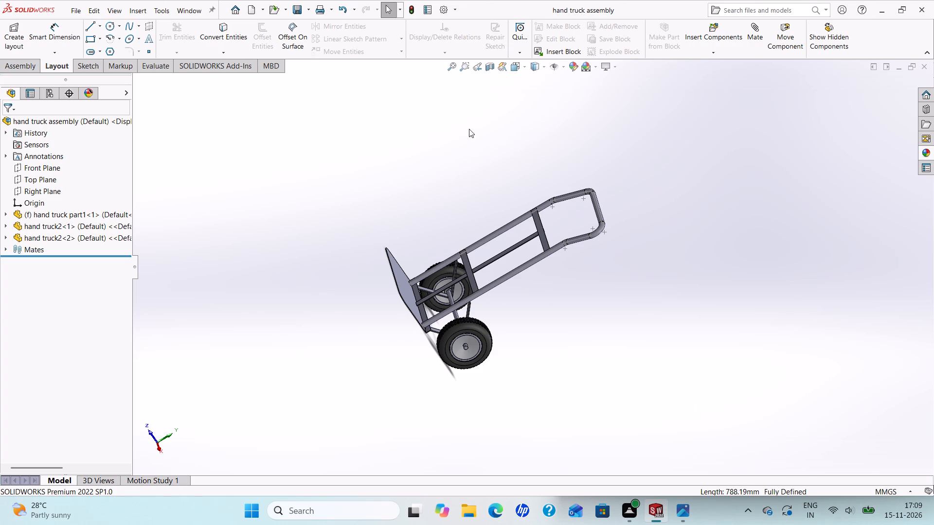
middle_drag(540, 265, 540, 263)
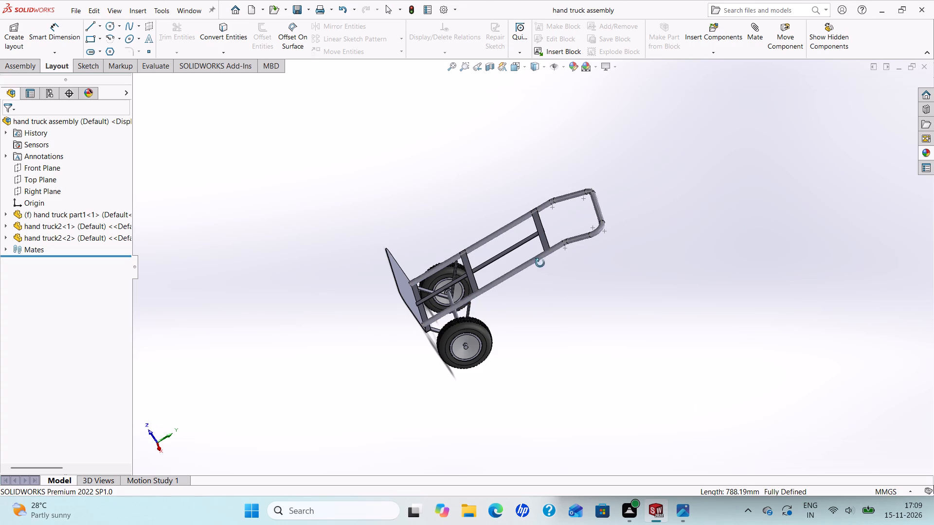
Examine the hand truck from tilted rear and side views, checking the wheels, axle supports and base plate.
middle_drag(540, 263, 364, 220)
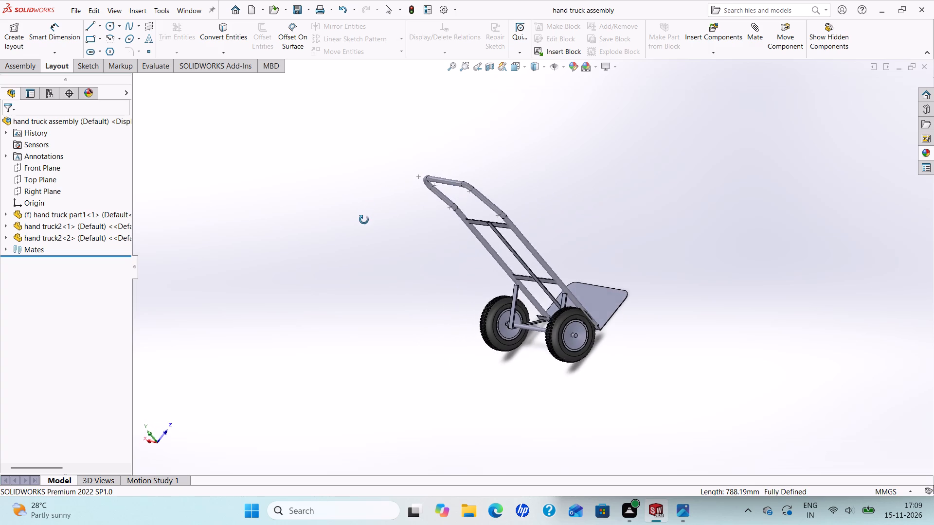
middle_drag(364, 220, 359, 227)
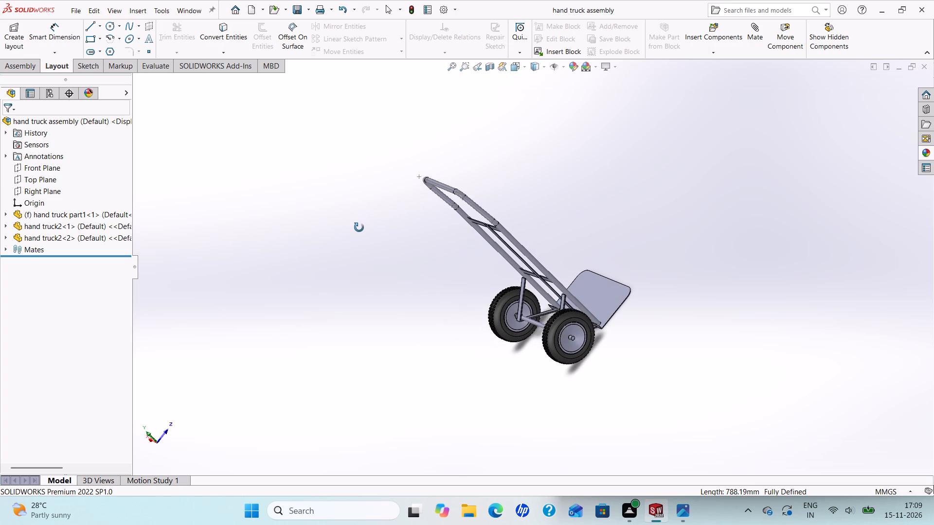
middle_drag(359, 227, 317, 280)
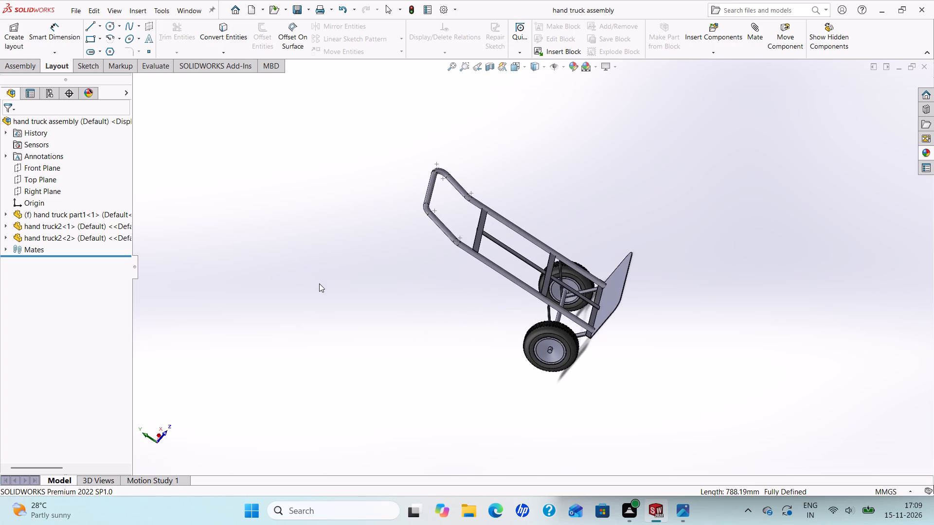
scroll(319, 283, up, 1)
scroll(549, 259, down, 1)
middle_drag(555, 259, 602, 263)
Inspect the assembly in the standard Front, Top, Bottom and Right views.
click(164, 434)
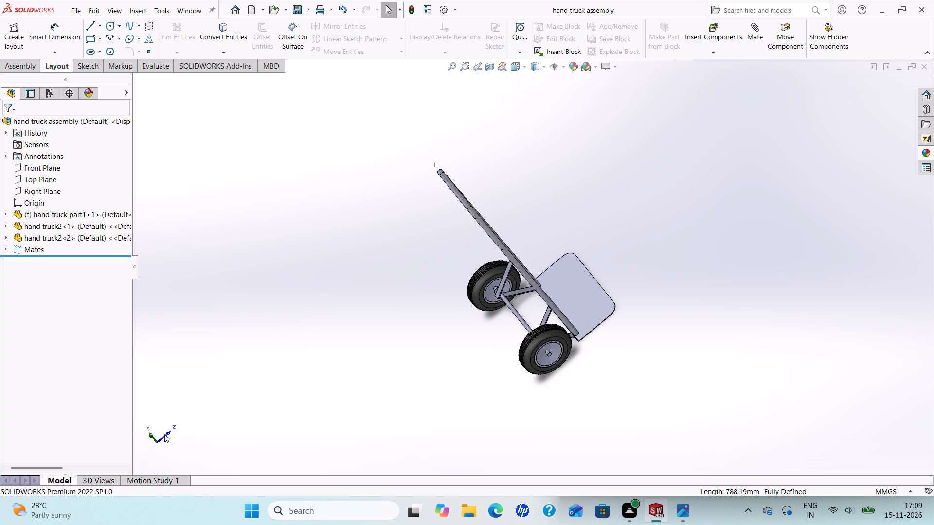
scroll(357, 261, up, 4)
scroll(369, 239, down, 2)
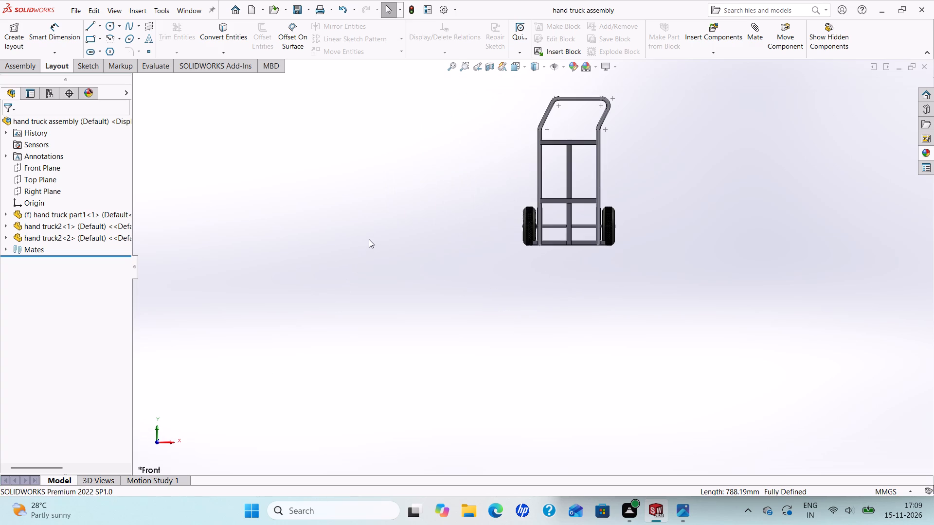
click(156, 427)
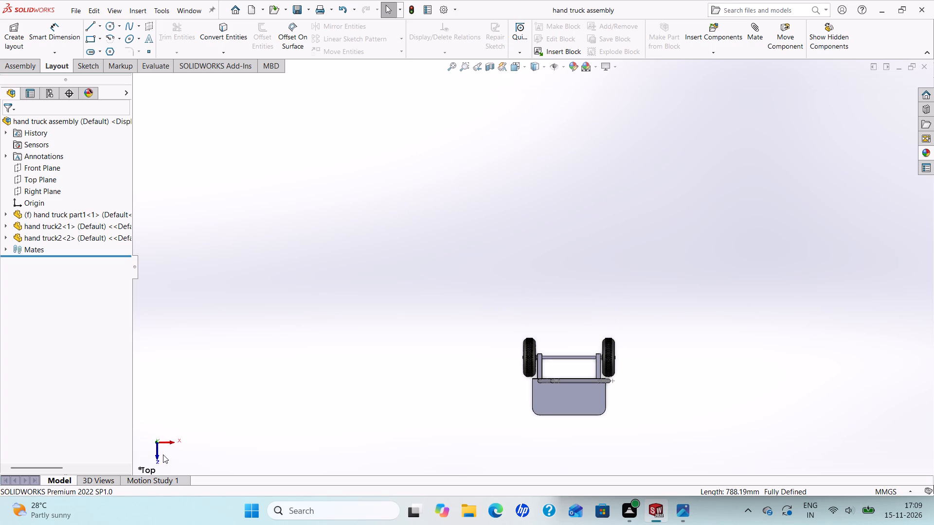
click(158, 440)
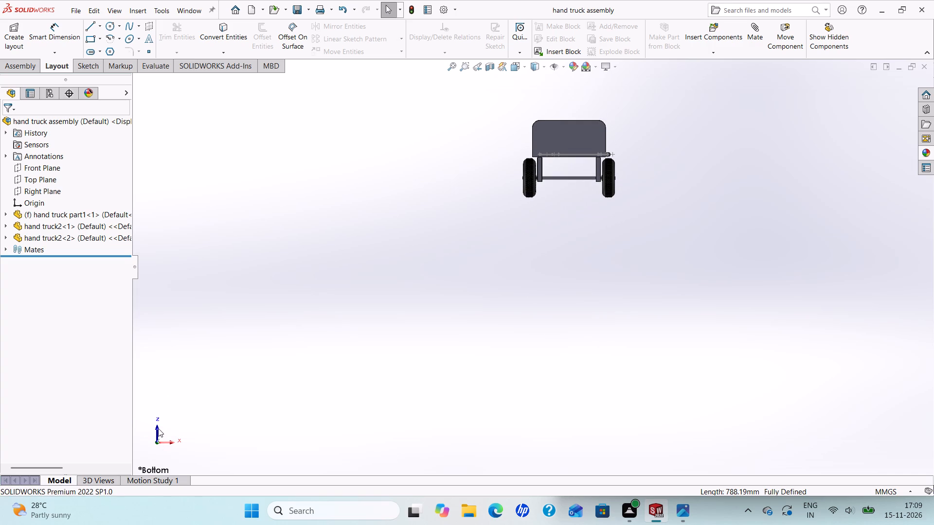
click(167, 441)
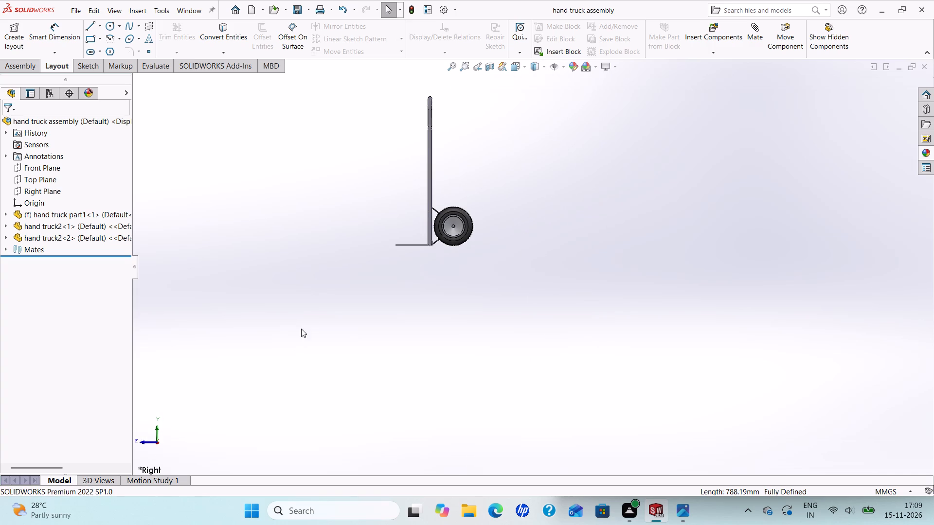
Examine the hand truck from angled front views, checking the handle, crossbars, wheels and base plate from above and below.
scroll(323, 296, up, 3)
middle_drag(389, 209, 512, 229)
scroll(512, 226, down, 2)
scroll(443, 210, up, 2)
scroll(508, 207, down, 3)
scroll(476, 256, up, 1)
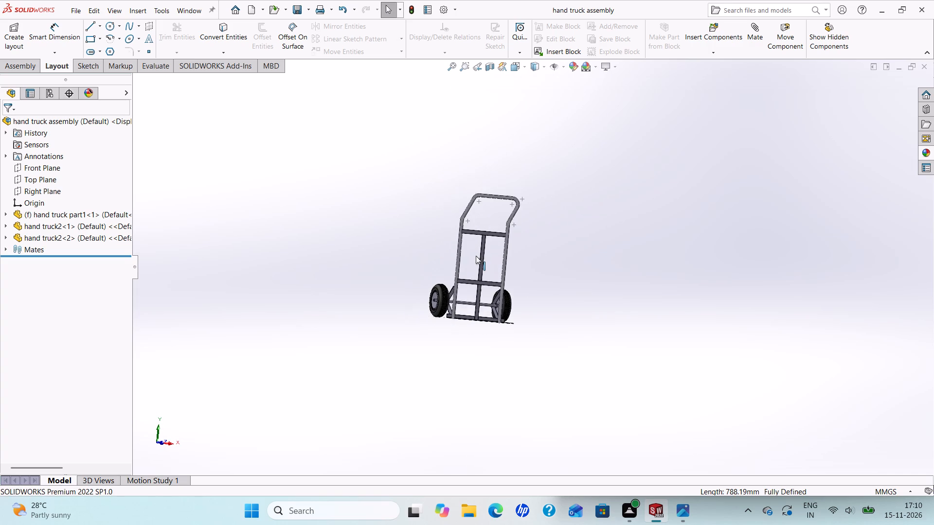
scroll(544, 313, down, 1)
scroll(542, 308, up, 2)
scroll(523, 298, down, 2)
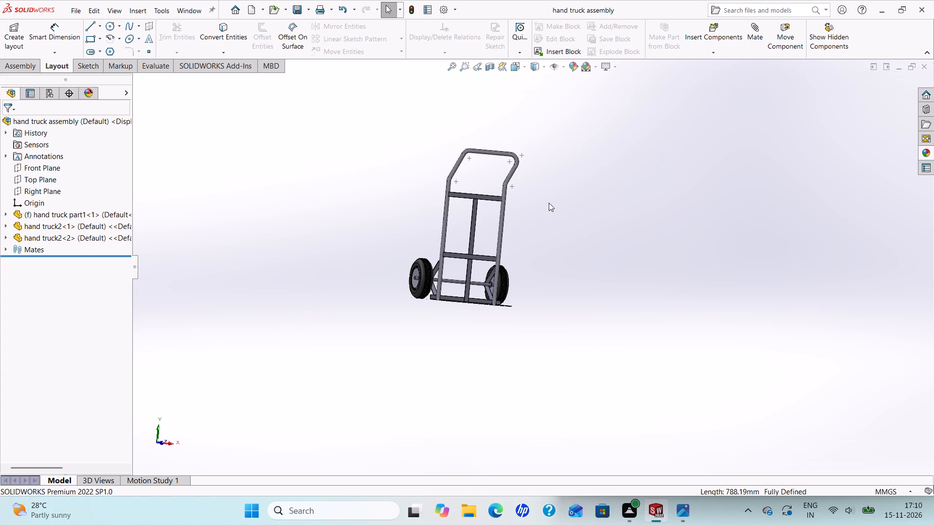
scroll(546, 177, down, 1)
scroll(510, 146, up, 2)
middle_drag(499, 152, 517, 250)
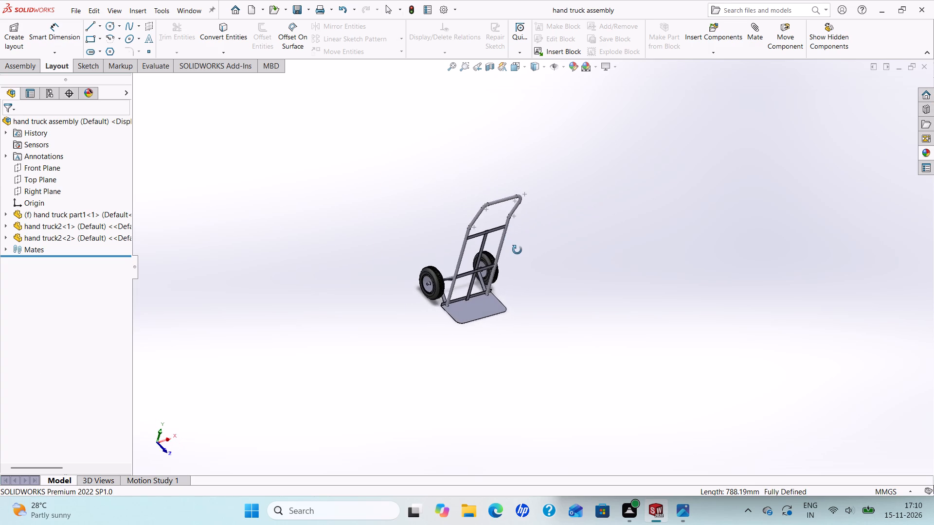
middle_drag(517, 250, 449, 58)
scroll(449, 58, up, 1)
scroll(458, 111, down, 2)
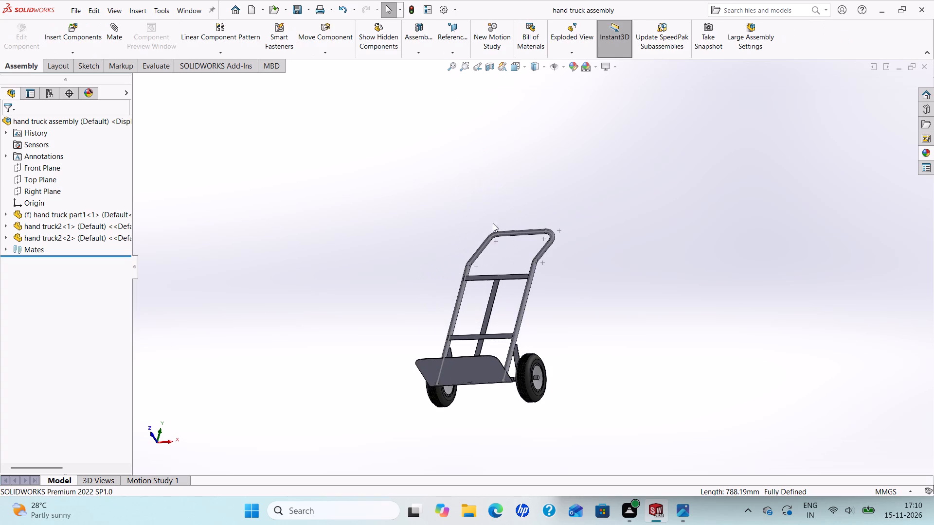
Examine the underside of the base plate and the front of the frame and wheels at close range.
scroll(501, 254, up, 1)
scroll(575, 297, down, 1)
scroll(563, 294, up, 1)
scroll(563, 304, down, 2)
scroll(513, 310, up, 3)
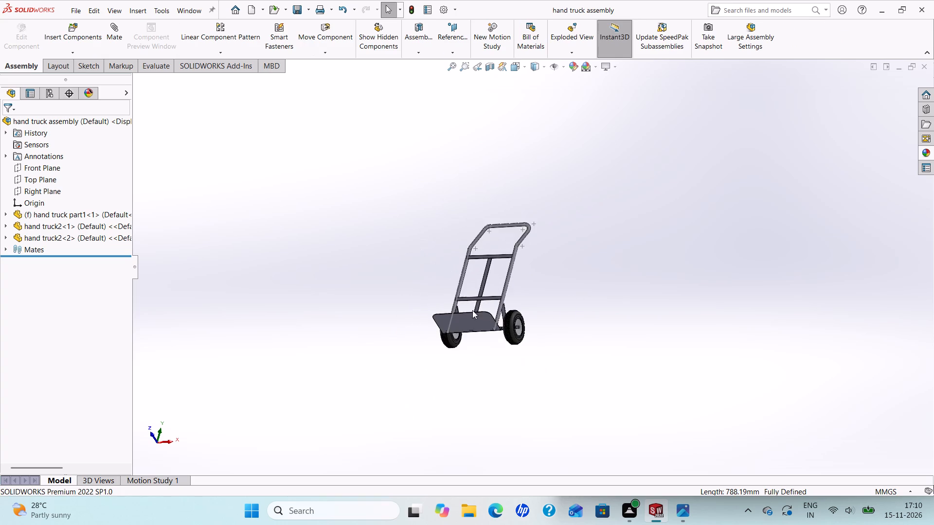
scroll(456, 326, down, 4)
scroll(498, 280, up, 1)
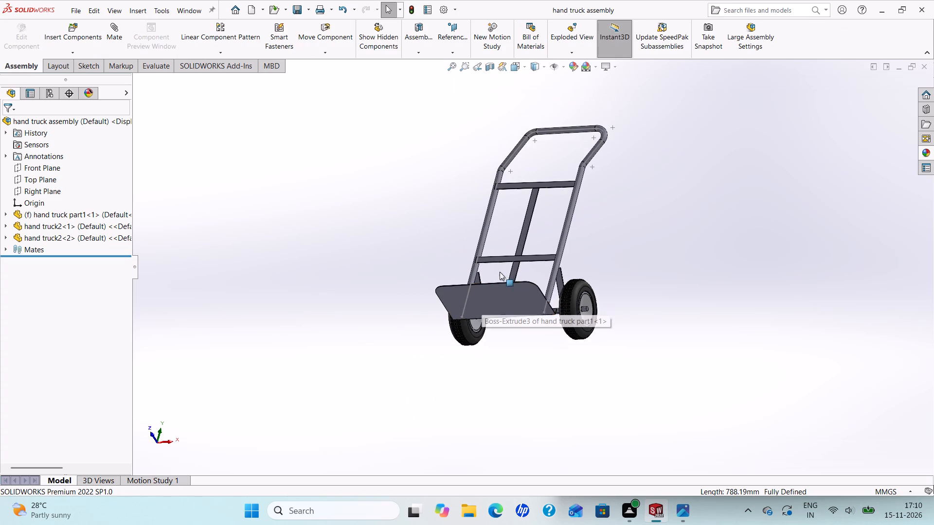
scroll(524, 239, down, 2)
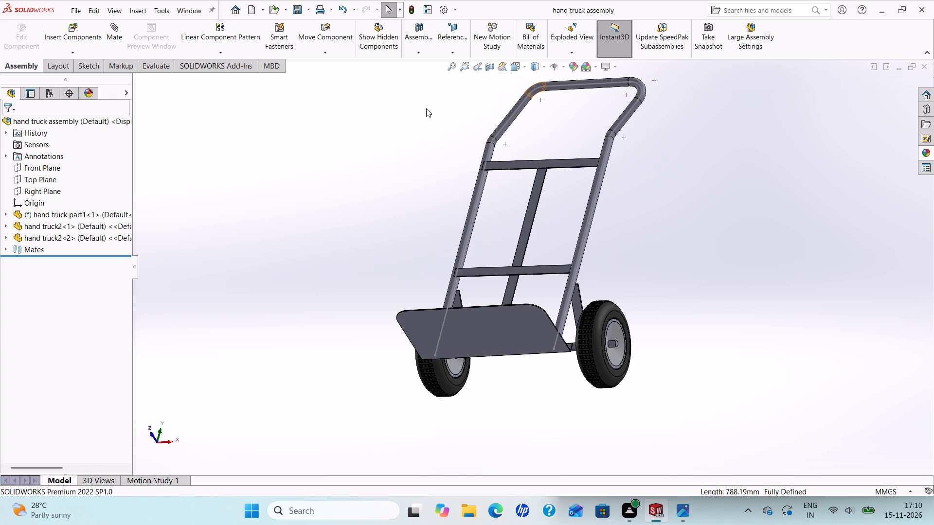
scroll(409, 95, up, 3)
scroll(503, 172, down, 2)
scroll(503, 159, up, 2)
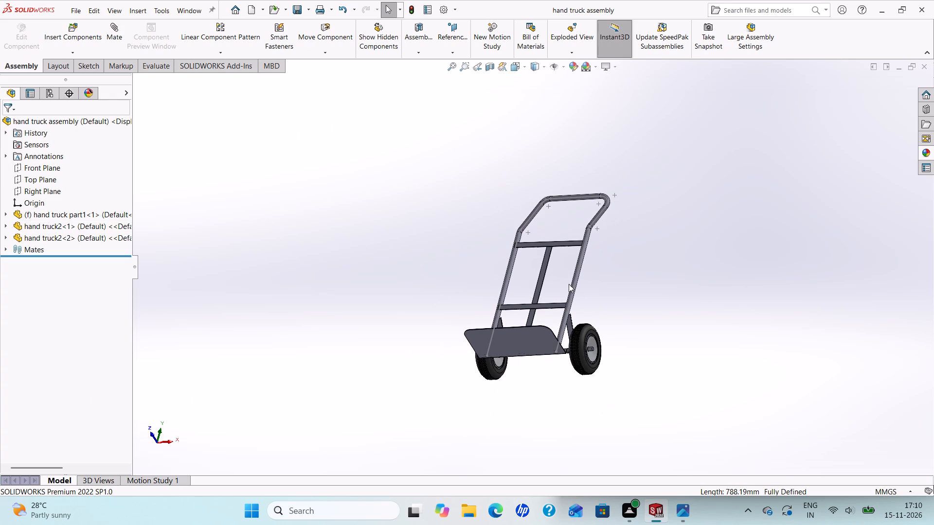
Examine the assembly all round from the rear, side and front, checking both wheels, the frame and the base plate.
middle_drag(570, 284, 343, 272)
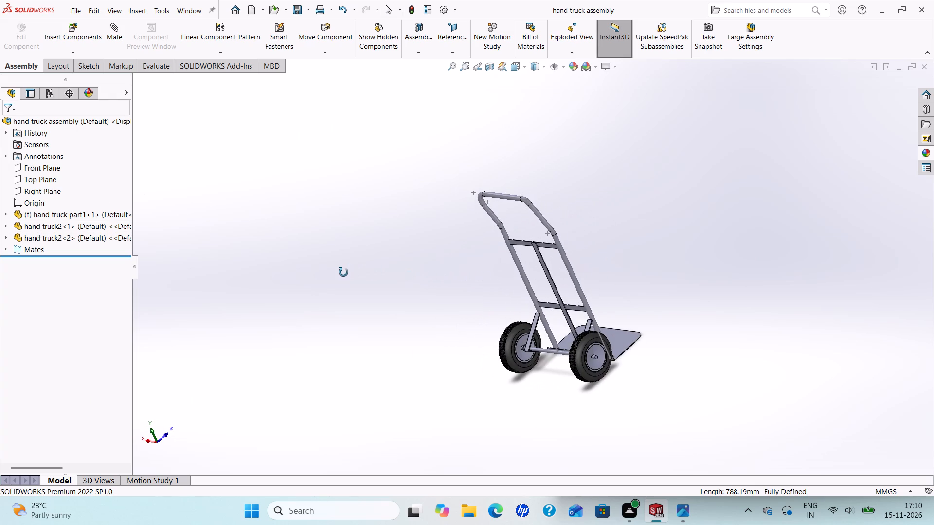
middle_drag(343, 272, 90, 295)
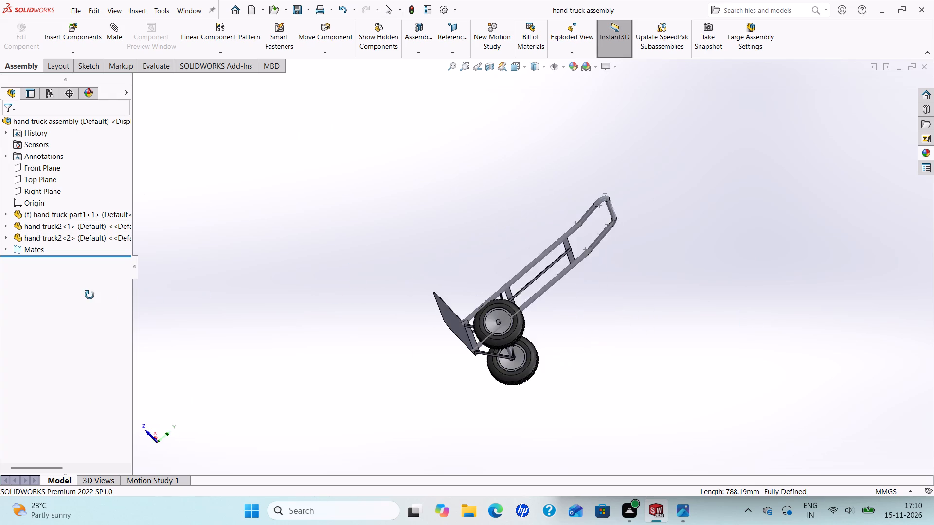
middle_drag(90, 295, 226, 337)
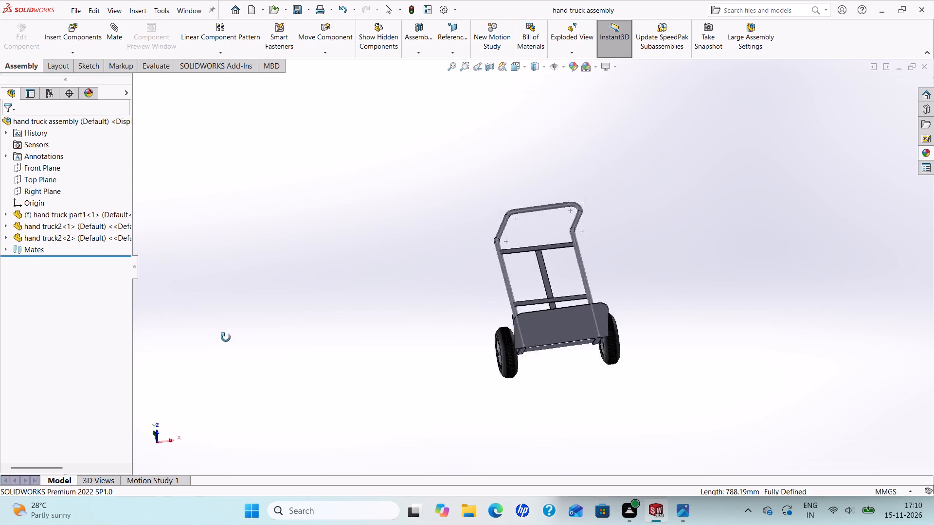
middle_drag(226, 337, 304, 332)
scroll(304, 332, up, 2)
scroll(534, 329, down, 1)
scroll(530, 324, up, 1)
scroll(607, 297, down, 1)
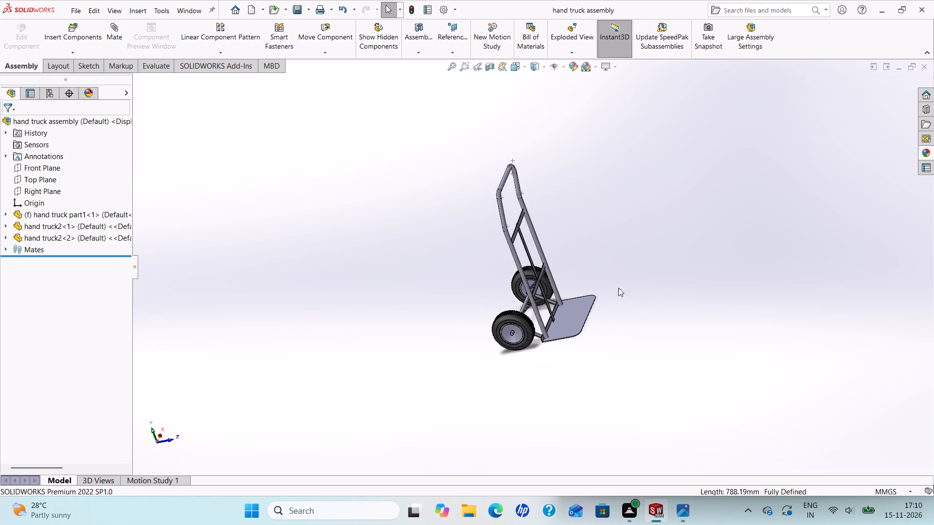
scroll(618, 288, down, 1)
scroll(629, 255, up, 2)
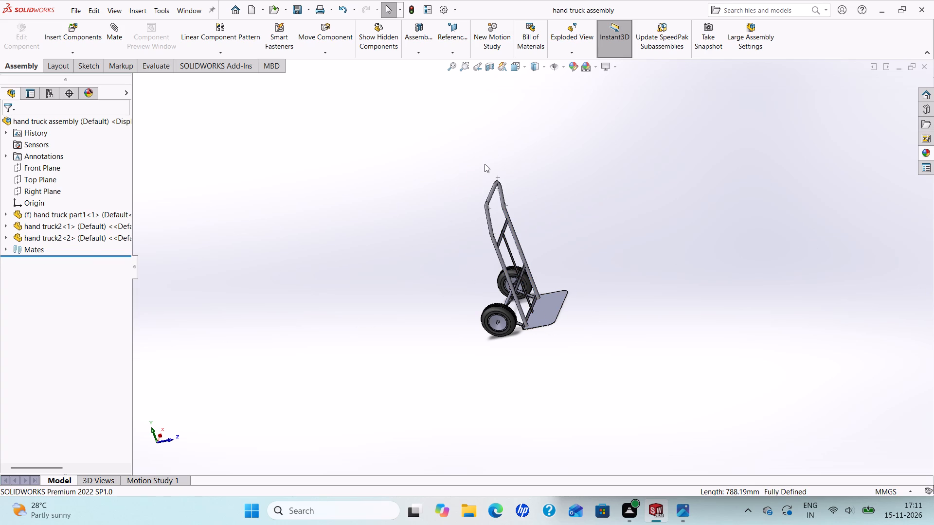
Examine the tilted hand truck from the front, underside, side and rear, checking the crossbars, axle and wheel brackets.
middle_drag(562, 262, 523, 219)
middle_drag(523, 219, 523, 229)
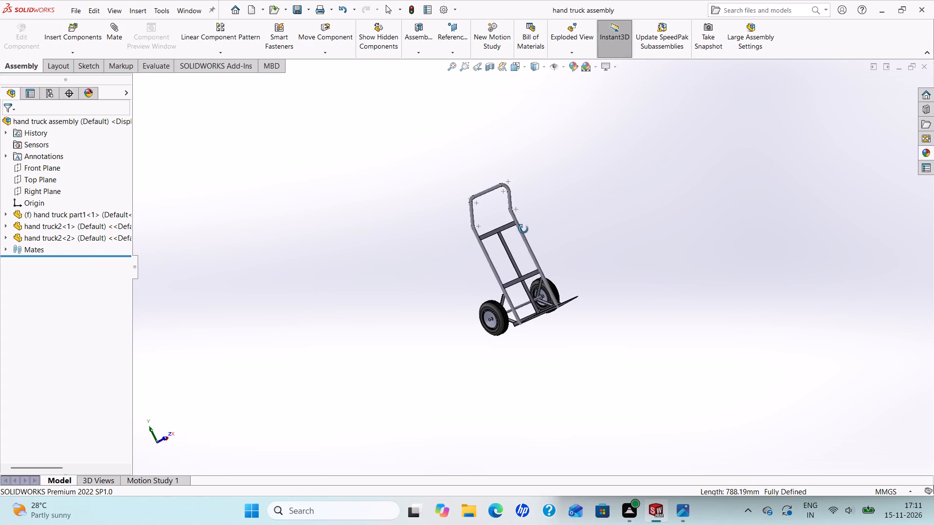
middle_drag(523, 229, 523, 239)
scroll(523, 239, up, 1)
scroll(523, 248, down, 2)
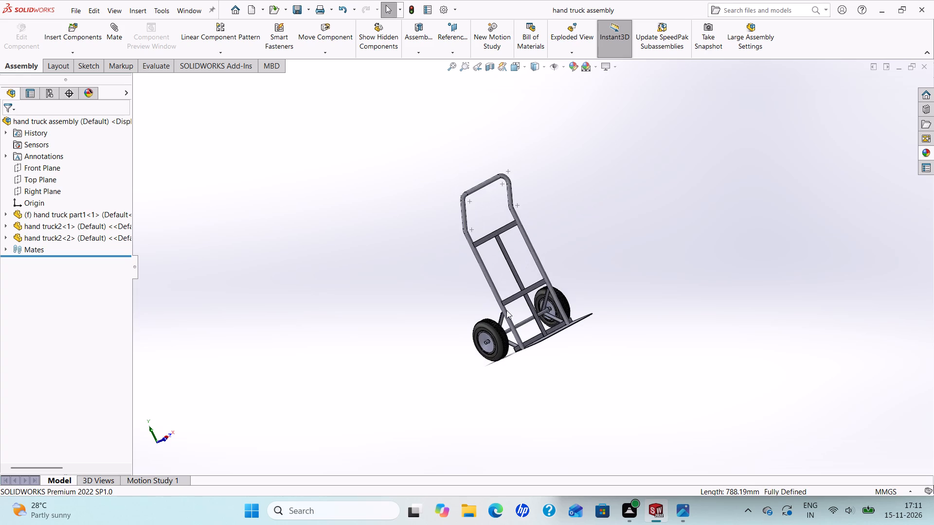
scroll(506, 310, up, 1)
scroll(529, 317, down, 3)
middle_drag(510, 315, 524, 218)
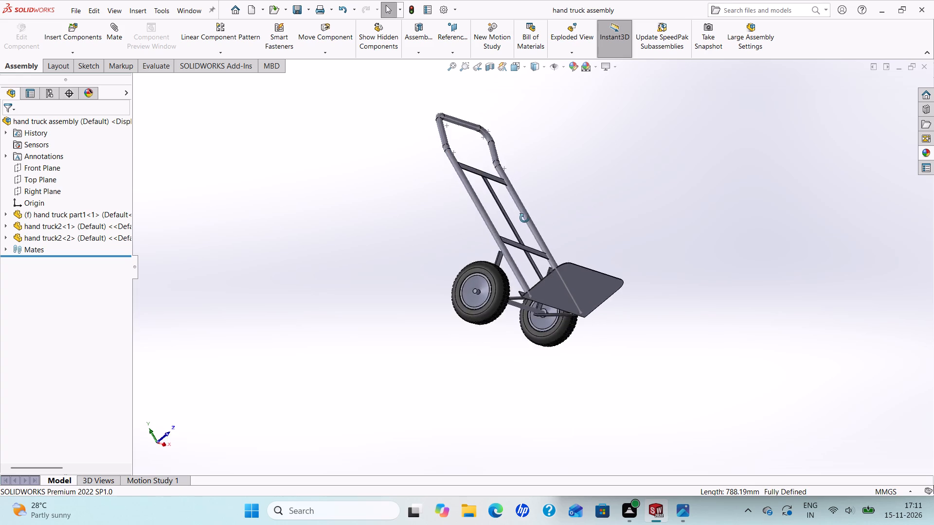
middle_drag(524, 218, 360, 264)
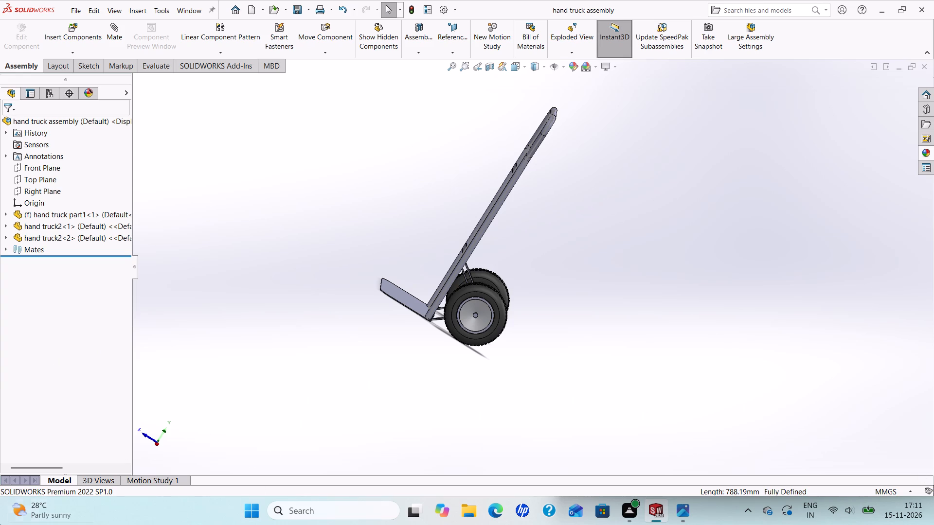
scroll(495, 231, up, 2)
middle_drag(496, 231, 516, 238)
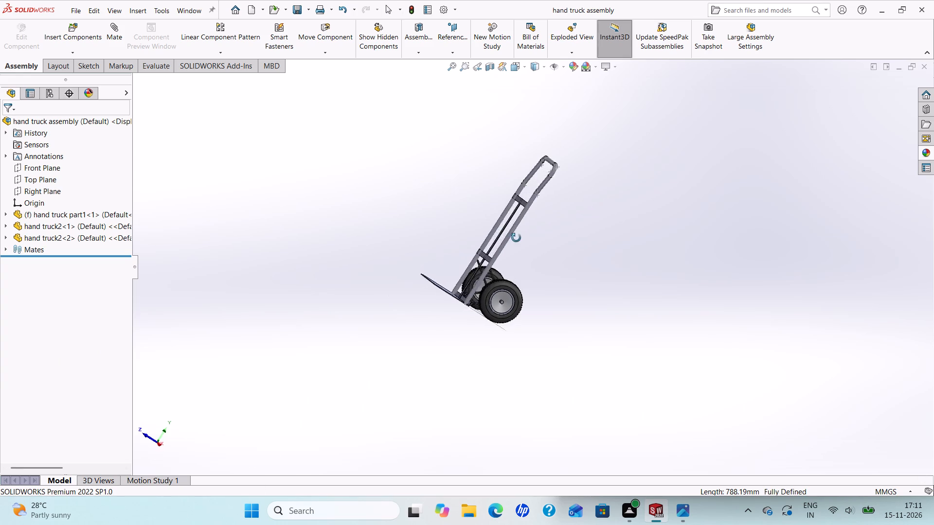
middle_drag(516, 238, 462, 253)
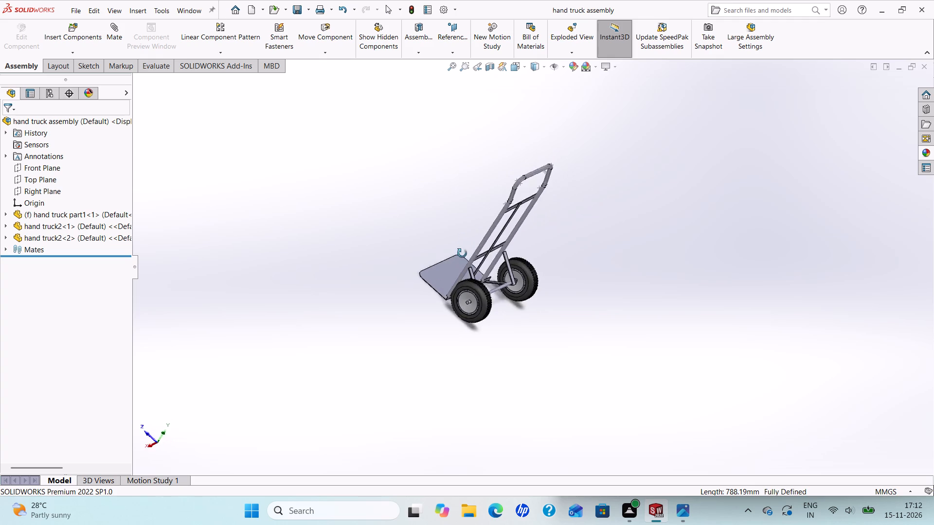
middle_drag(462, 253, 468, 319)
scroll(567, 248, up, 2)
scroll(568, 239, down, 3)
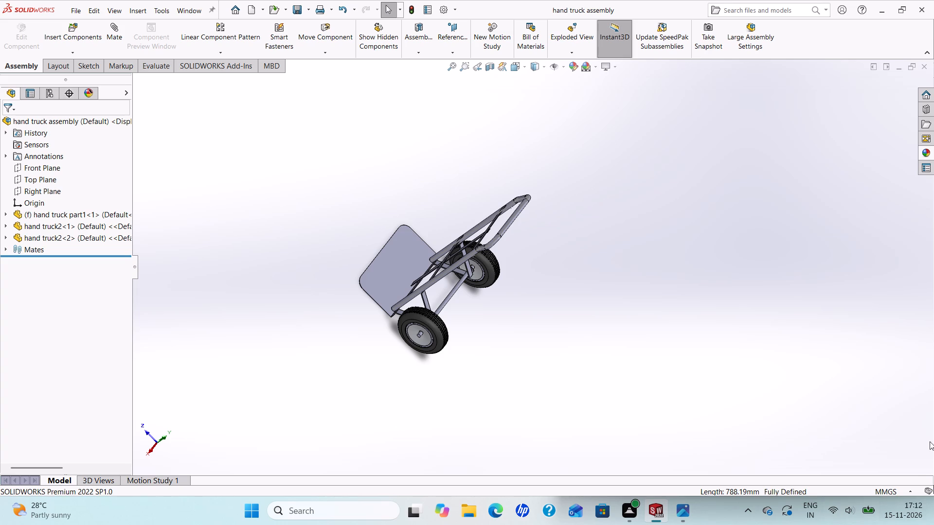
Examine the complete hand truck from the rear, front, underside and both sides, checking how the wheels sit on the axle.
scroll(741, 285, up, 1)
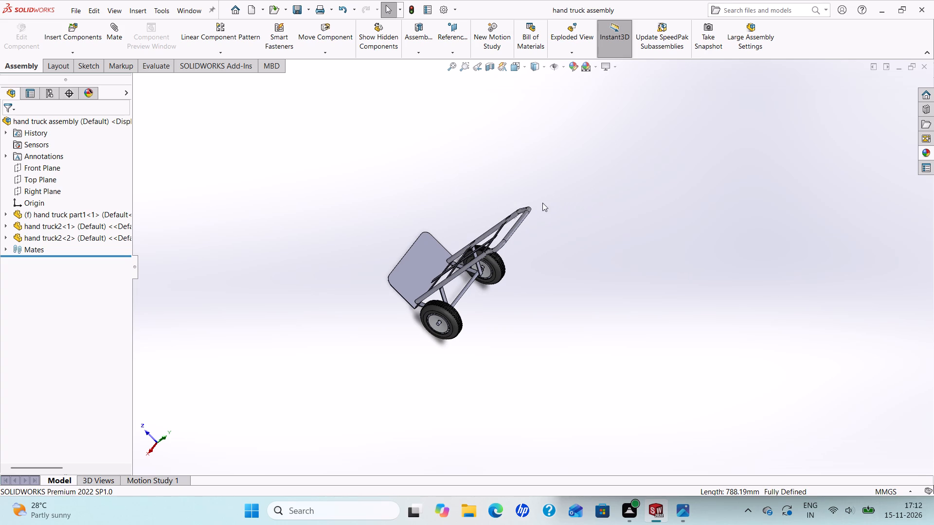
middle_drag(542, 203, 419, 231)
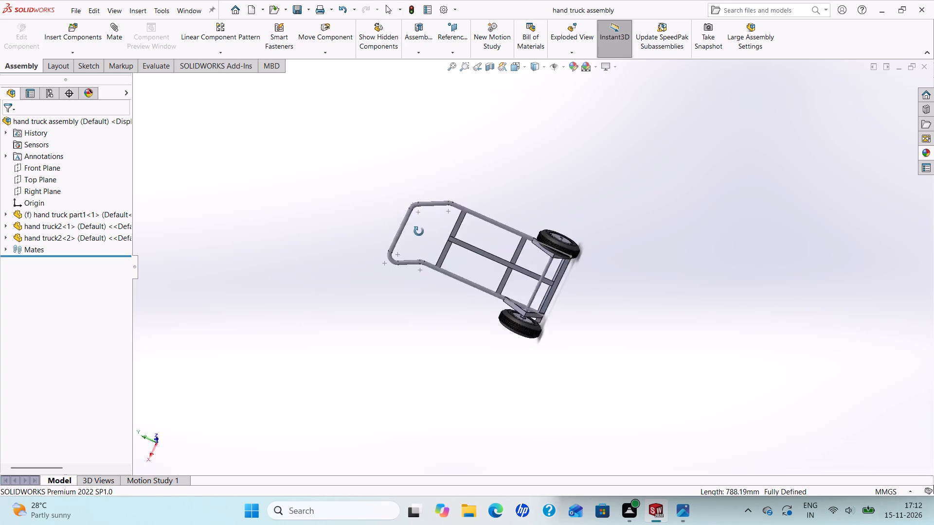
middle_drag(419, 231, 258, 378)
middle_drag(401, 327, 397, 302)
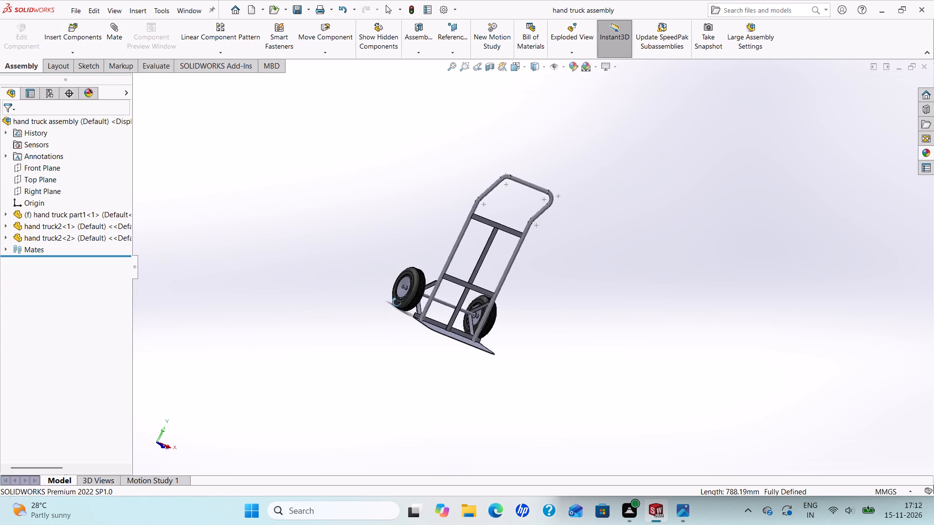
middle_drag(397, 302, 354, 247)
scroll(454, 301, down, 2)
middle_drag(462, 311, 417, 203)
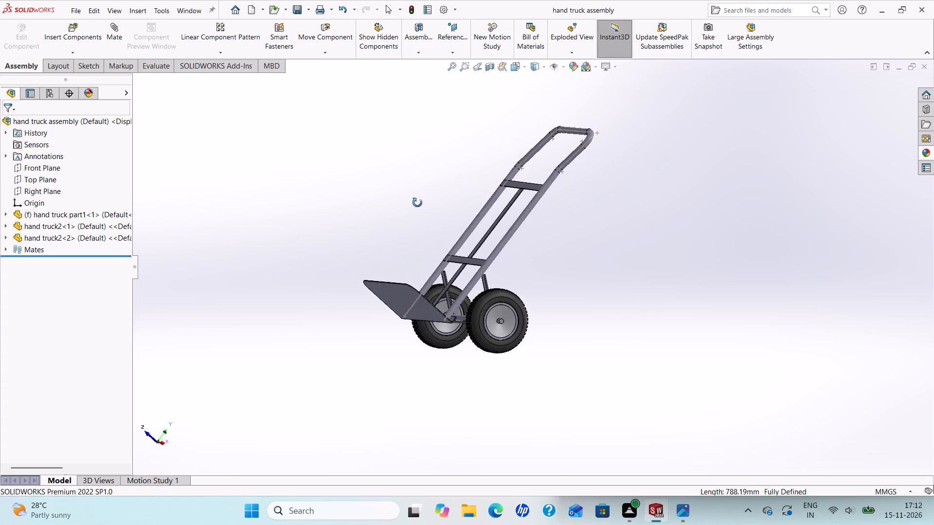
middle_drag(417, 203, 627, 368)
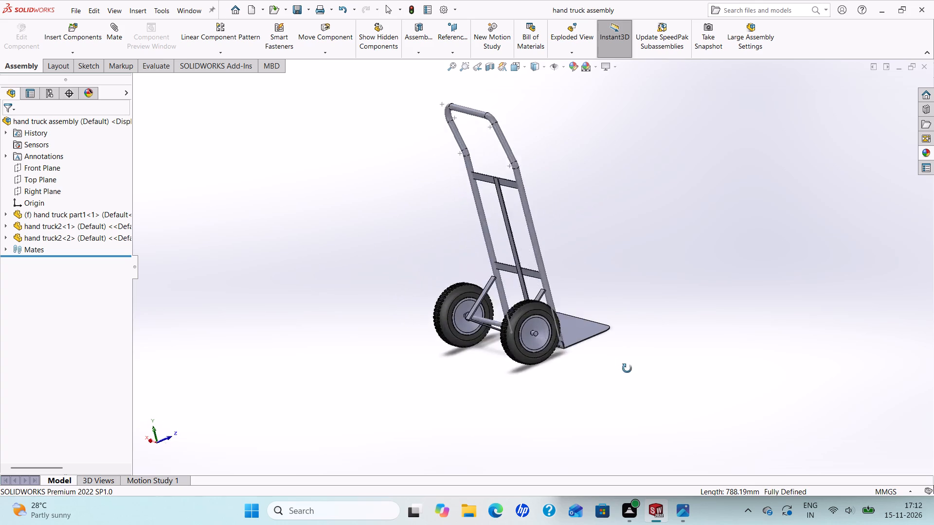
middle_drag(627, 368, 405, 206)
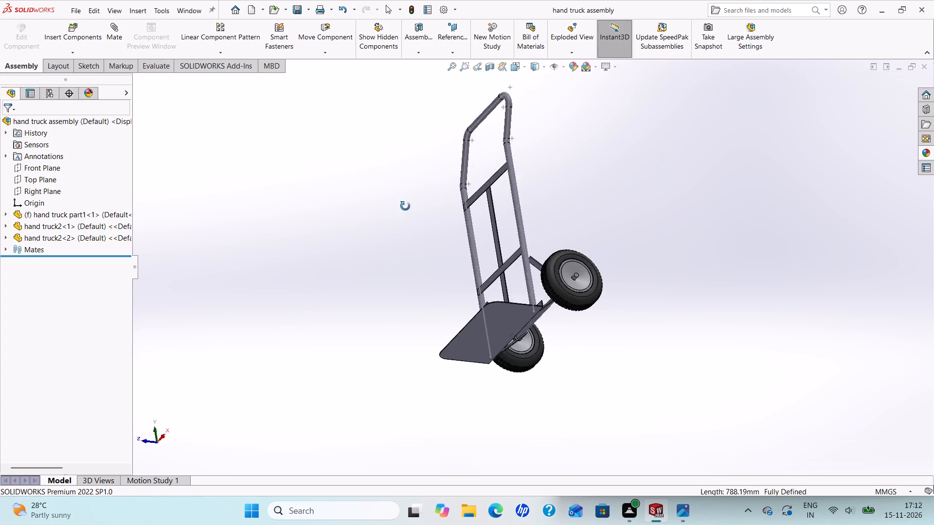
middle_drag(405, 206, 369, 240)
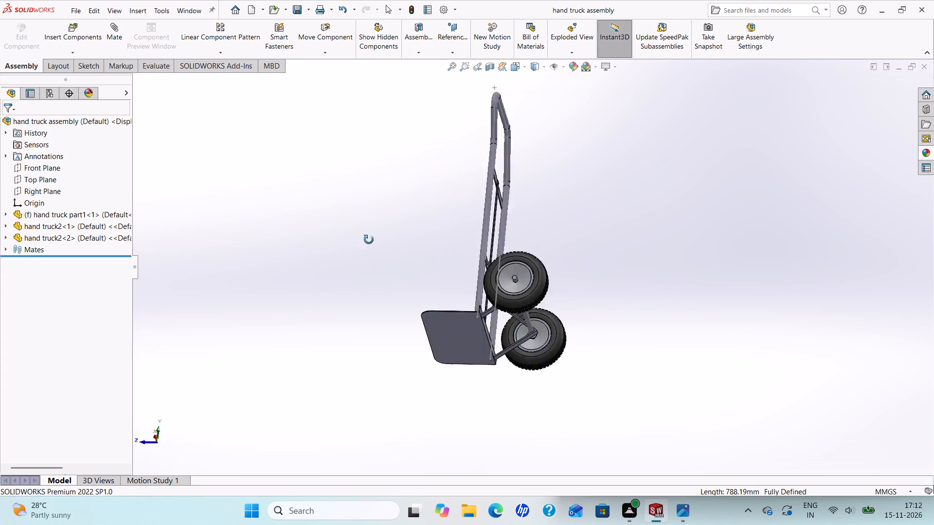
middle_drag(369, 240, 126, 299)
Examine the lower frame at close range, checking the crossbars, axle, support brackets, wheel treads and base plate edge.
scroll(135, 294, up, 2)
scroll(258, 200, down, 2)
scroll(437, 325, up, 3)
scroll(674, 338, down, 2)
scroll(668, 290, up, 4)
scroll(646, 250, down, 4)
scroll(375, 202, down, 4)
scroll(475, 305, up, 4)
scroll(550, 338, down, 5)
scroll(613, 311, up, 5)
scroll(631, 266, down, 4)
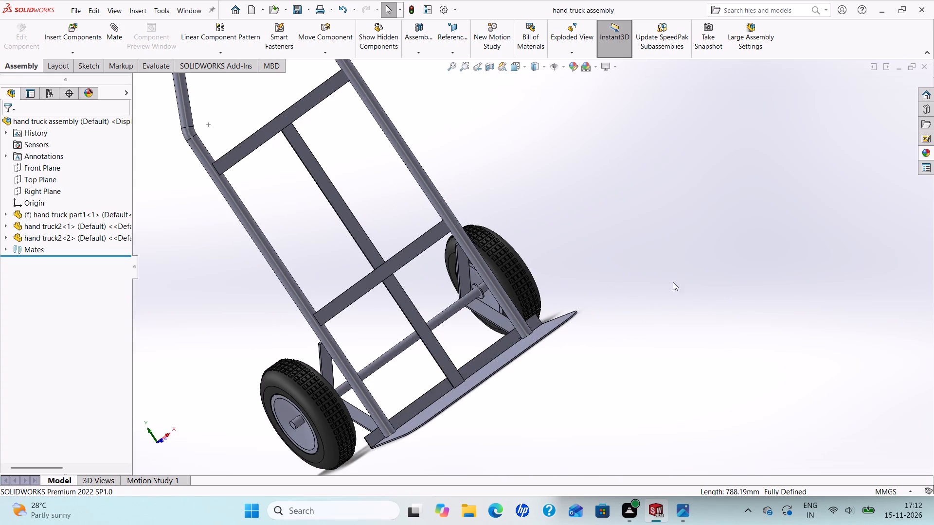